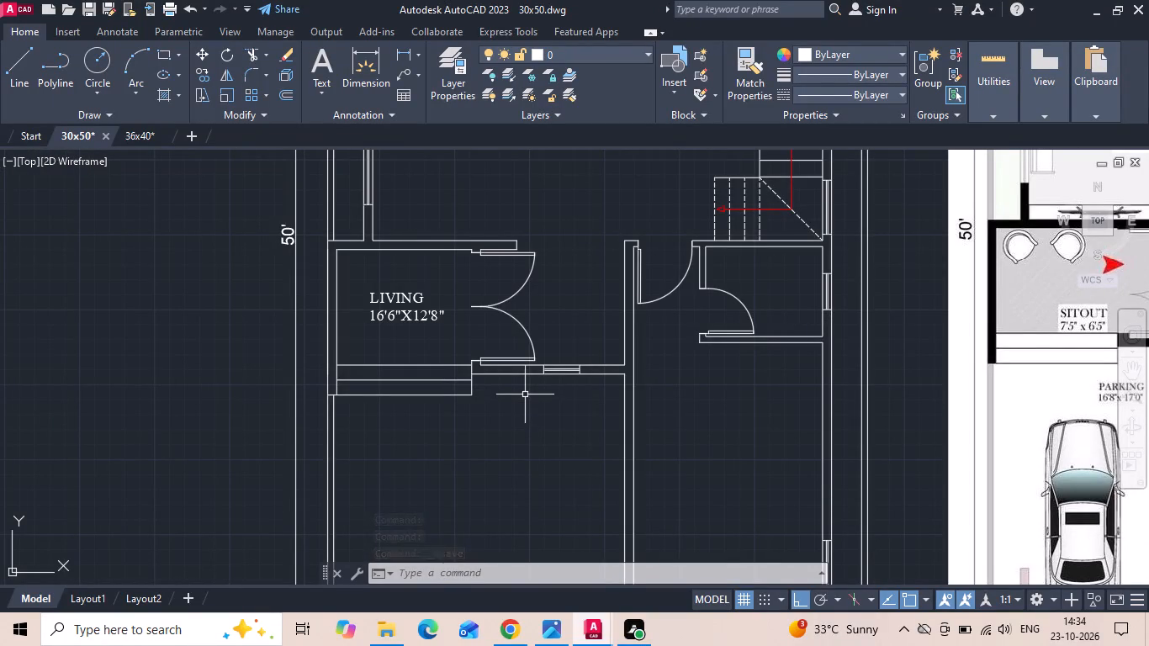
Change the room name to SITOUT in the label beside the double door, keeping the dimension line below it.
{"action": "middle_click_drag", "start_coordinate": [453, 365], "coordinate": [473, 393]}
{"action": "double_click", "coordinate": [421, 321]}
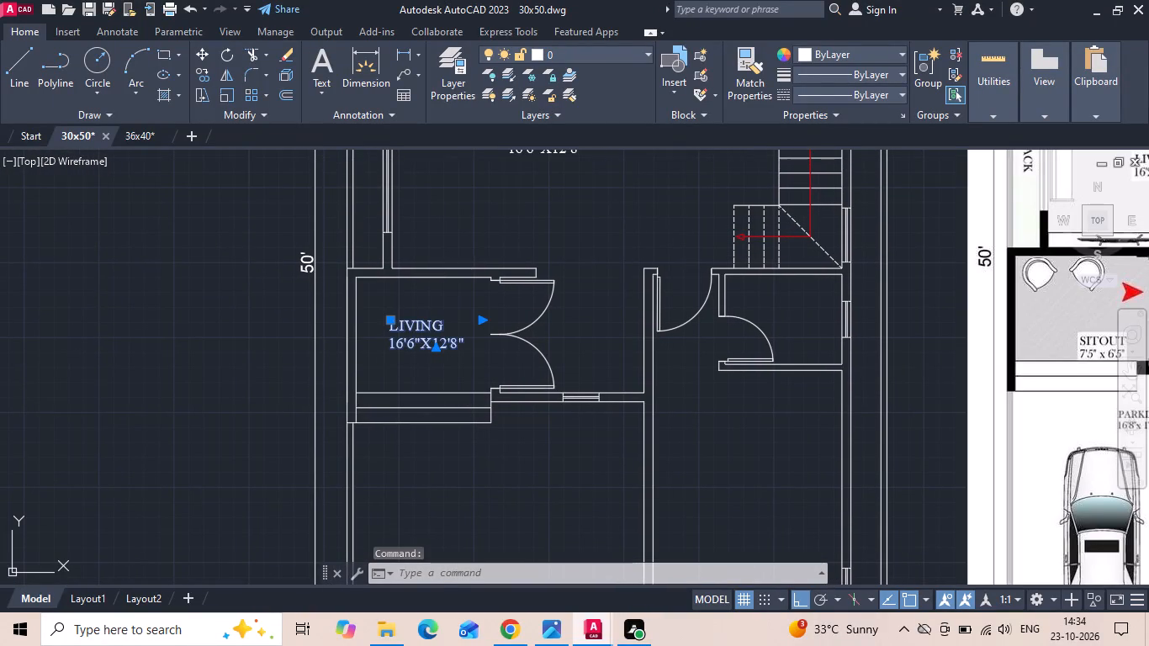
{"action": "left_click_drag", "start_coordinate": [458, 331], "coordinate": [321, 351]}
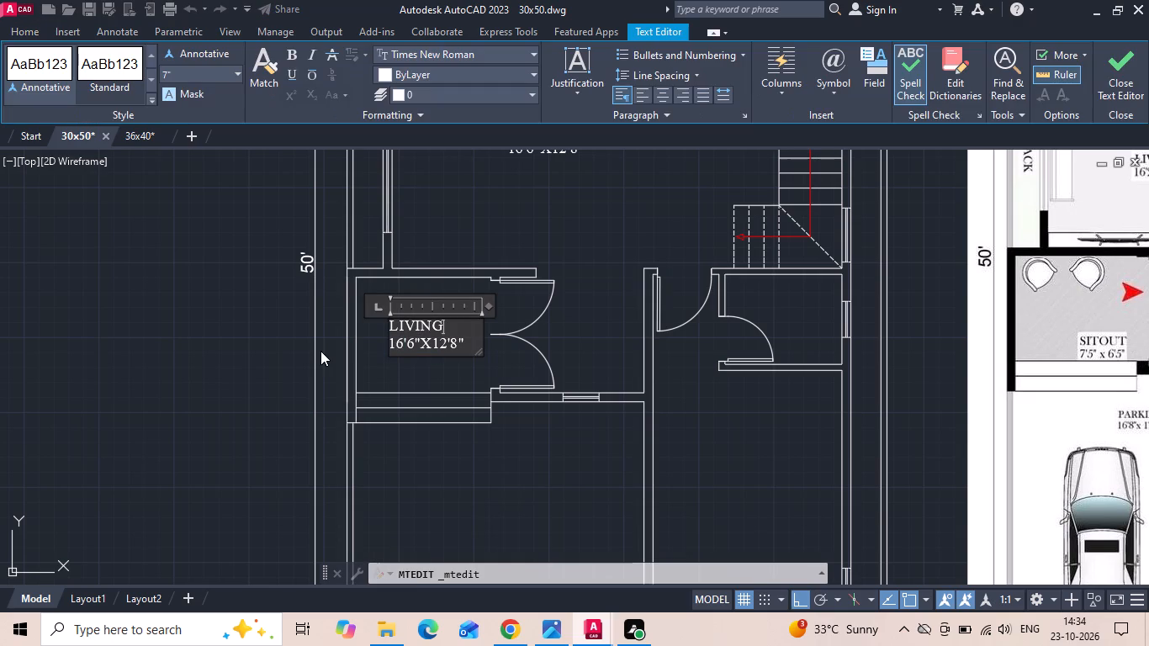
{"action": "key", "text": "BackSpace"}
{"action": "key", "text": "BackSpace"}
{"action": "key", "text": "BackSpace"}
{"action": "key", "text": "BackSpace"}
{"action": "key", "text": "BackSpace"}
{"action": "key", "text": "BackSpace"}
{"action": "key", "text": "BackSpace"}
{"action": "key", "text": "BackSpace"}
{"action": "key", "text": "BackSpace"}
{"action": "type", "text": "SIT"}
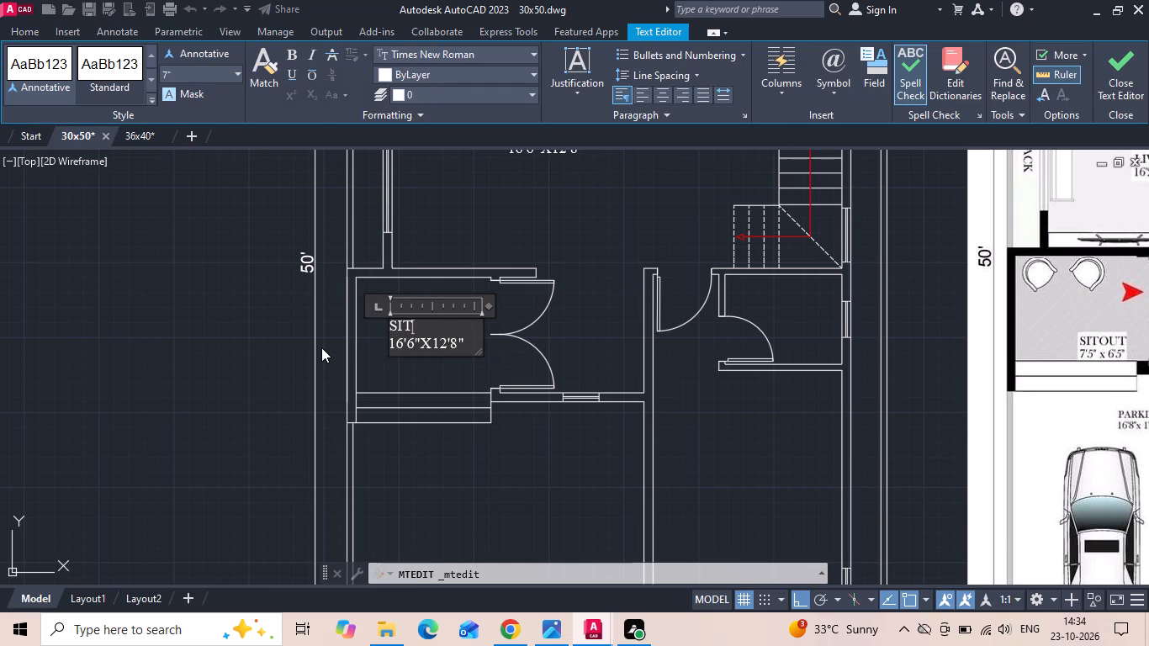
{"action": "type", "text": "OU"}
{"action": "key", "text": "t"}
Set the first dimension in the SITOUT label to 7'5" and finish the text edit.
{"action": "scroll", "coordinate": [357, 319], "scroll_direction": "up", "scroll_amount": 1}
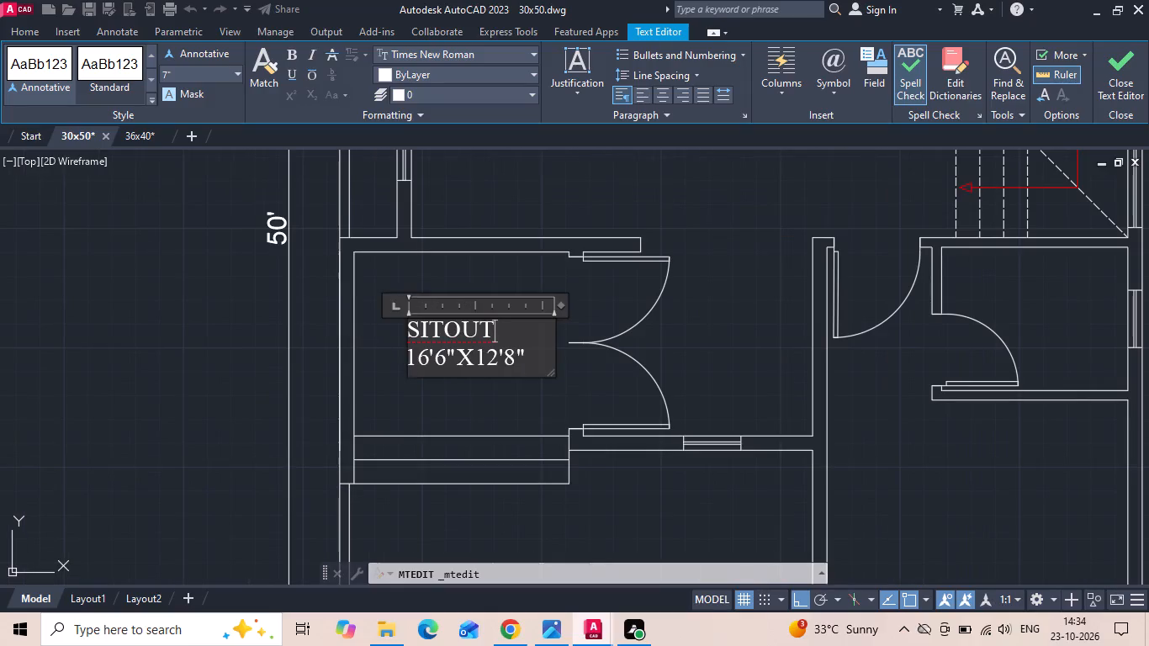
{"action": "left_click", "coordinate": [431, 362]}
{"action": "key", "text": "BackSpace"}
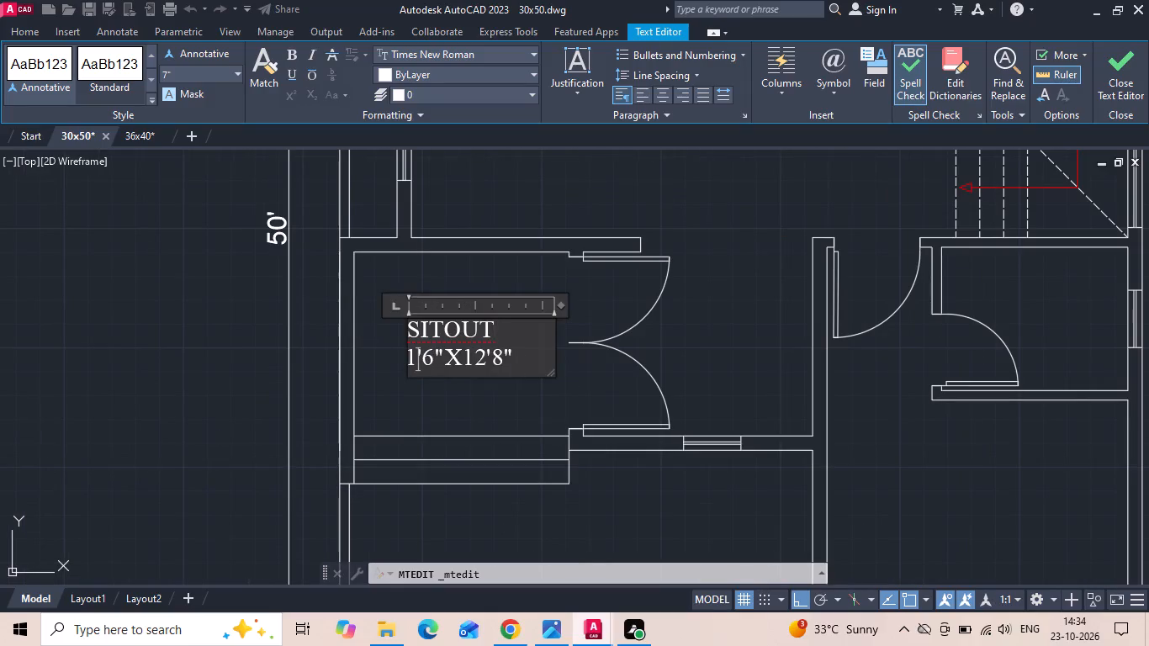
{"action": "key", "text": "BackSpace"}
{"action": "key", "text": "7"}
{"action": "scroll", "coordinate": [416, 357], "scroll_direction": "down", "scroll_amount": 2}
{"action": "scroll", "coordinate": [413, 357], "scroll_direction": "up", "scroll_amount": 1}
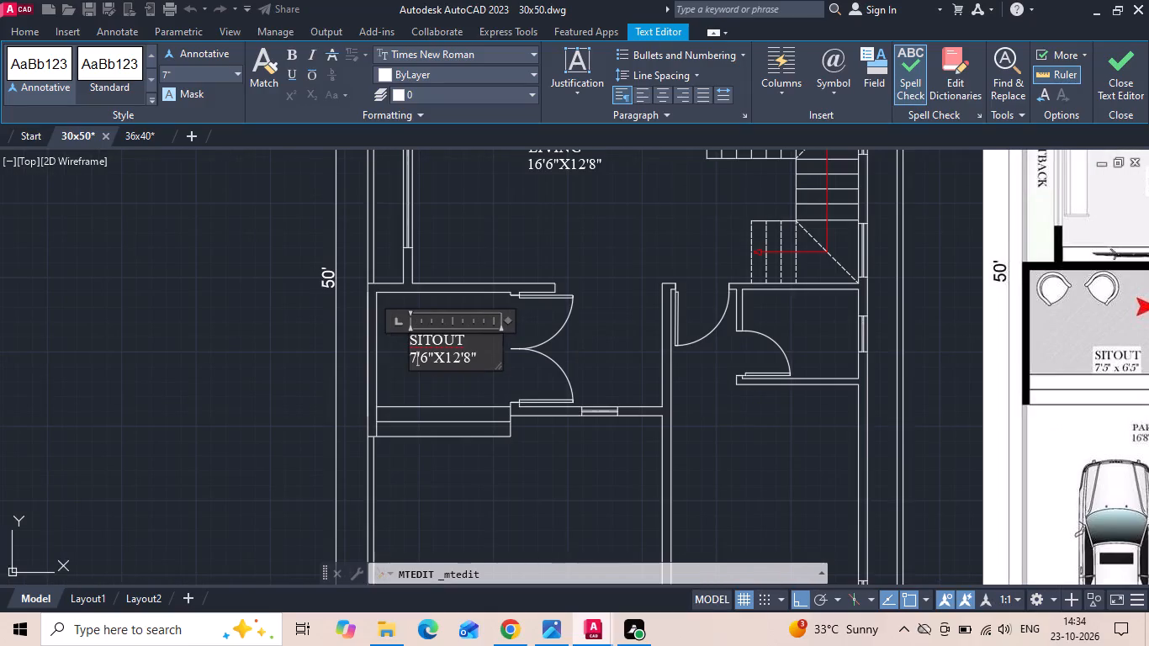
{"action": "scroll", "coordinate": [417, 361], "scroll_direction": "up", "scroll_amount": 1}
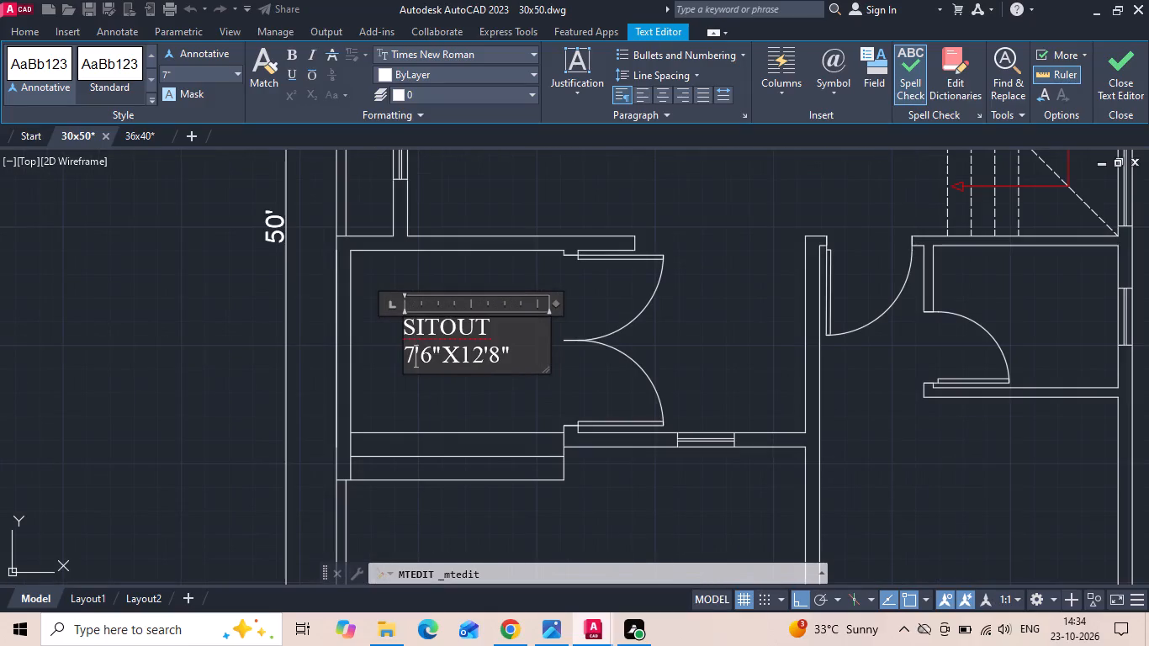
{"action": "left_click", "coordinate": [429, 359]}
{"action": "key", "text": "BackSpace"}
{"action": "key", "text": "5"}
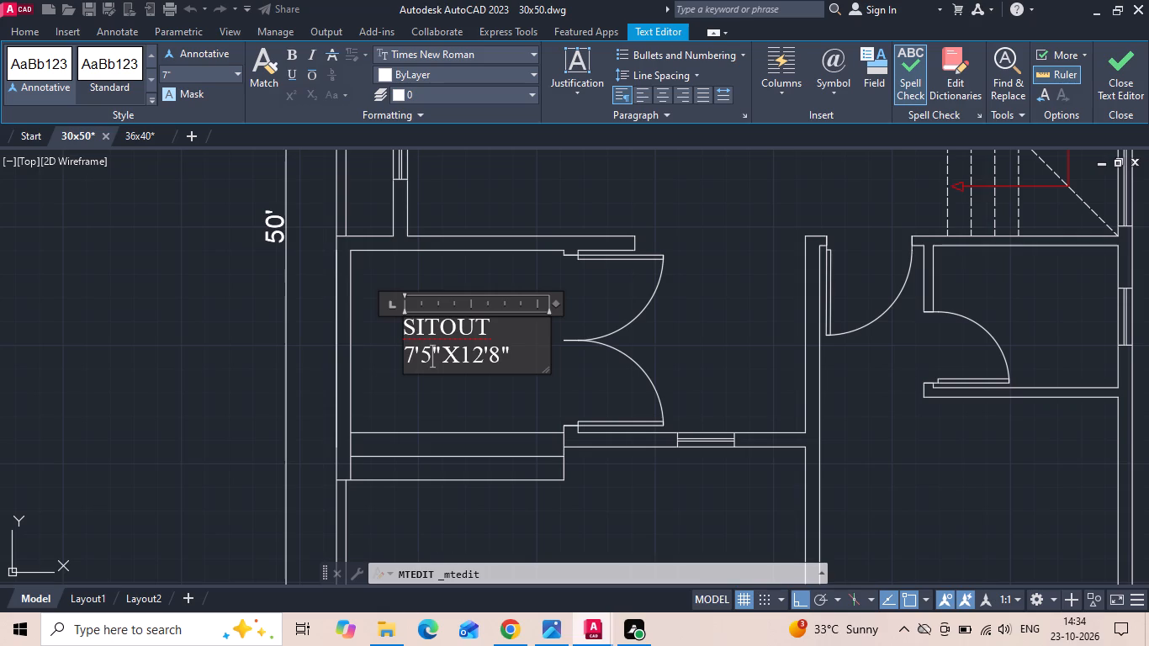
{"action": "left_click", "coordinate": [476, 357]}
{"action": "key", "text": "Escape"}
{"action": "left_click", "coordinate": [587, 312]}
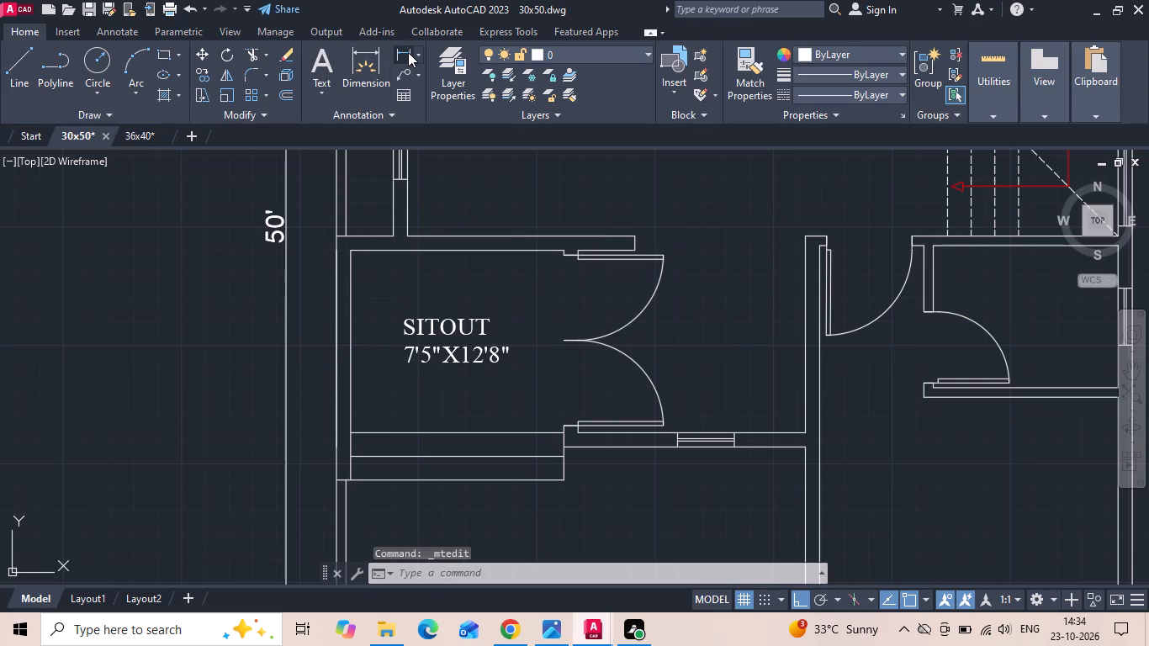
Measure the sitout's depth with temporary linear dimensions, at the double-door side and between its upper wall and the step edge.
{"action": "left_click", "coordinate": [409, 53]}
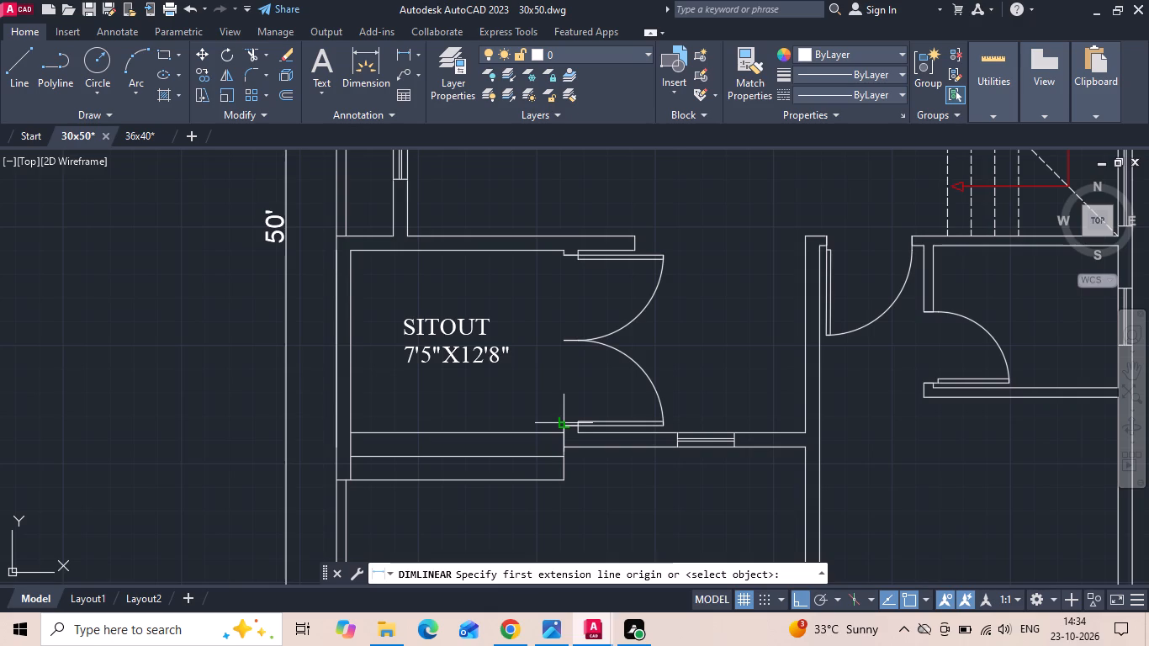
{"action": "scroll", "coordinate": [546, 322], "scroll_direction": "up", "scroll_amount": 1}
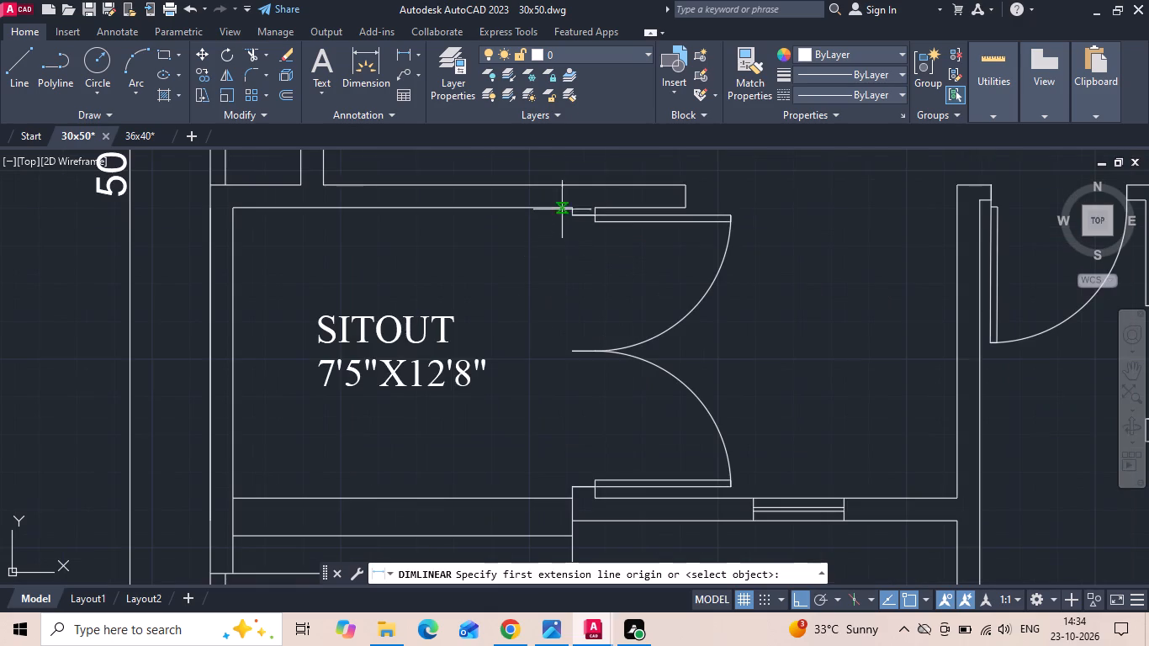
{"action": "scroll", "coordinate": [563, 208], "scroll_direction": "up", "scroll_amount": 2}
{"action": "left_click", "coordinate": [577, 209]}
{"action": "scroll", "coordinate": [576, 216], "scroll_direction": "down", "scroll_amount": 2}
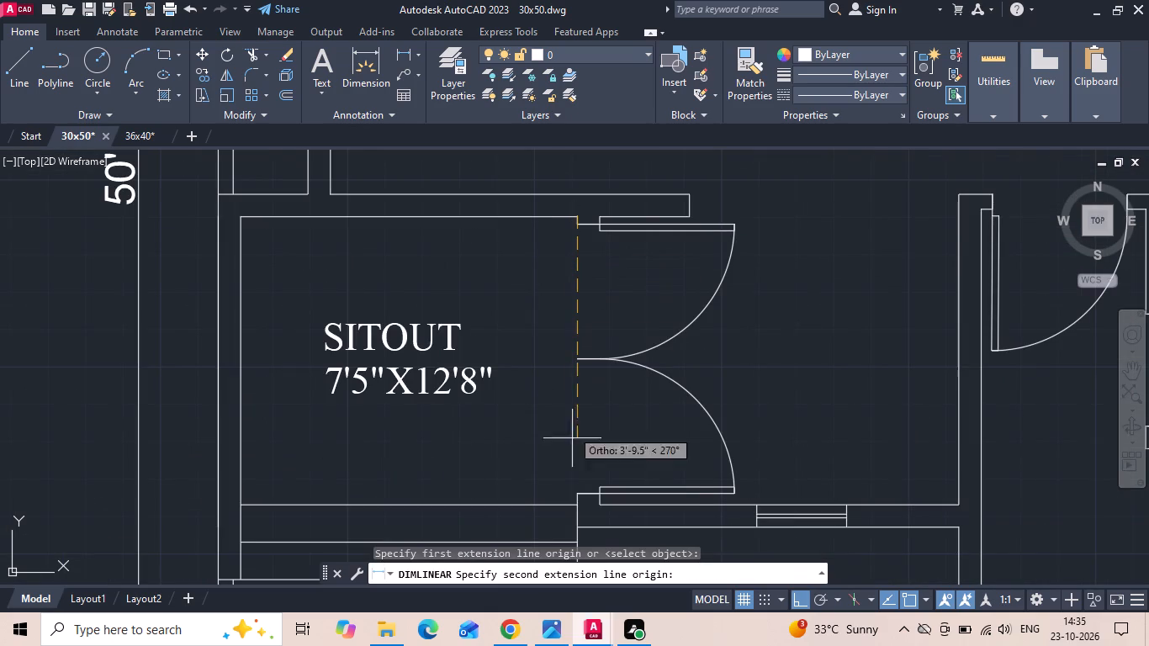
{"action": "left_click", "coordinate": [581, 497]}
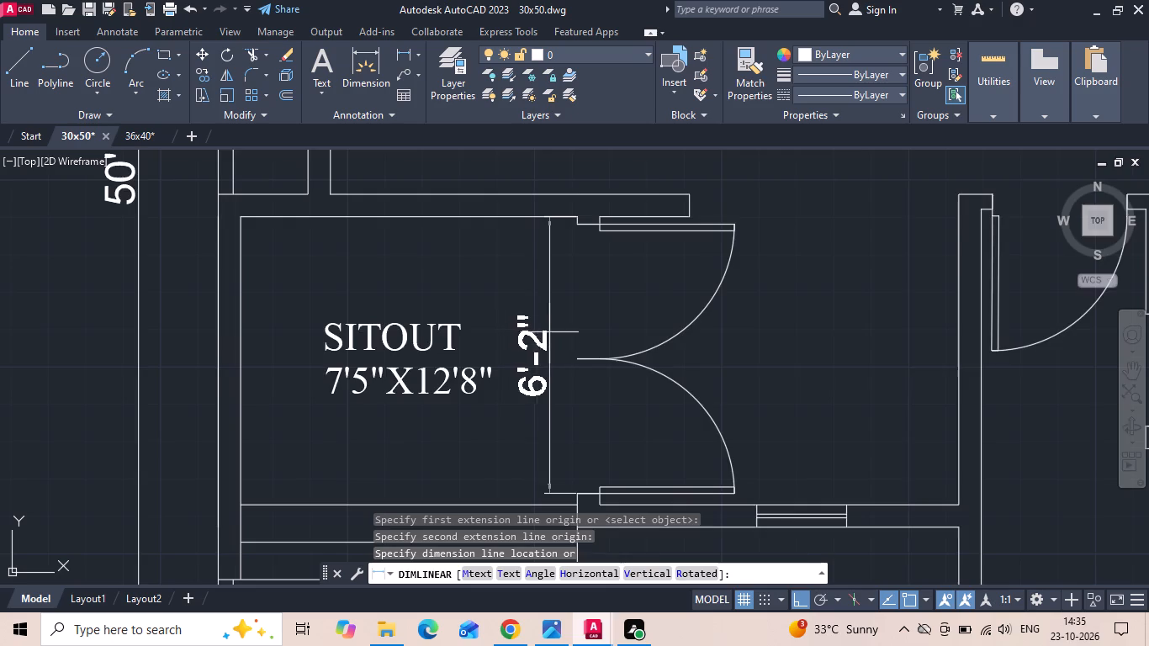
{"action": "scroll", "coordinate": [551, 324], "scroll_direction": "down", "scroll_amount": 1}
{"action": "key", "text": "Escape"}
{"action": "key", "text": "space"}
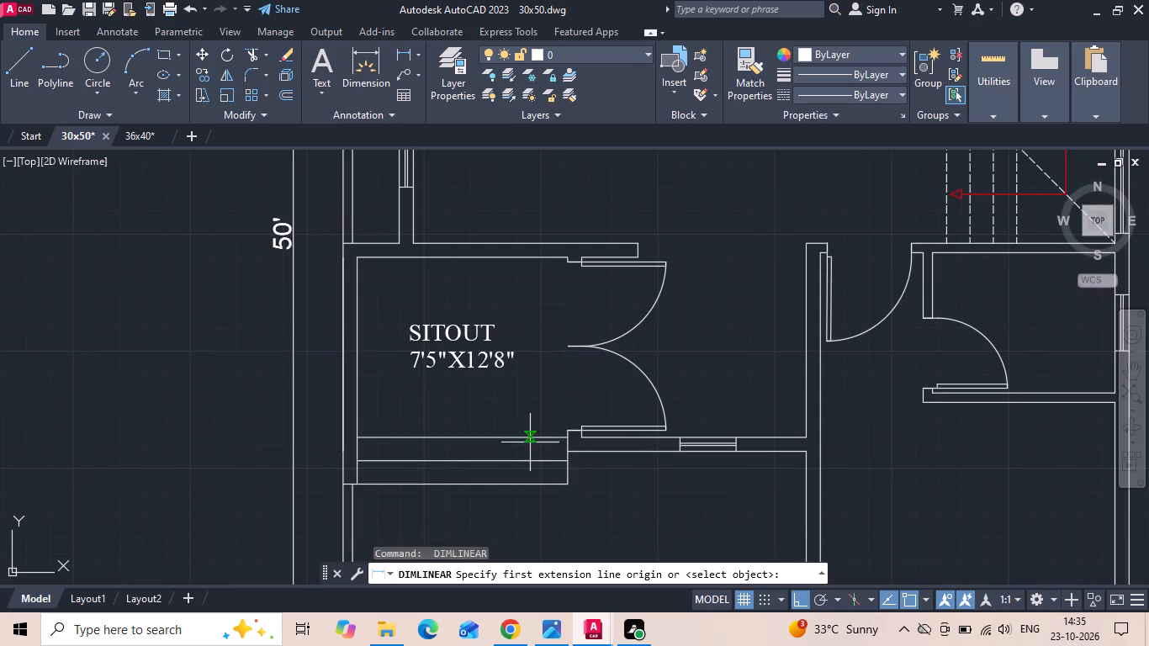
{"action": "left_click", "coordinate": [530, 437]}
{"action": "left_click", "coordinate": [532, 256]}
{"action": "key", "text": "Escape"}
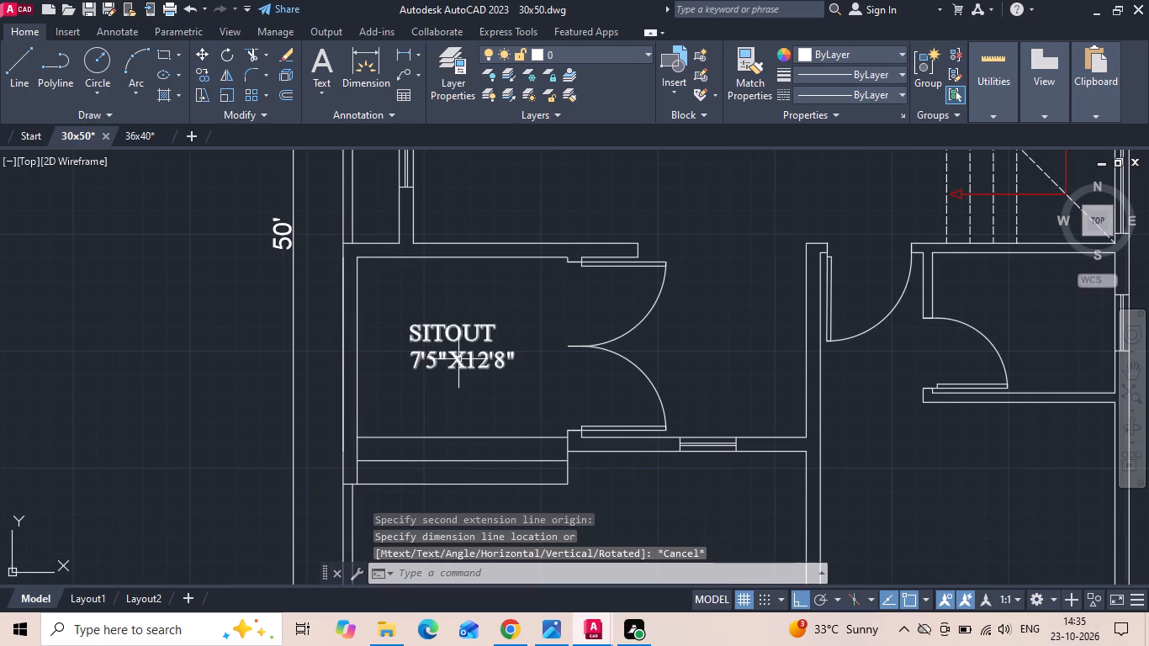
Set the second dimension in the SITOUT label to 6'5".
{"action": "scroll", "coordinate": [458, 359], "scroll_direction": "up", "scroll_amount": 2}
{"action": "double_click", "coordinate": [524, 348]}
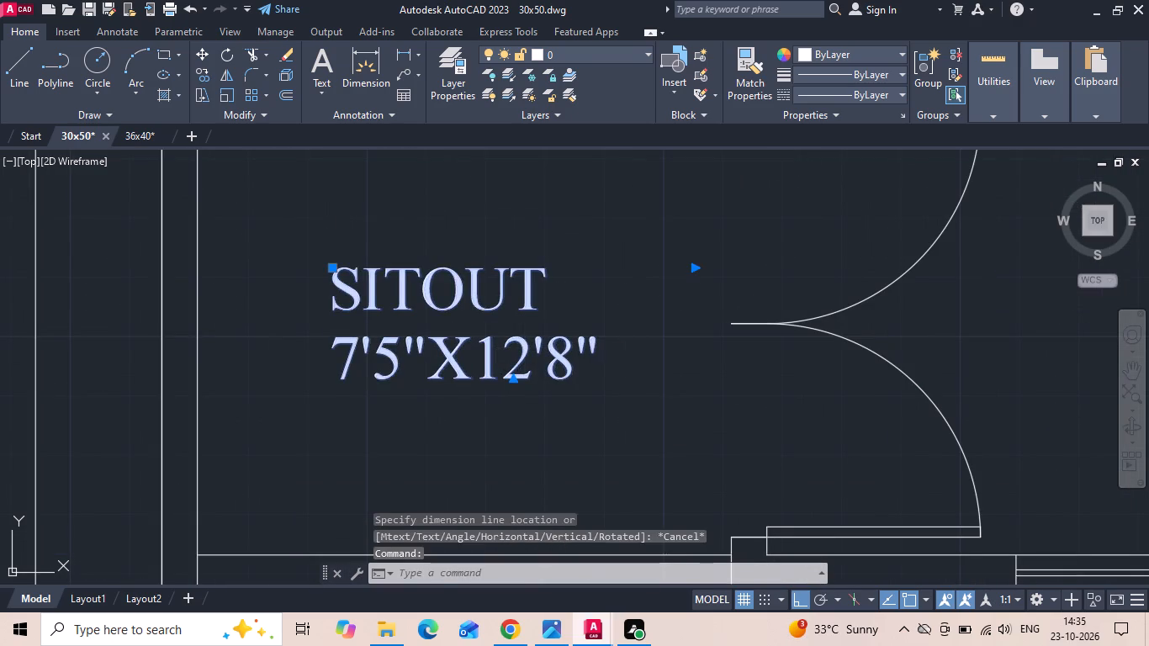
{"action": "key", "text": "BackSpace"}
{"action": "key", "text": "BackSpace"}
{"action": "key", "text": "6"}
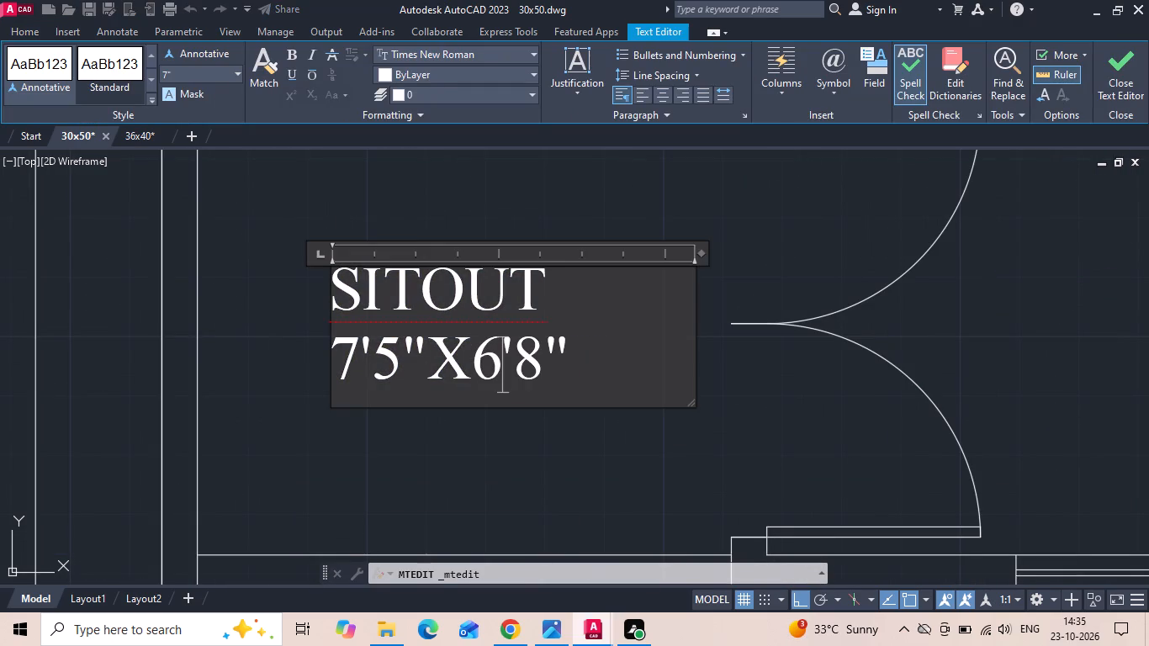
{"action": "left_click", "coordinate": [536, 359]}
{"action": "key", "text": "BackSpace"}
{"action": "key", "text": "5"}
{"action": "scroll", "coordinate": [524, 377], "scroll_direction": "down", "scroll_amount": 2}
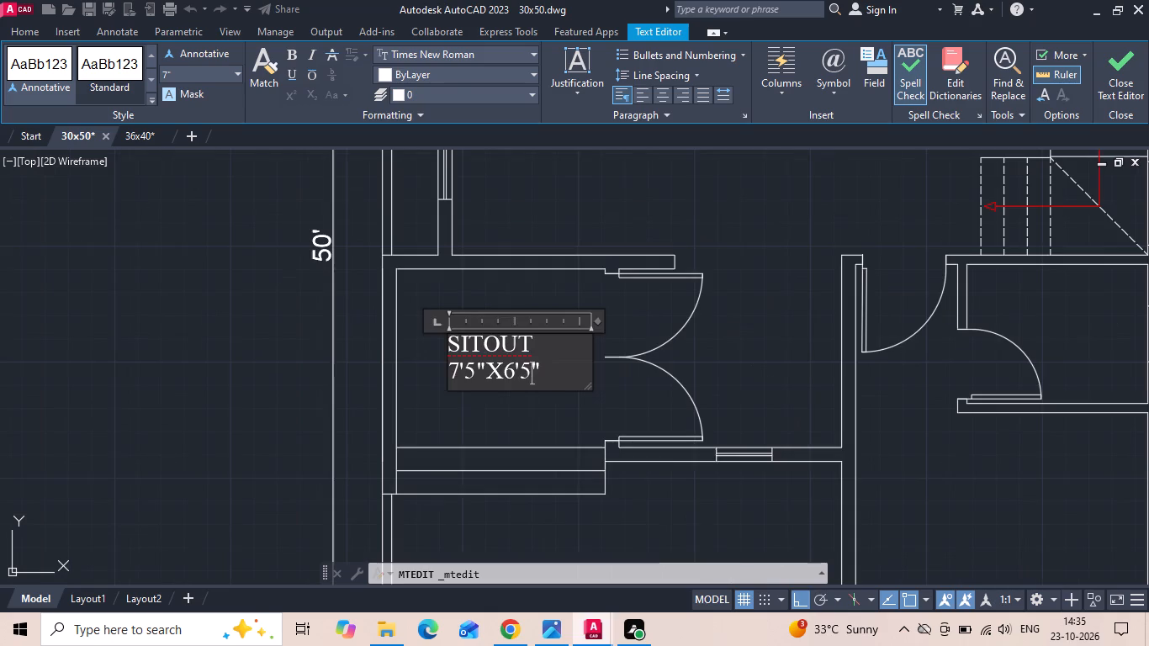
{"action": "left_click", "coordinate": [503, 287]}
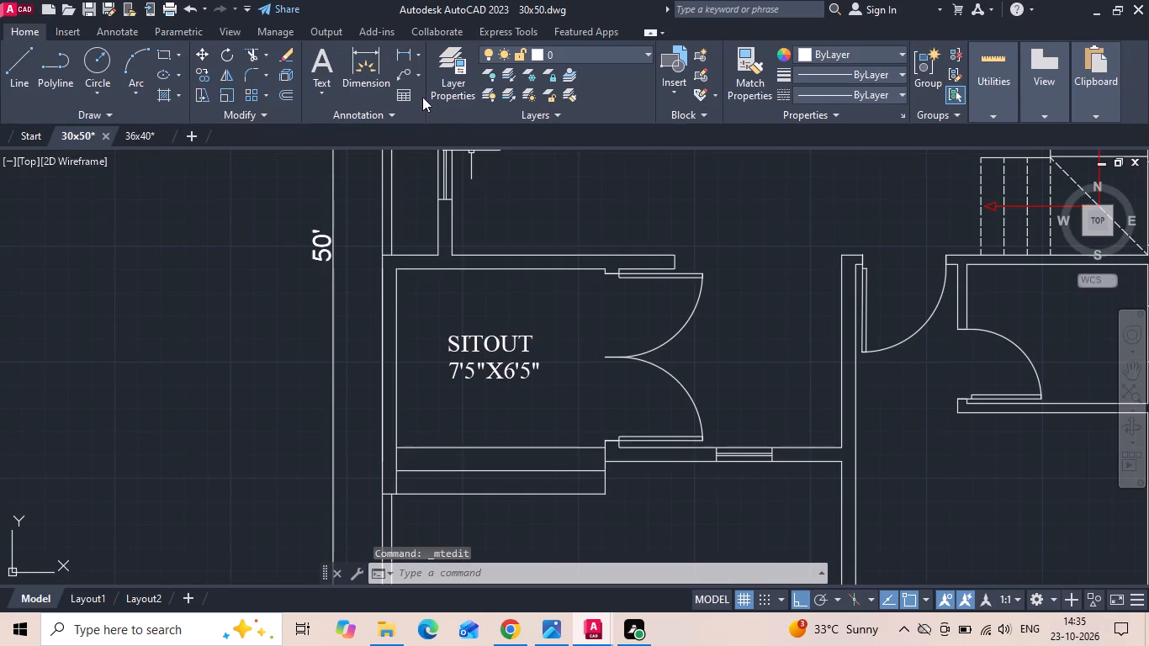
Measure the widths of the sitout and of the space beyond the double door with temporary linear dimensions.
{"action": "left_click", "coordinate": [404, 52]}
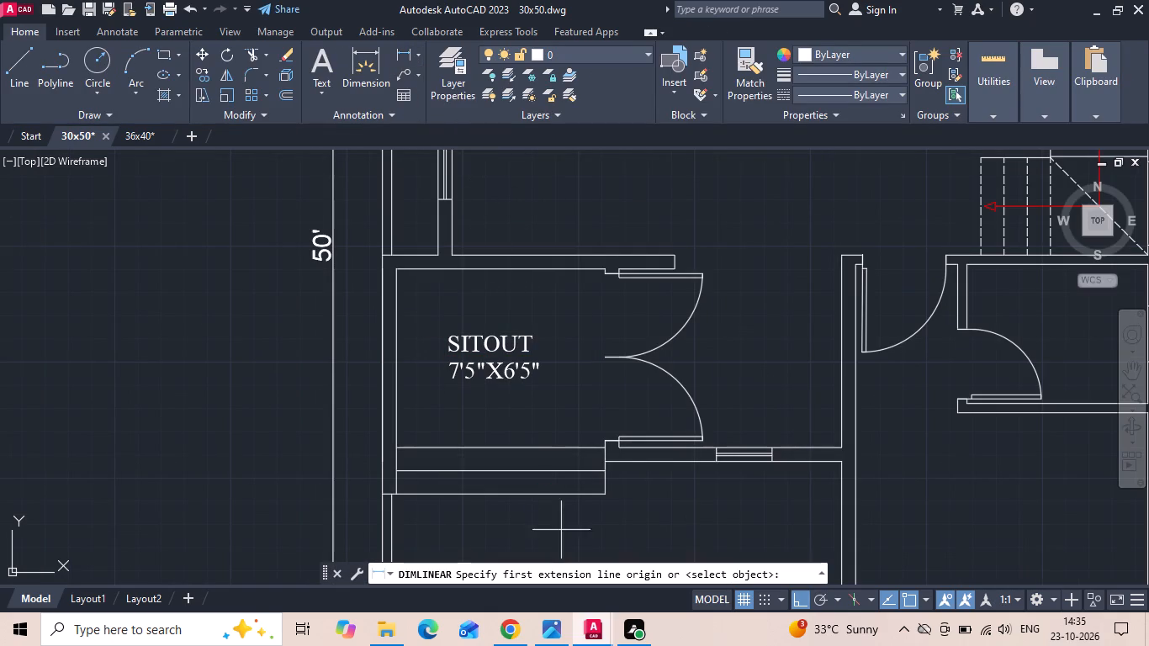
{"action": "scroll", "coordinate": [602, 465], "scroll_direction": "up", "scroll_amount": 2}
{"action": "left_click", "coordinate": [608, 406]}
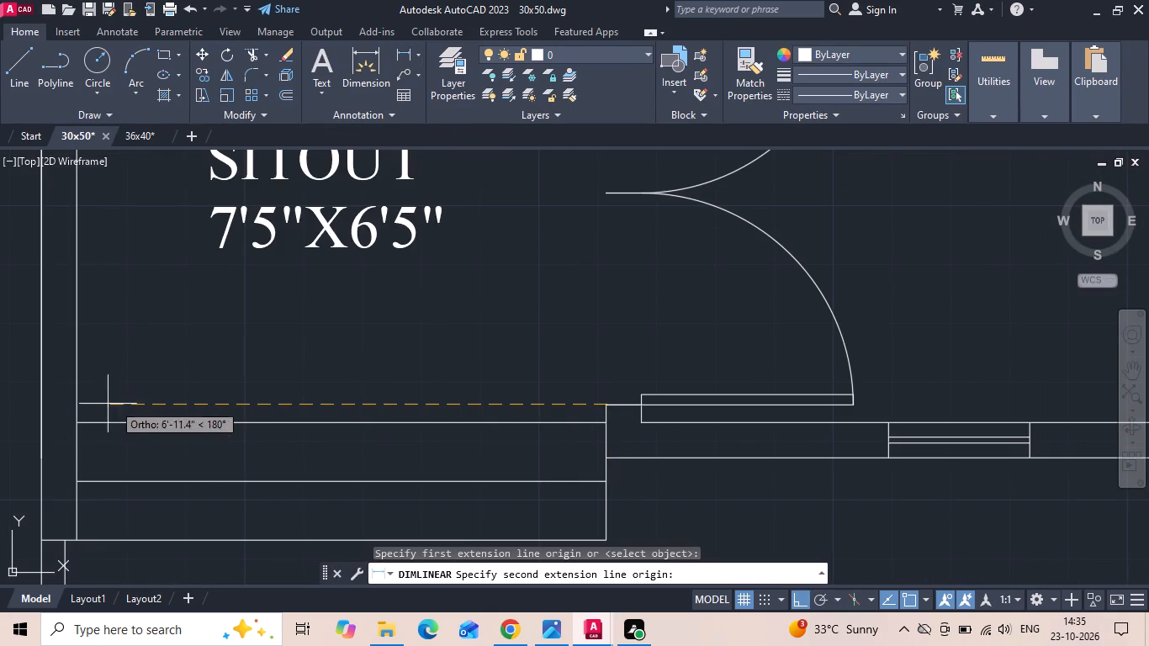
{"action": "left_click", "coordinate": [77, 405]}
{"action": "key", "text": "Escape"}
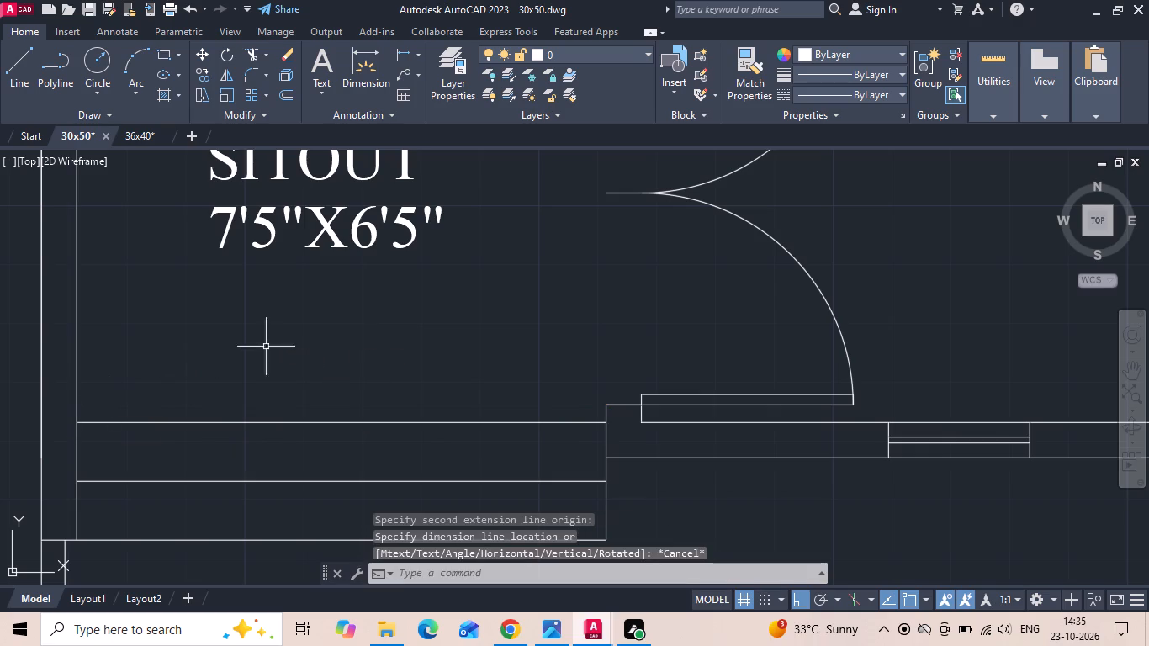
{"action": "scroll", "coordinate": [382, 355], "scroll_direction": "down", "scroll_amount": 2}
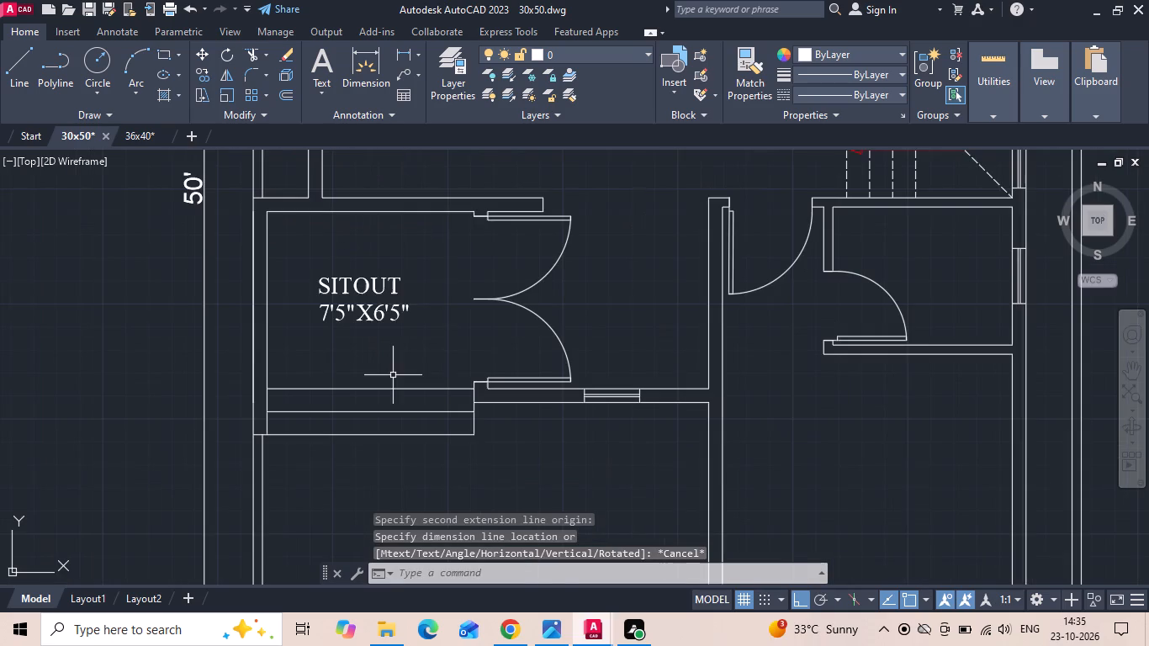
{"action": "scroll", "coordinate": [505, 364], "scroll_direction": "up", "scroll_amount": 2}
{"action": "key", "text": "space"}
{"action": "left_click", "coordinate": [456, 429]}
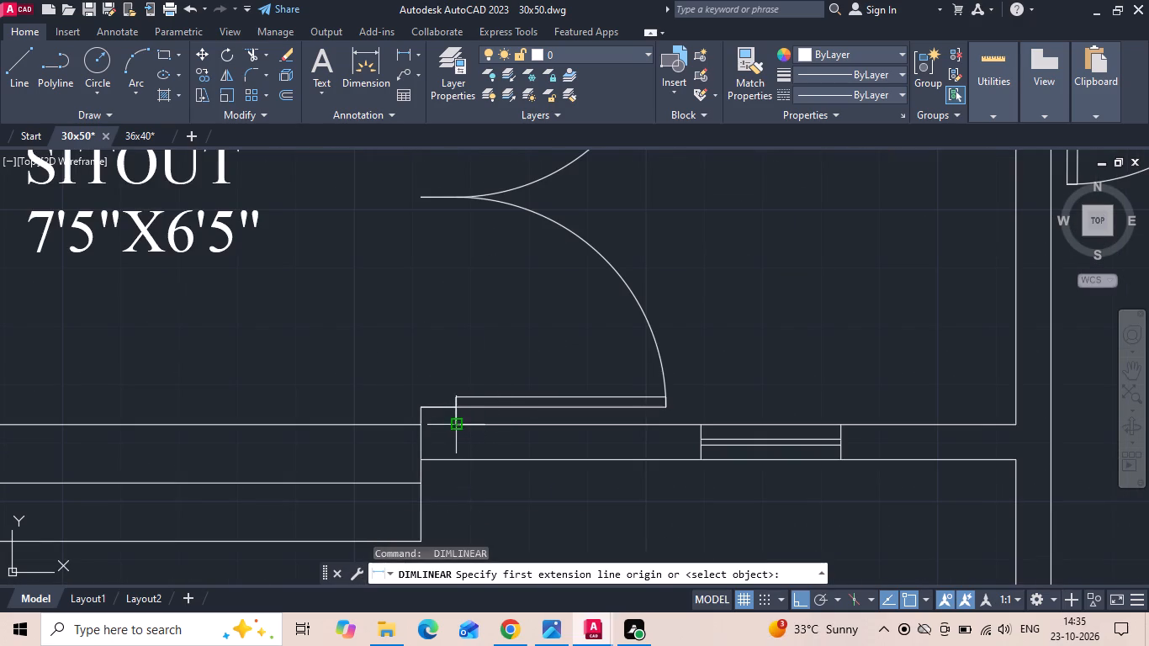
{"action": "left_click", "coordinate": [1017, 421]}
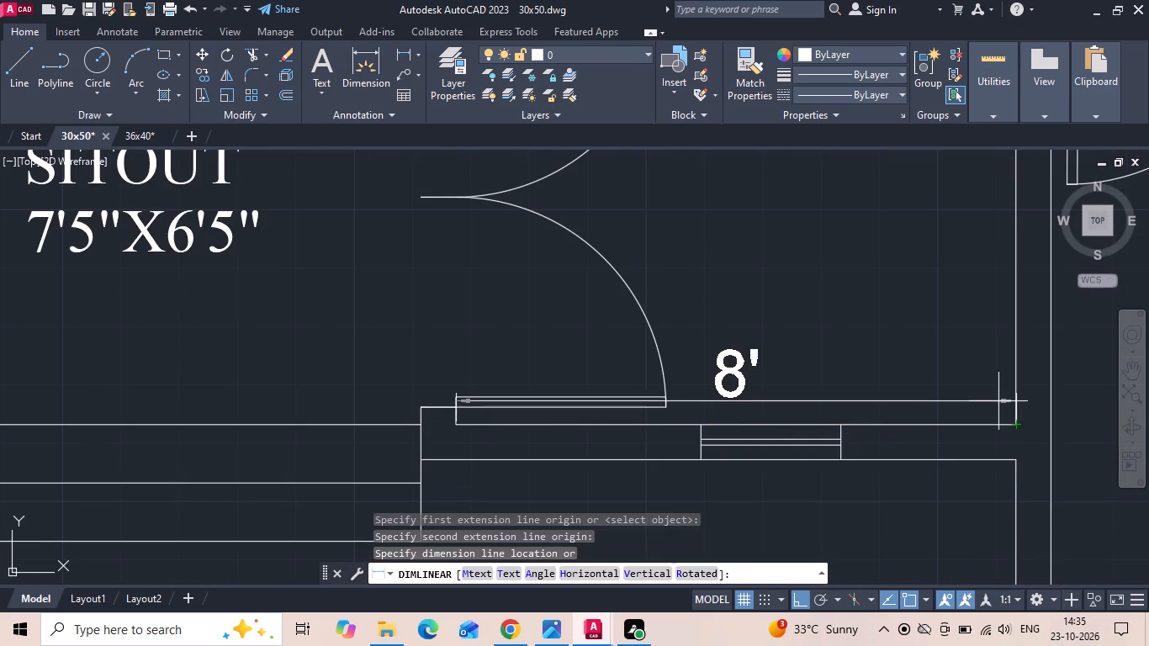
{"action": "key", "text": "Escape"}
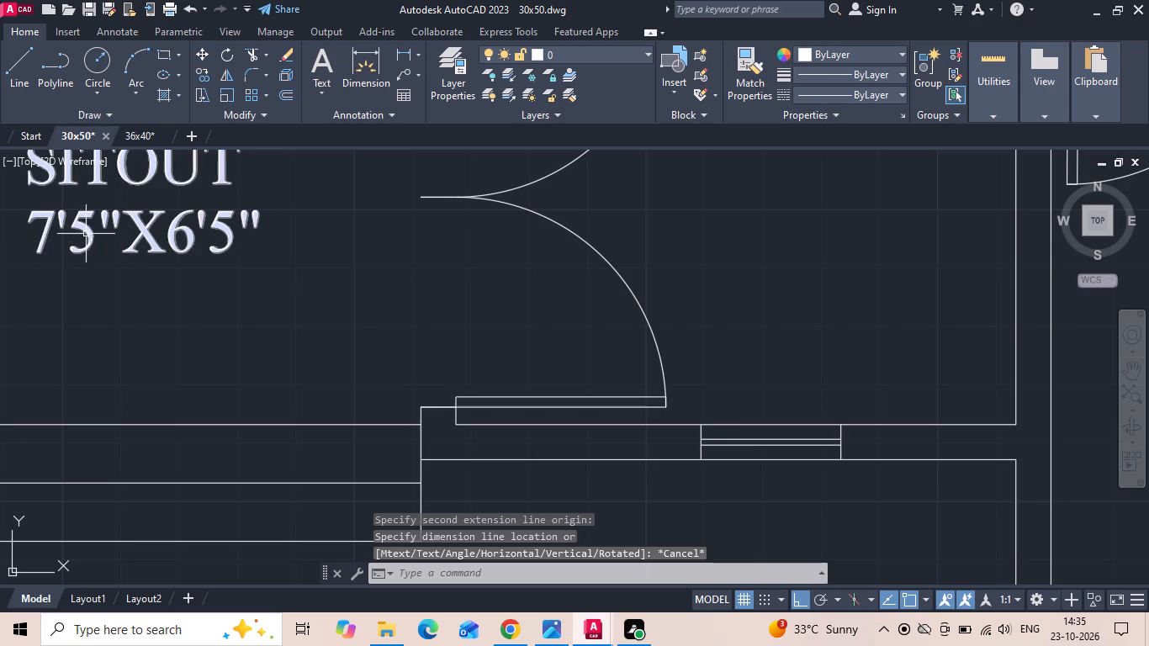
Set the first dimension in the SITOUT label to 7'6".
{"action": "double_click", "coordinate": [86, 234]}
{"action": "key", "text": "BackSpace"}
{"action": "key", "text": "6"}
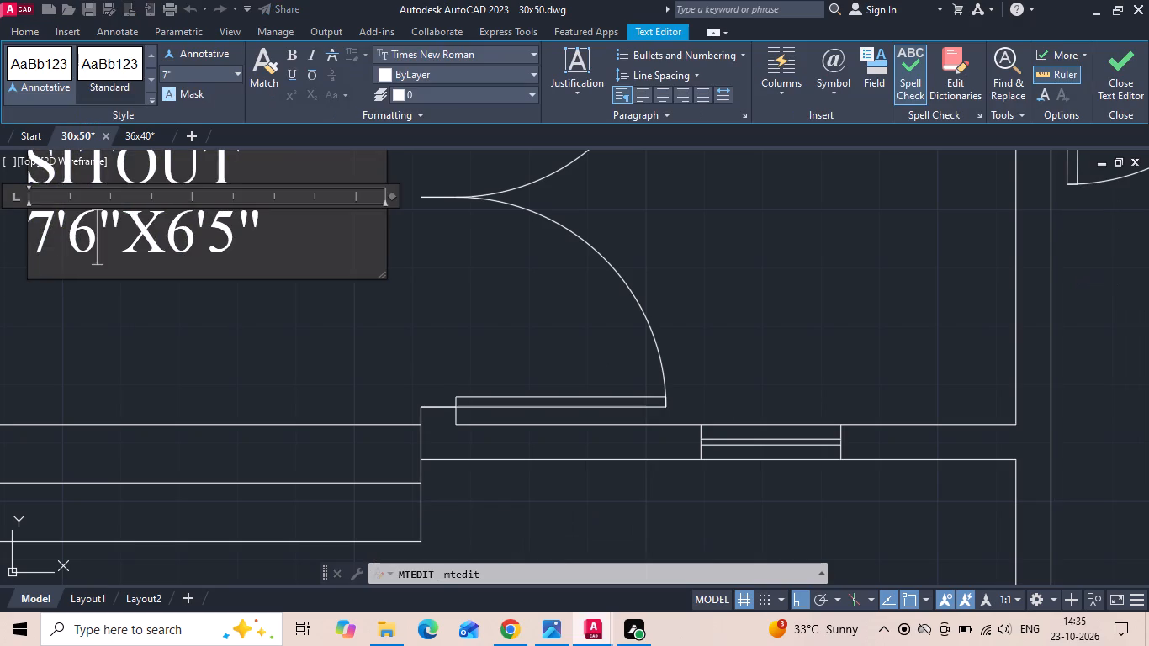
{"action": "left_click", "coordinate": [121, 336]}
{"action": "scroll", "coordinate": [241, 373], "scroll_direction": "down", "scroll_amount": 3}
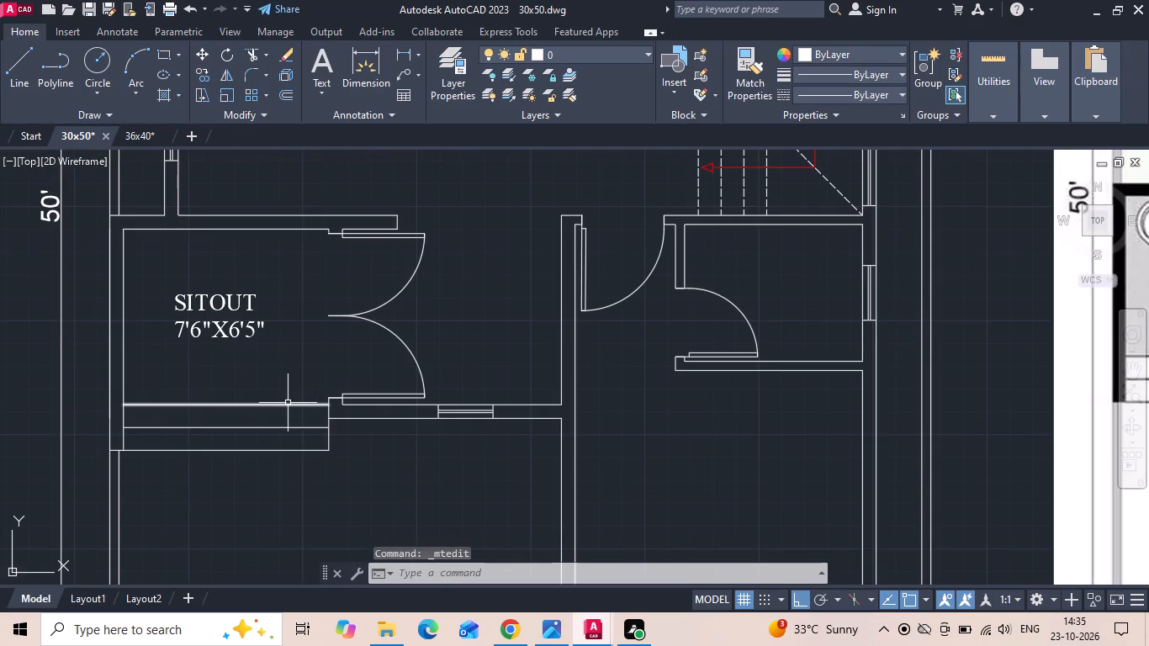
Copy the SITOUT label horizontally into the space on the other side of the double door.
{"action": "left_click", "coordinate": [260, 308]}
{"action": "left_click", "coordinate": [193, 295]}
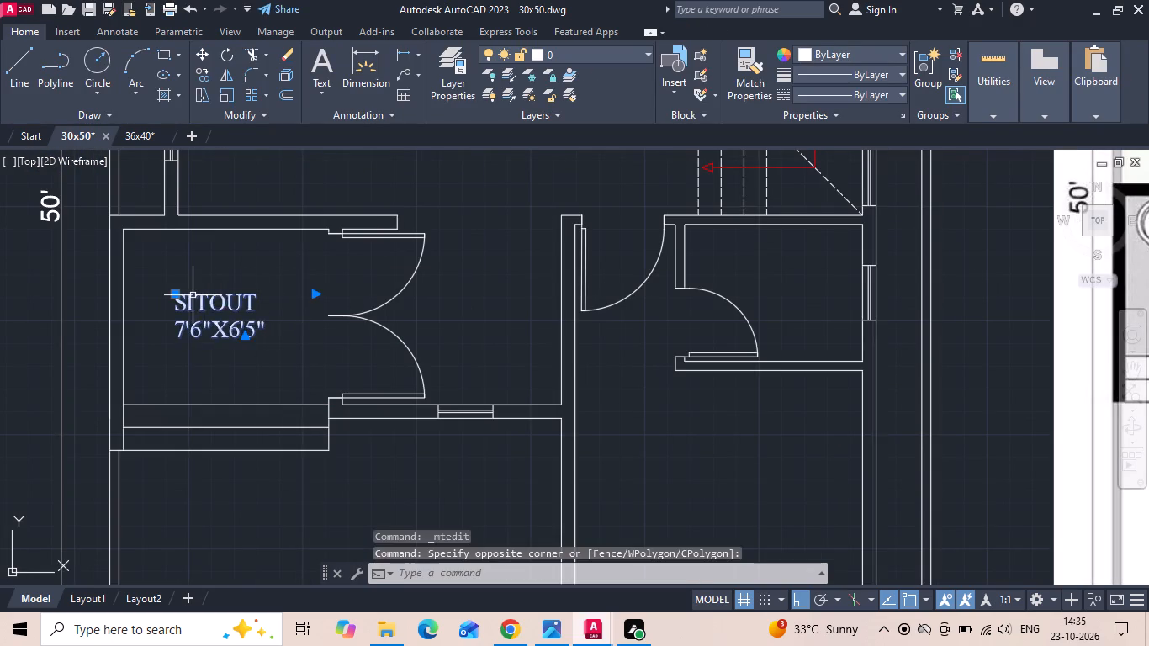
{"action": "right_click", "coordinate": [192, 294]}
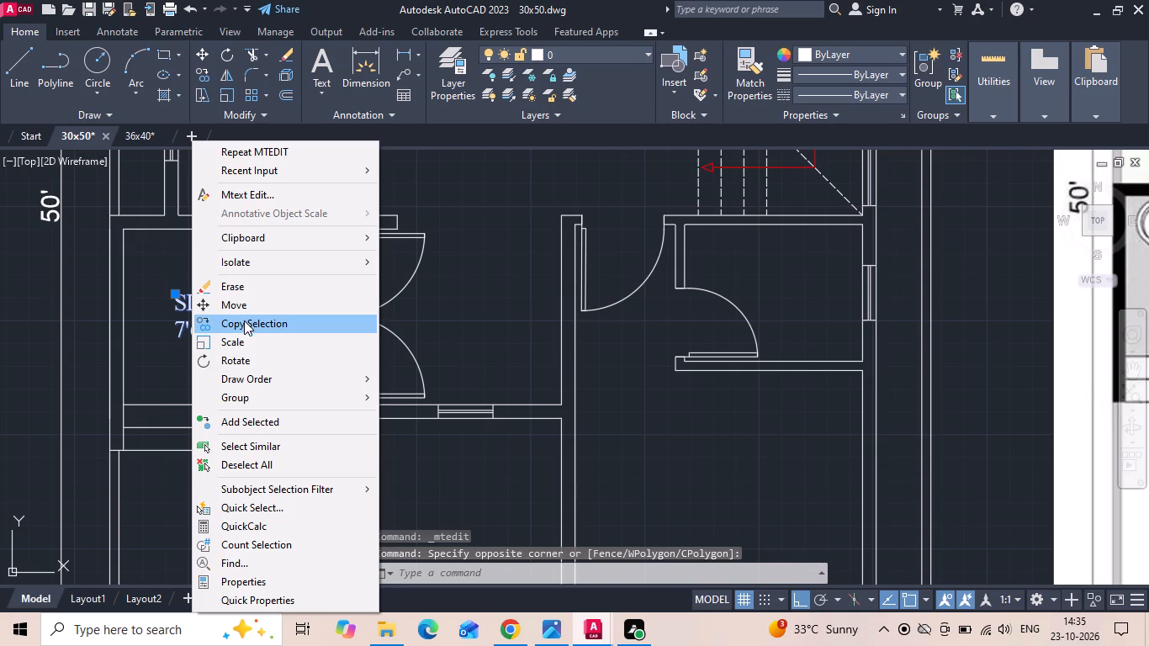
{"action": "left_click", "coordinate": [244, 320]}
{"action": "left_click_drag", "start_coordinate": [190, 300], "coordinate": [216, 305]}
{"action": "scroll", "coordinate": [464, 306], "scroll_direction": "up", "scroll_amount": 1}
{"action": "left_click", "coordinate": [418, 308]}
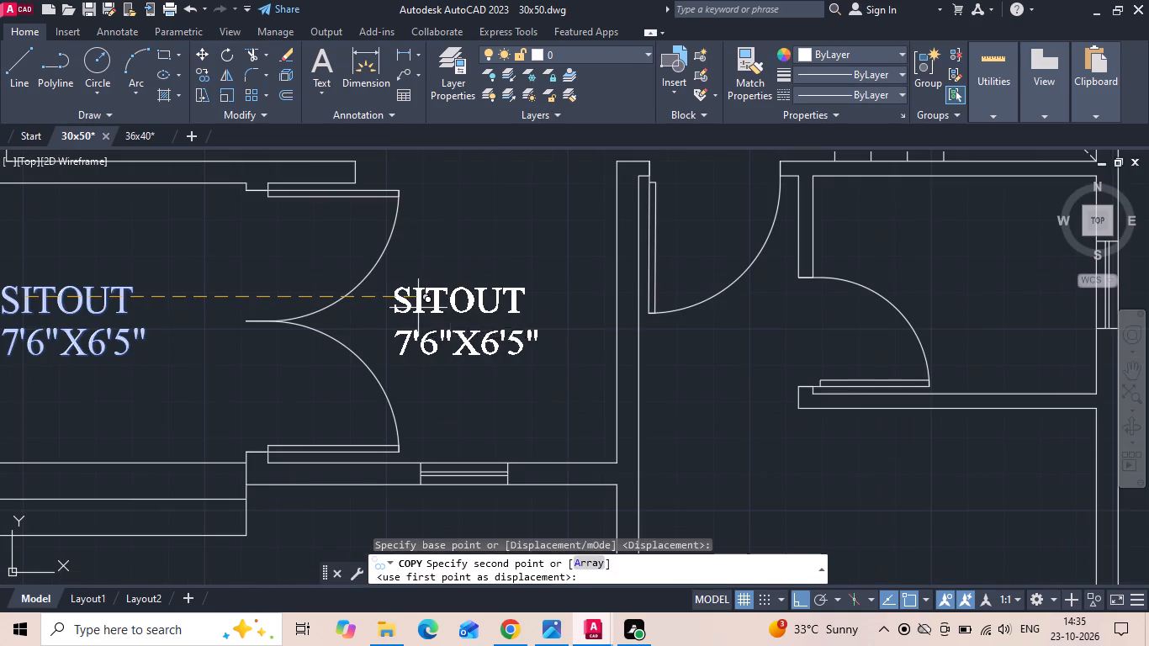
{"action": "scroll", "coordinate": [432, 324], "scroll_direction": "down", "scroll_amount": 2}
{"action": "key", "text": "Escape"}
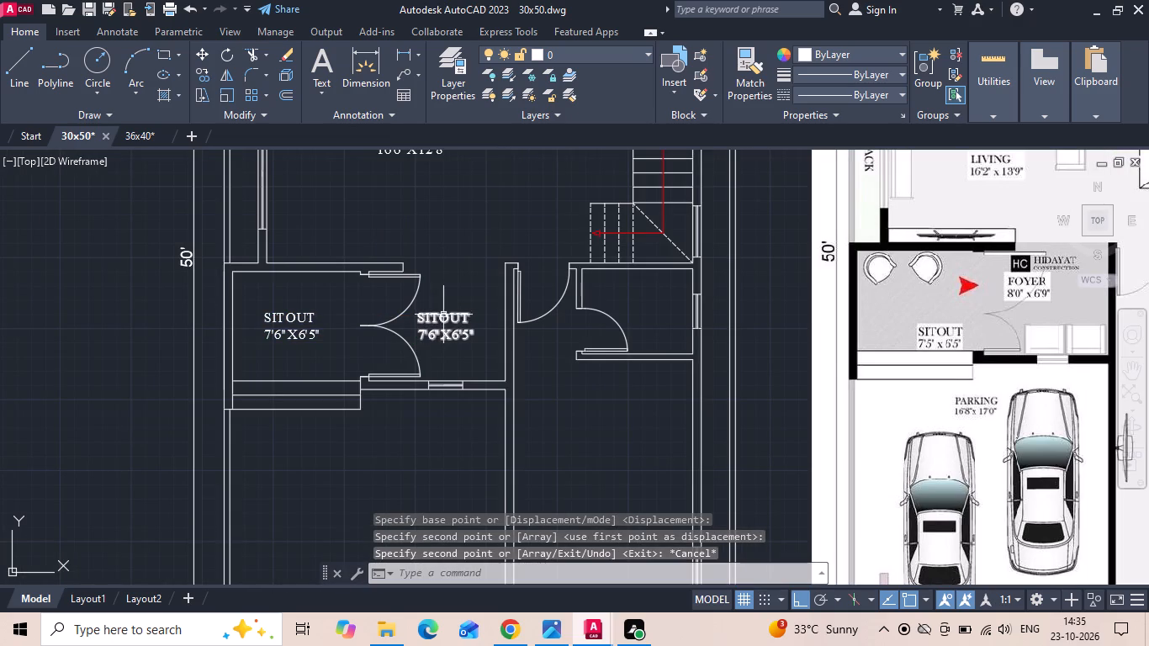
Replace the name in the copied SITOUT label beyond the double door with FOYER.
{"action": "double_click", "coordinate": [443, 315]}
{"action": "scroll", "coordinate": [447, 341], "scroll_direction": "up", "scroll_amount": 2}
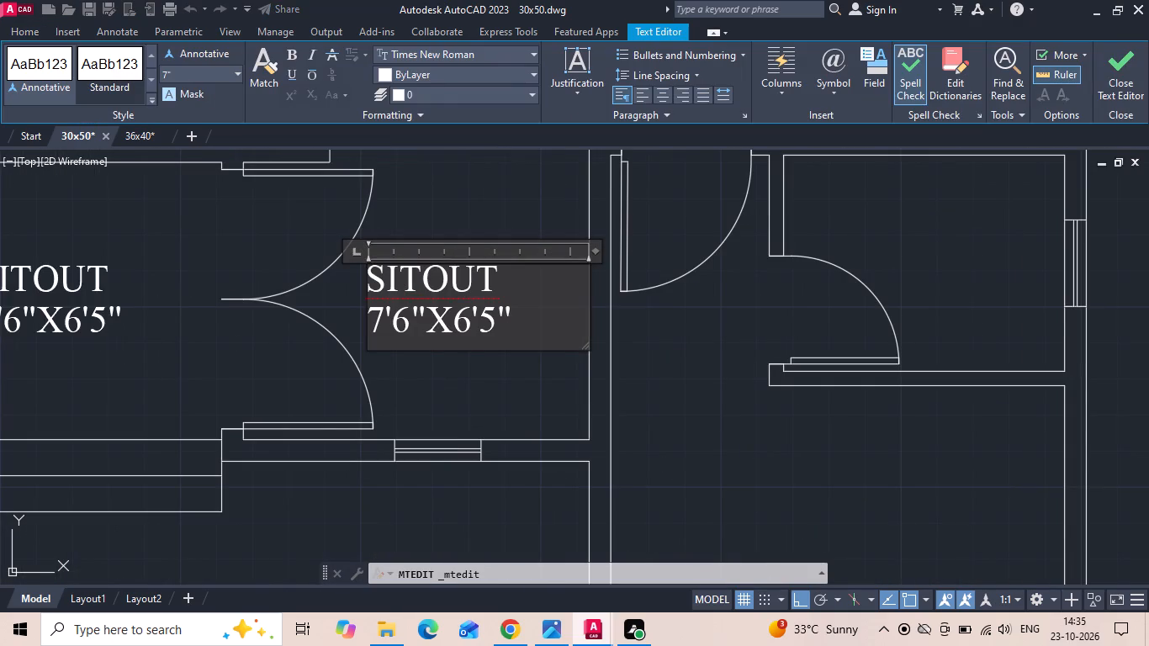
{"action": "left_click_drag", "start_coordinate": [498, 284], "coordinate": [185, 293]}
{"action": "key", "text": "BackSpace"}
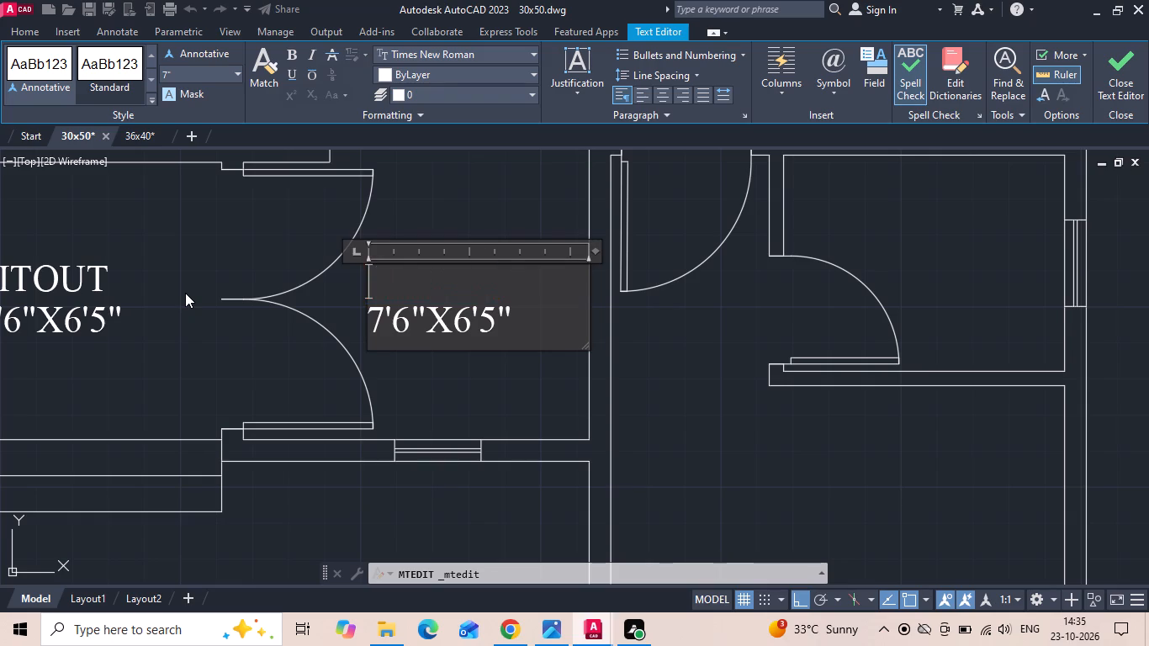
{"action": "type", "text": "FOYER"}
{"action": "scroll", "coordinate": [204, 326], "scroll_direction": "down", "scroll_amount": 1}
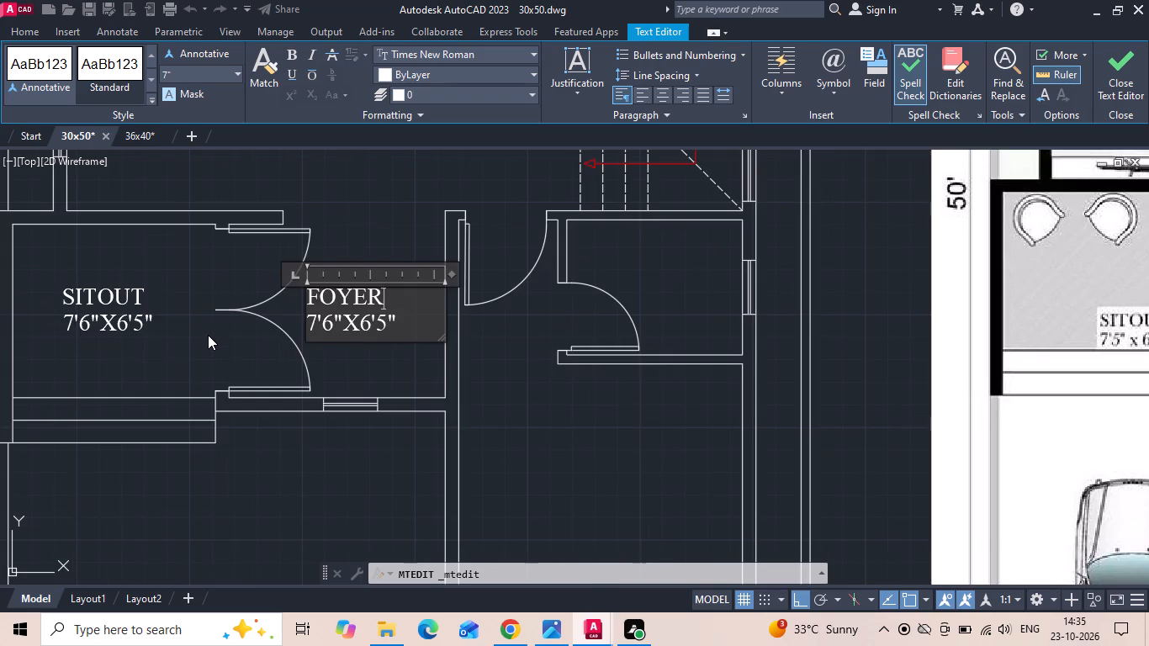
Set the FOYER label's size line to 8'0"X6'9" and save the drawing.
{"action": "middle_click_drag", "start_coordinate": [295, 307], "coordinate": [117, 316]}
{"action": "scroll", "coordinate": [194, 334], "scroll_direction": "up", "scroll_amount": 1}
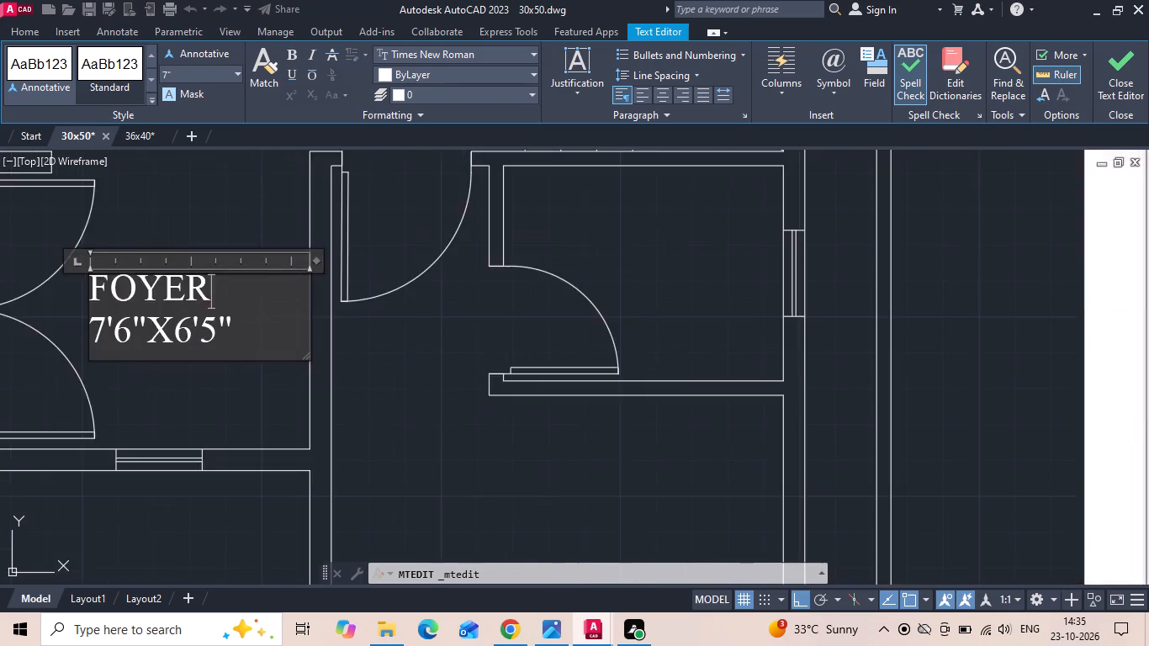
{"action": "scroll", "coordinate": [205, 331], "scroll_direction": "up", "scroll_amount": 1}
{"action": "left_click", "coordinate": [222, 335]}
{"action": "key", "text": "BackSpace"}
{"action": "key", "text": "9"}
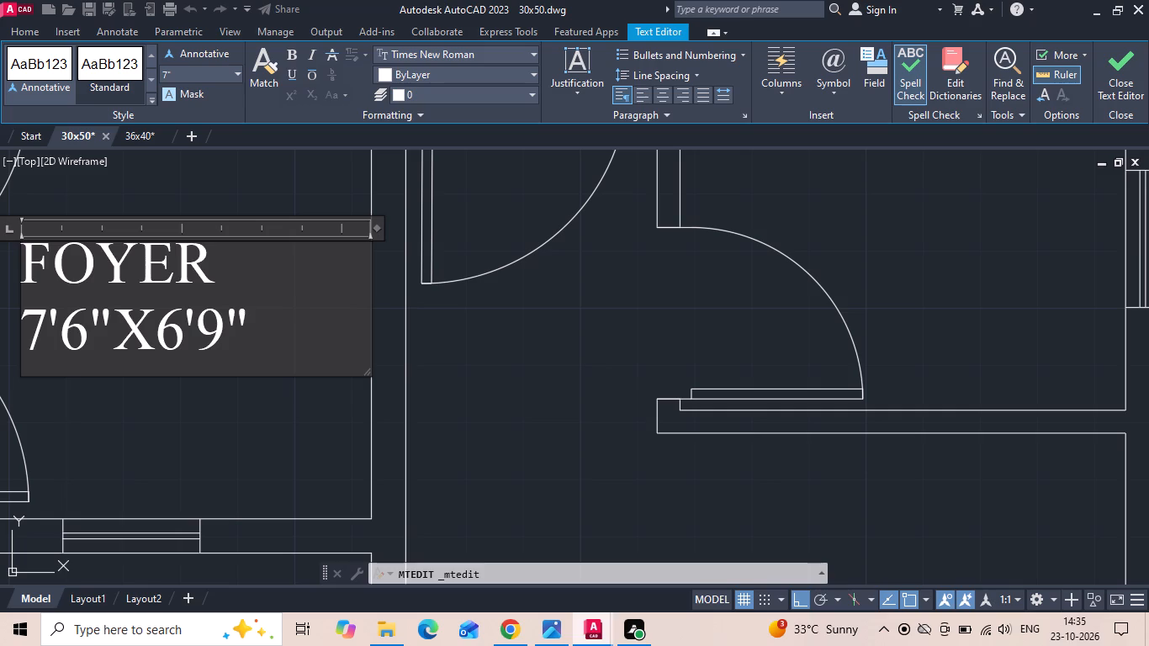
{"action": "left_click", "coordinate": [90, 331]}
{"action": "key", "text": "BackSpace"}
{"action": "key", "text": "0"}
{"action": "left_click", "coordinate": [50, 317]}
{"action": "key", "text": "BackSpace"}
{"action": "key", "text": "8"}
{"action": "scroll", "coordinate": [193, 313], "scroll_direction": "down", "scroll_amount": 2}
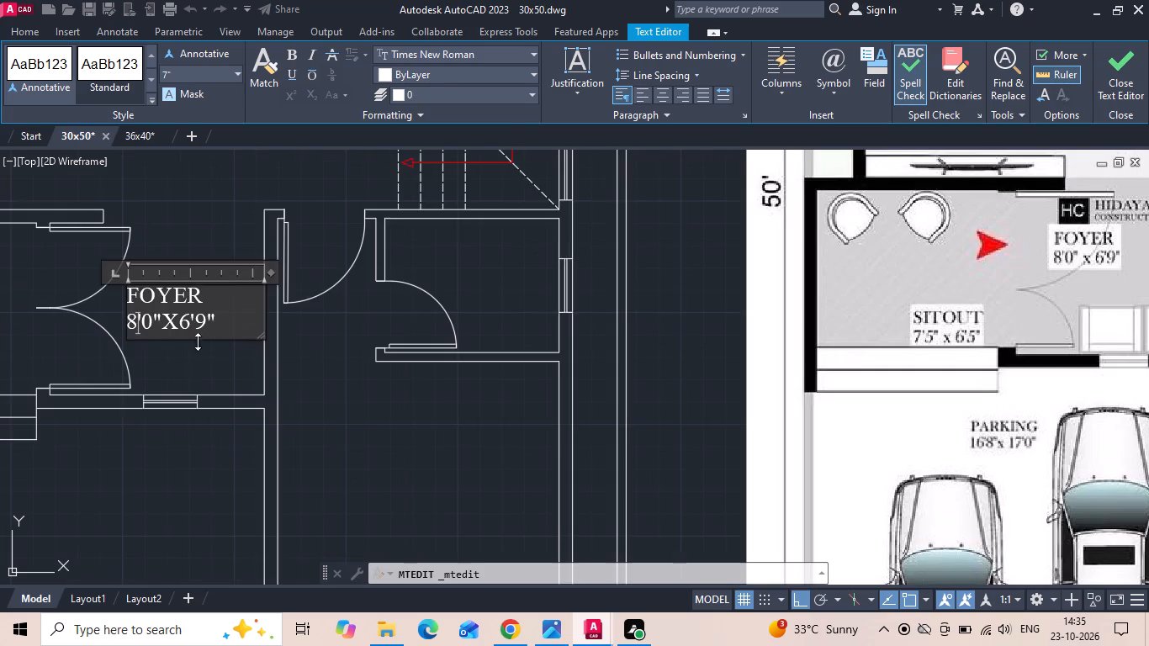
{"action": "left_click", "coordinate": [183, 368]}
{"action": "key", "text": "ctrl+s"}
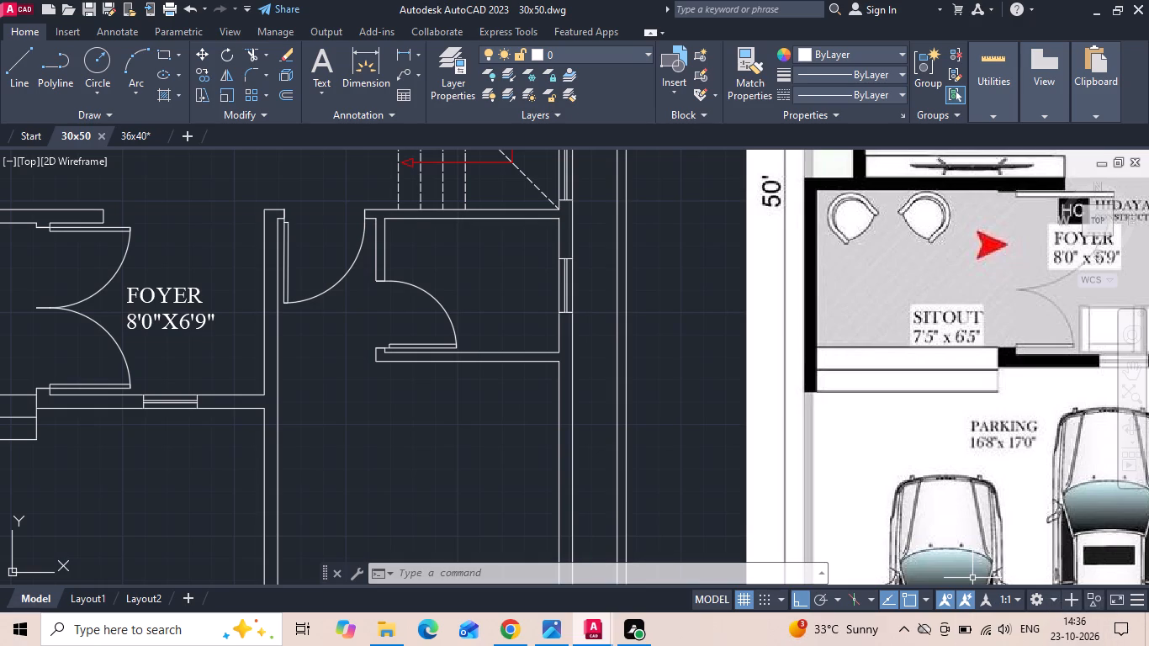
Copy the FOYER label horizontally into the small toilet room below the staircase.
{"action": "left_click", "coordinate": [182, 329]}
{"action": "right_click", "coordinate": [182, 329]}
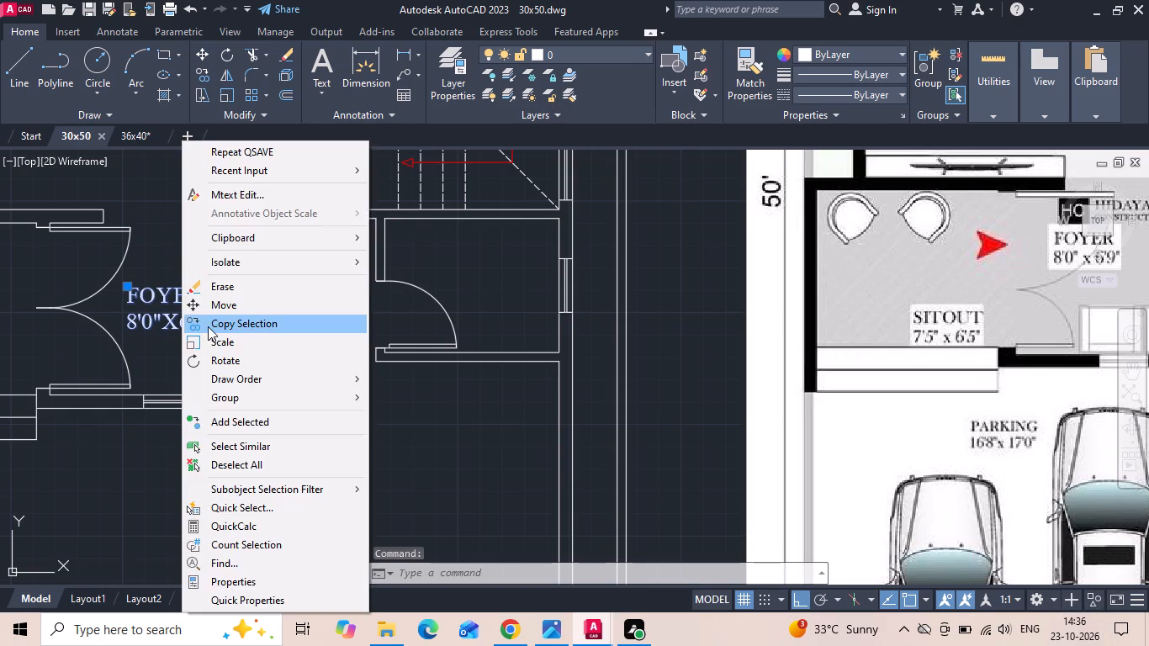
{"action": "left_click", "coordinate": [210, 326]}
{"action": "left_click_drag", "start_coordinate": [193, 318], "coordinate": [235, 311]}
{"action": "left_click", "coordinate": [525, 262]}
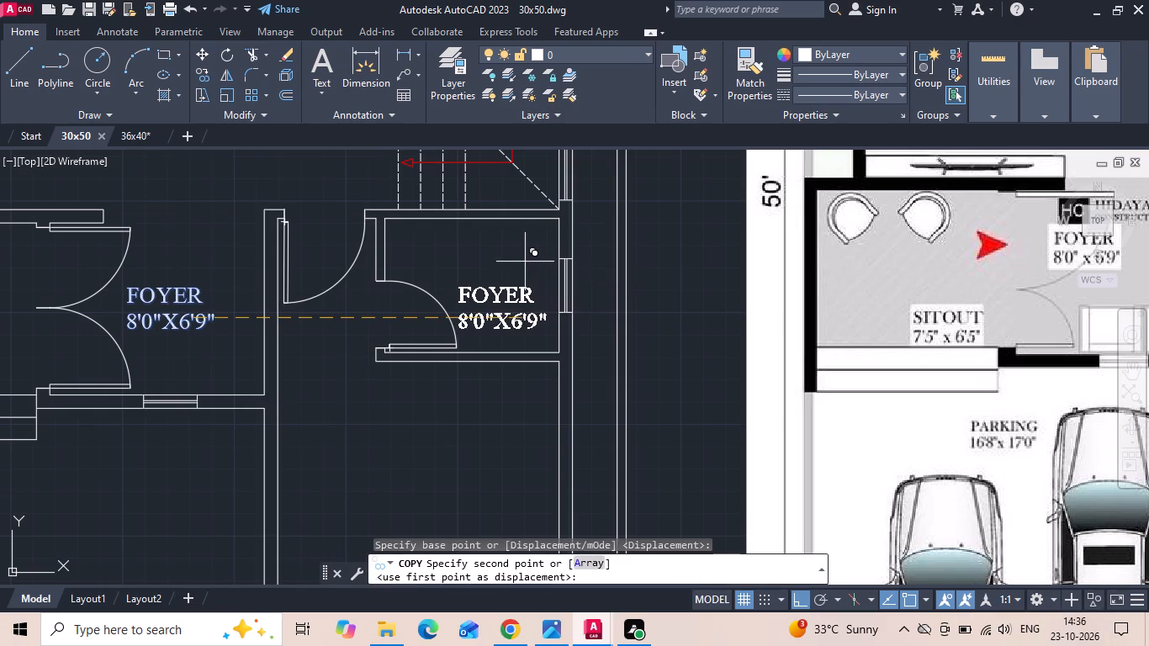
{"action": "key", "text": "Escape"}
Move the copied label upward and slightly left so it sits clear of the door inside the toilet room.
{"action": "left_click", "coordinate": [506, 292]}
{"action": "right_click", "coordinate": [506, 292]}
{"action": "left_click", "coordinate": [544, 310]}
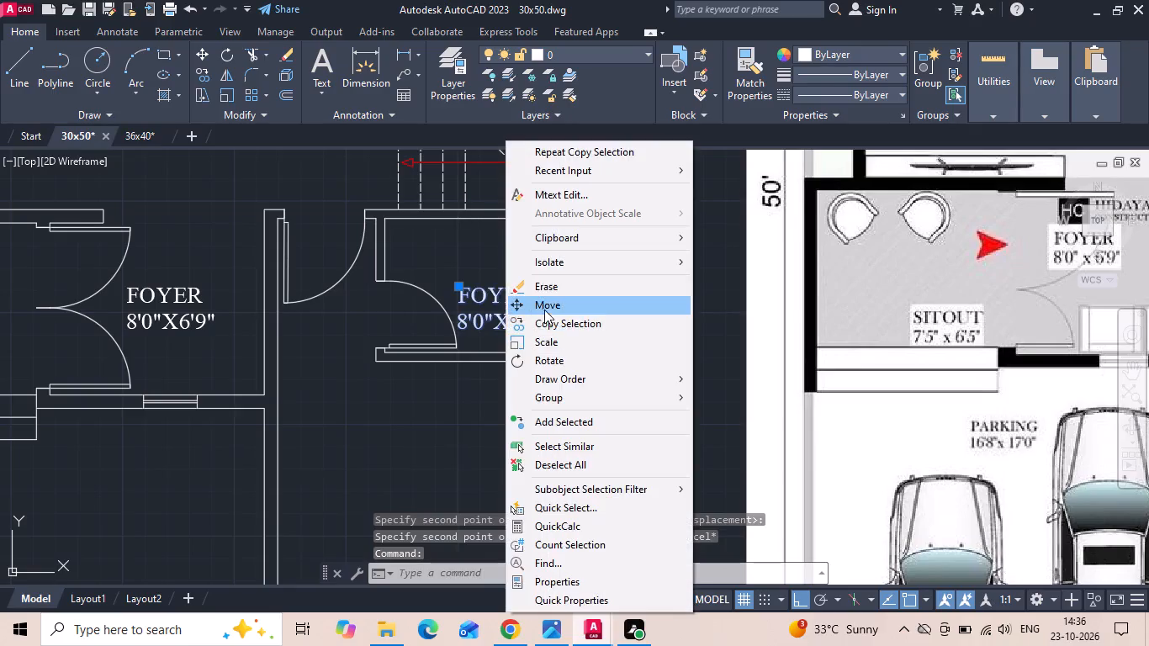
{"action": "scroll", "coordinate": [474, 306], "scroll_direction": "up", "scroll_amount": 1}
{"action": "left_click_drag", "start_coordinate": [484, 300], "coordinate": [484, 293]}
{"action": "left_click", "coordinate": [471, 230]}
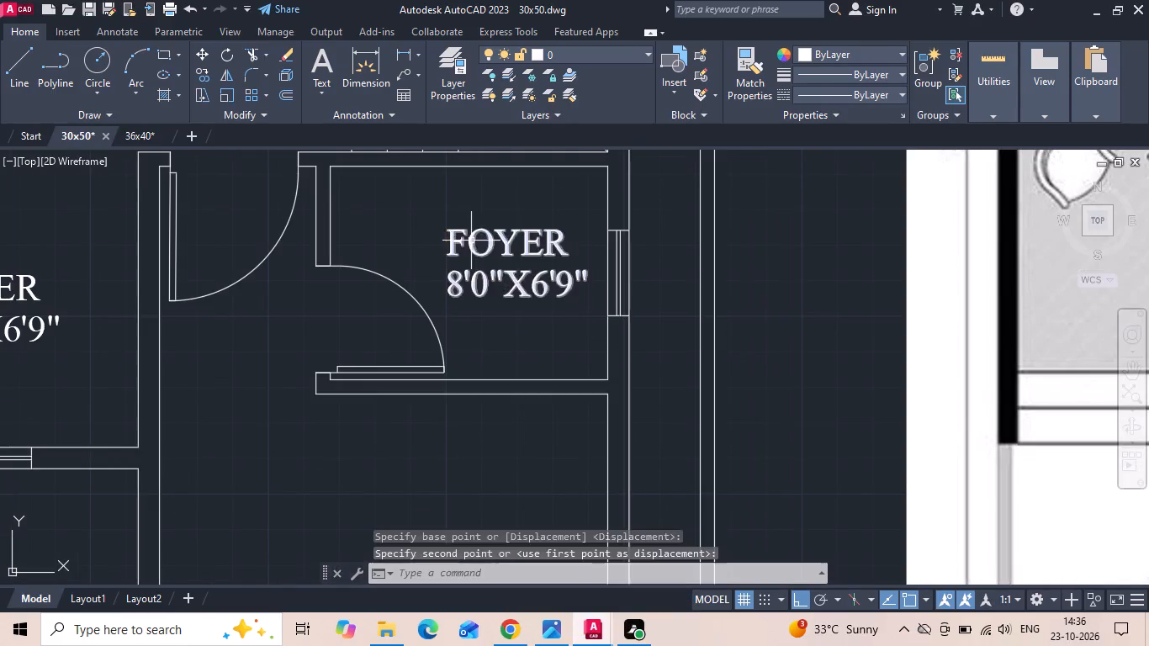
{"action": "left_click", "coordinate": [477, 254]}
{"action": "right_click", "coordinate": [477, 254]}
{"action": "left_click", "coordinate": [513, 309]}
{"action": "left_click", "coordinate": [472, 497]}
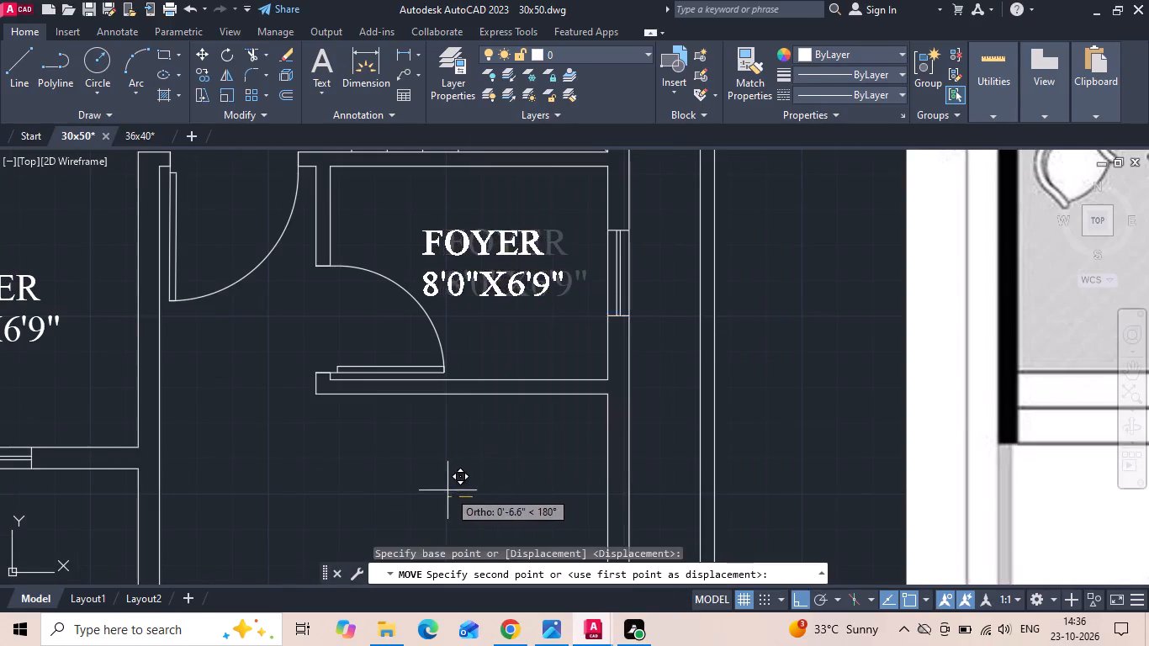
{"action": "left_click", "coordinate": [446, 490]}
Set the size line of the toilet room's copied label to 6'0"X5'0".
{"action": "scroll", "coordinate": [320, 474], "scroll_direction": "down", "scroll_amount": 2}
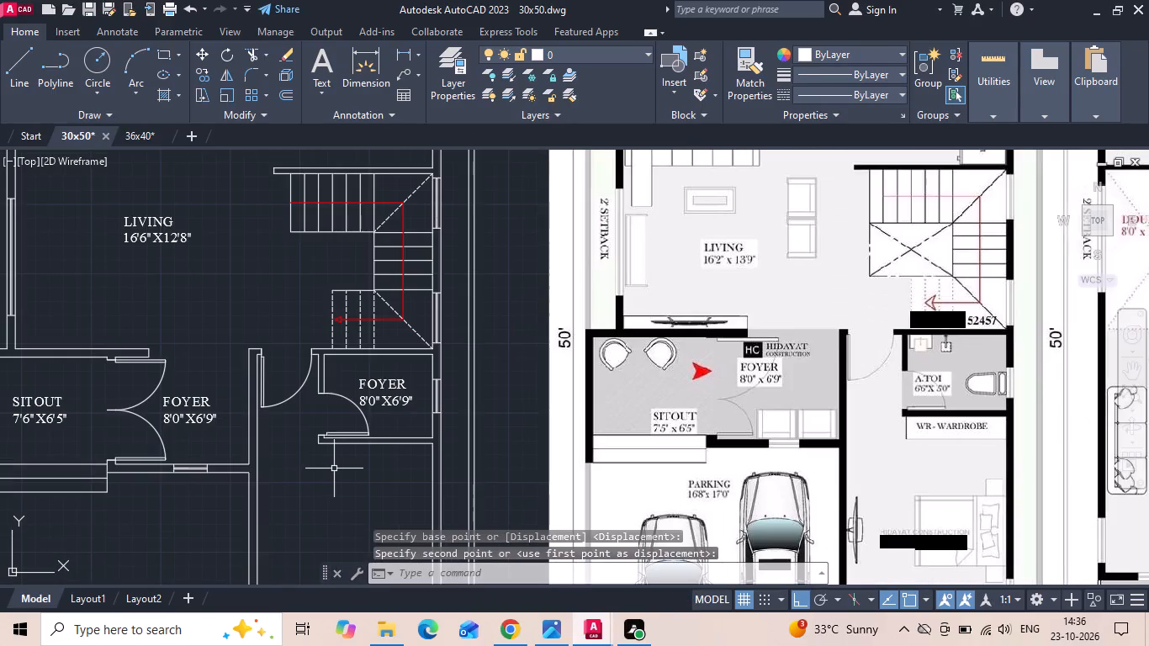
{"action": "scroll", "coordinate": [346, 400], "scroll_direction": "up", "scroll_amount": 2}
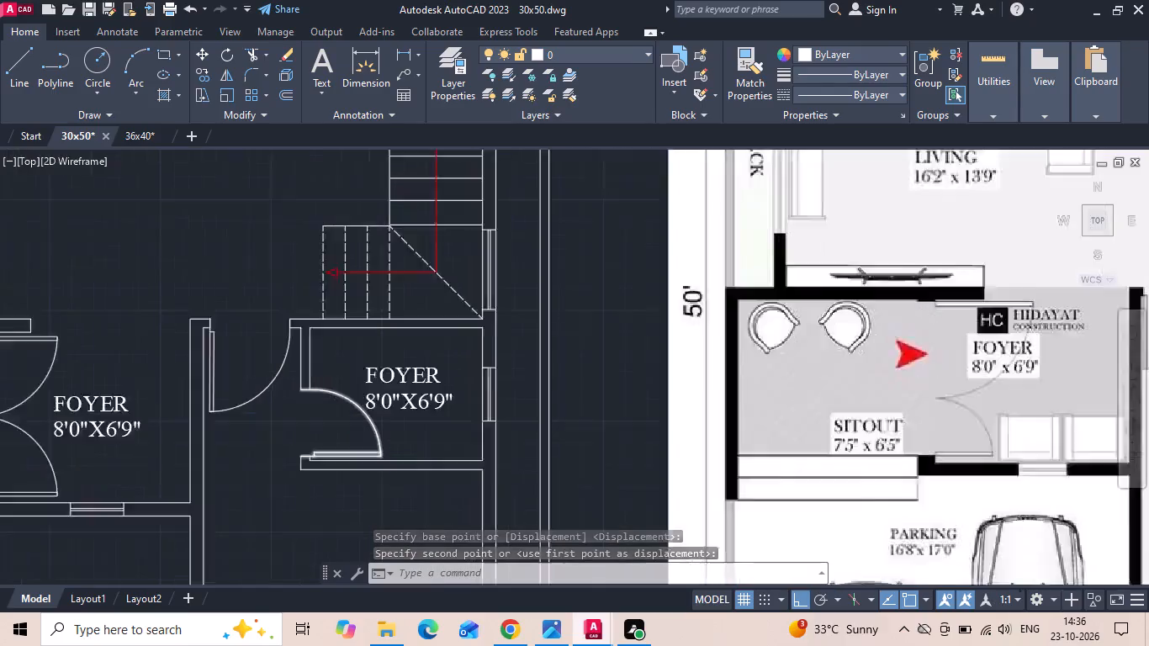
{"action": "double_click", "coordinate": [473, 407]}
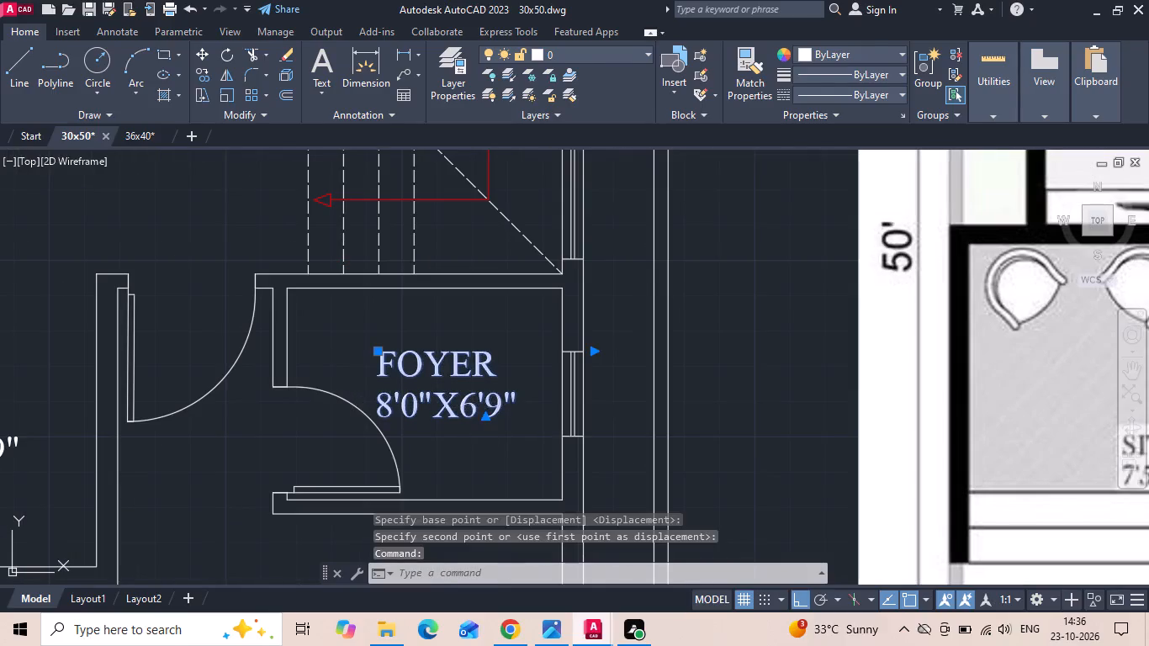
{"action": "key", "text": "BackSpace"}
{"action": "key", "text": "5"}
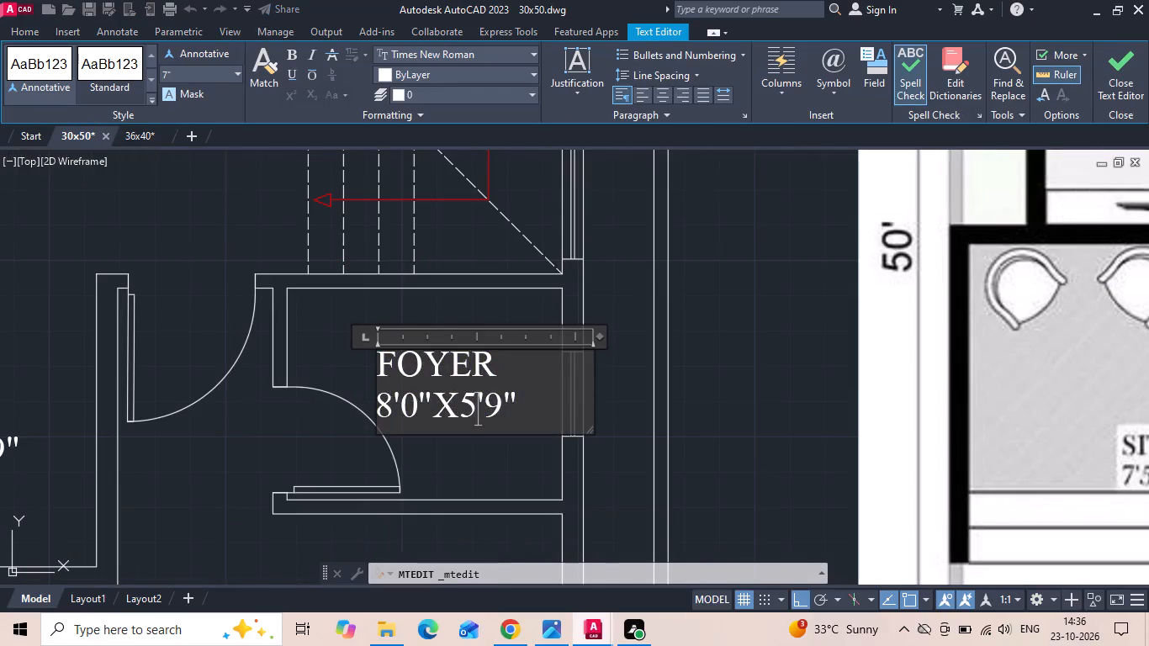
{"action": "left_click", "coordinate": [500, 402]}
{"action": "key", "text": "BackSpace"}
{"action": "key", "text": "0"}
{"action": "left_click", "coordinate": [394, 407]}
{"action": "key", "text": "BackSpace"}
{"action": "key", "text": "6"}
Replace the name FOYER in the toilet room's label with A.TOILET, keeping the size on its own line.
{"action": "left_click_drag", "start_coordinate": [514, 375], "coordinate": [405, 362]}
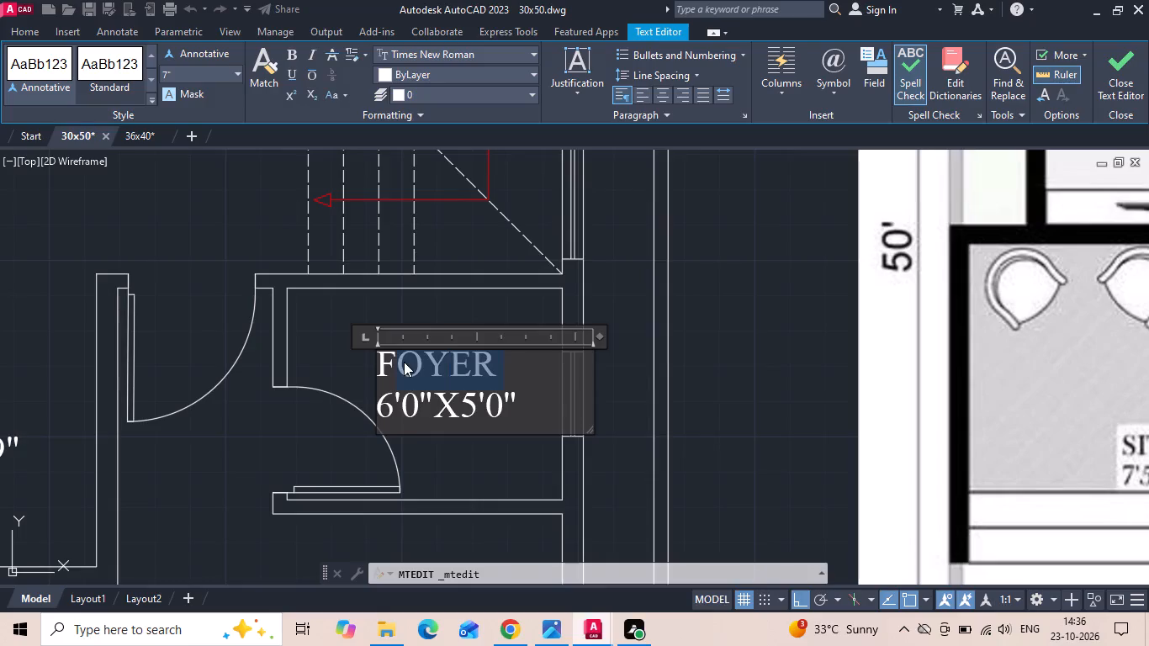
{"action": "key", "text": "BackSpace"}
{"action": "key", "text": "BackSpace"}
{"action": "key", "text": "a"}
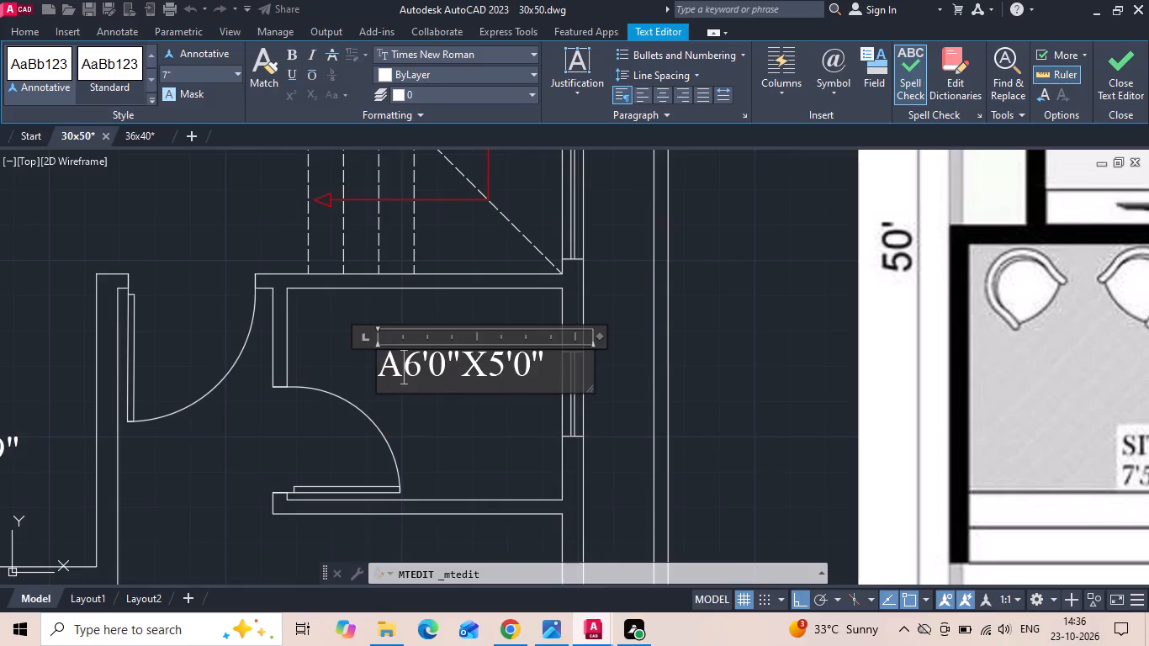
{"action": "key", "text": "period"}
{"action": "type", "text": "TO"}
{"action": "type", "text": "IL"}
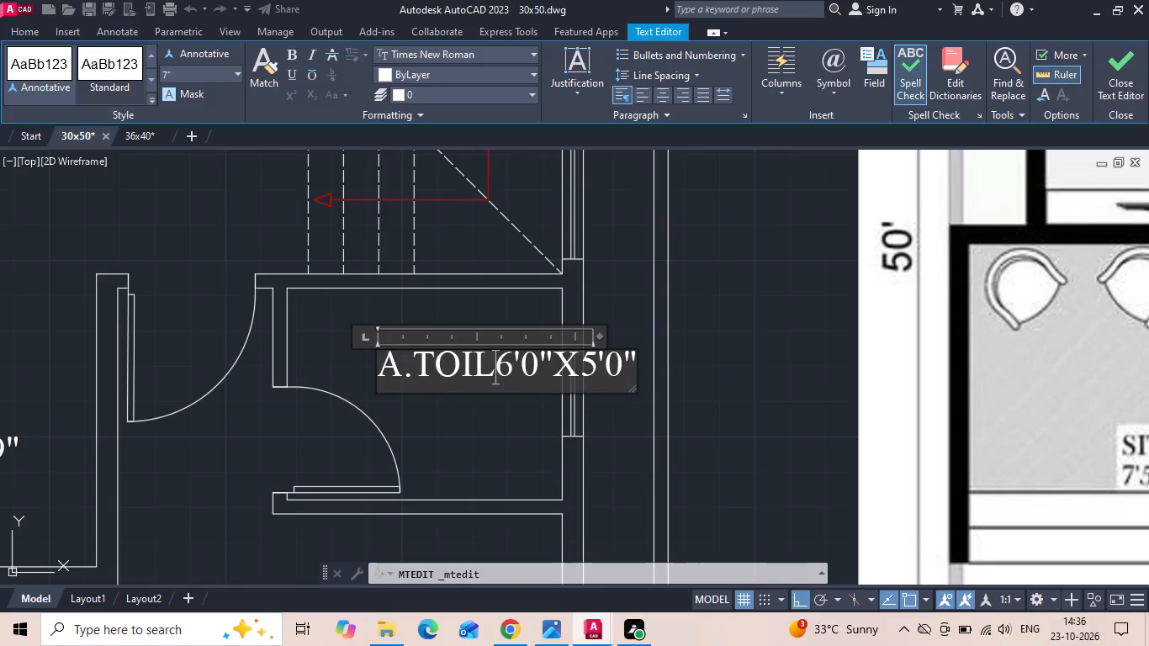
{"action": "type", "text": "ET"}
{"action": "key", "text": "Return"}
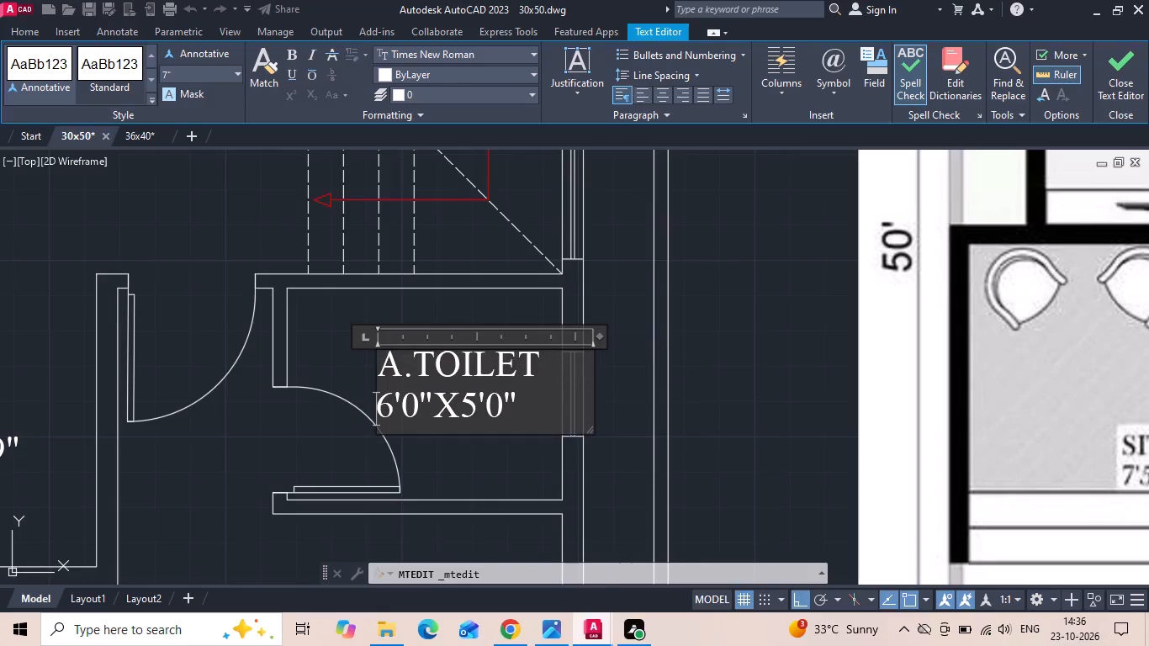
{"action": "scroll", "coordinate": [522, 347], "scroll_direction": "down", "scroll_amount": 2}
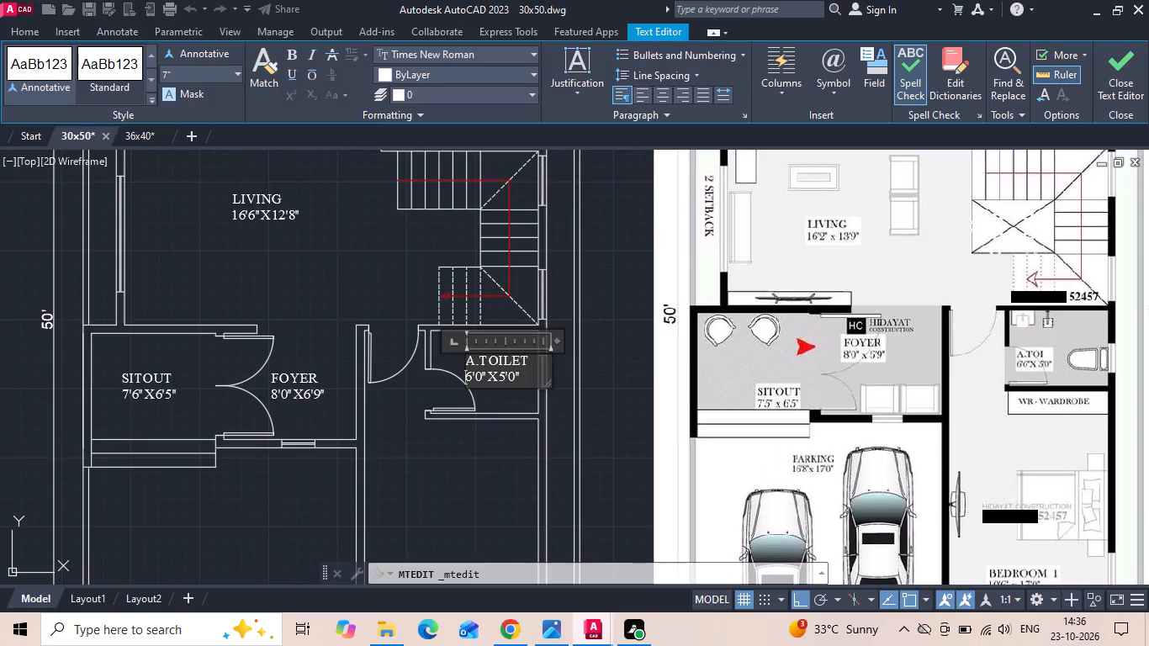
{"action": "scroll", "coordinate": [504, 402], "scroll_direction": "up", "scroll_amount": 1}
{"action": "left_click", "coordinate": [503, 402]}
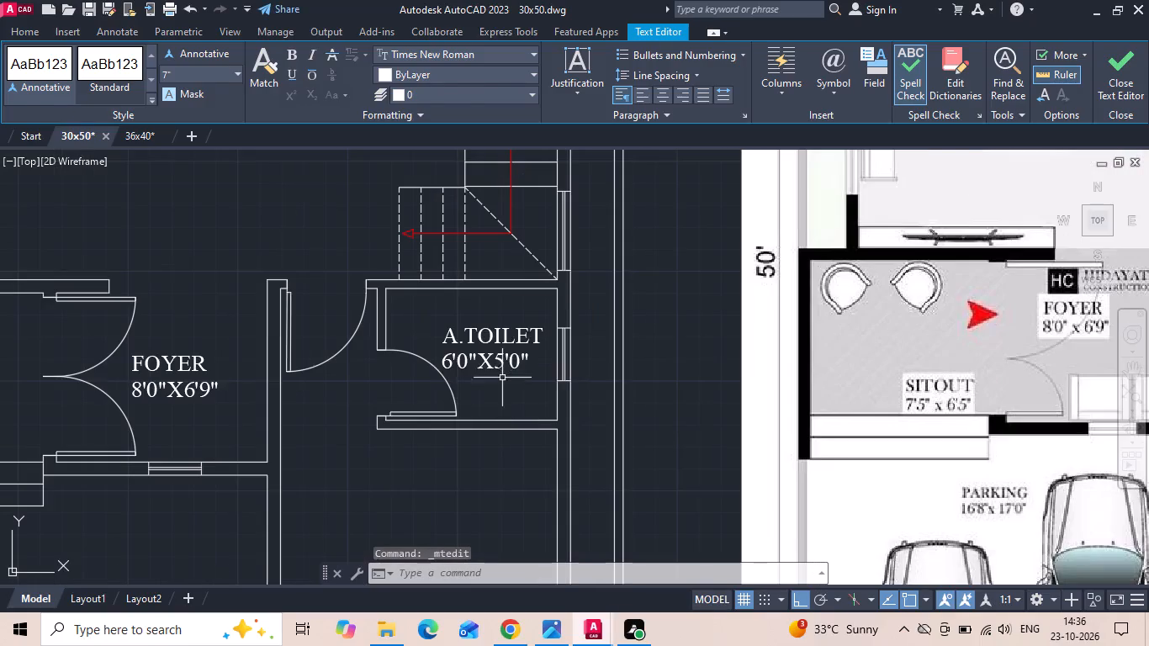
Move the A.TOILET label slightly right, away from the door swing.
{"action": "scroll", "coordinate": [501, 368], "scroll_direction": "up", "scroll_amount": 1}
{"action": "double_click", "coordinate": [501, 368]}
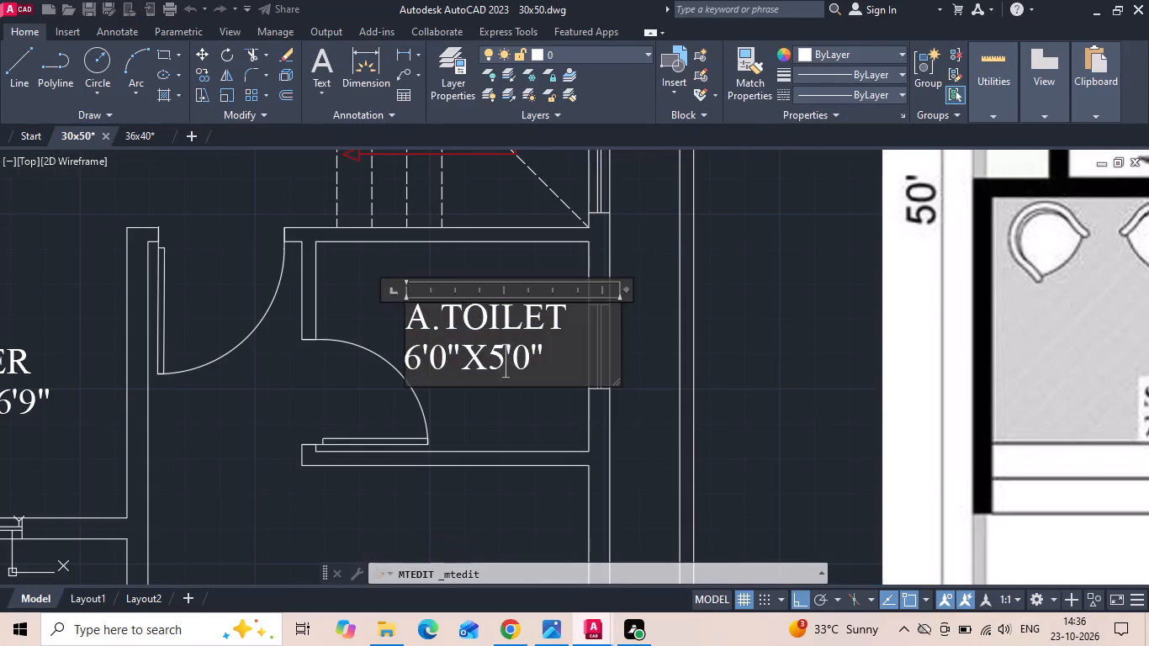
{"action": "key", "text": "Escape"}
{"action": "left_click_drag", "start_coordinate": [495, 404], "coordinate": [495, 389]}
{"action": "left_click", "coordinate": [482, 342]}
{"action": "right_click", "coordinate": [466, 318]}
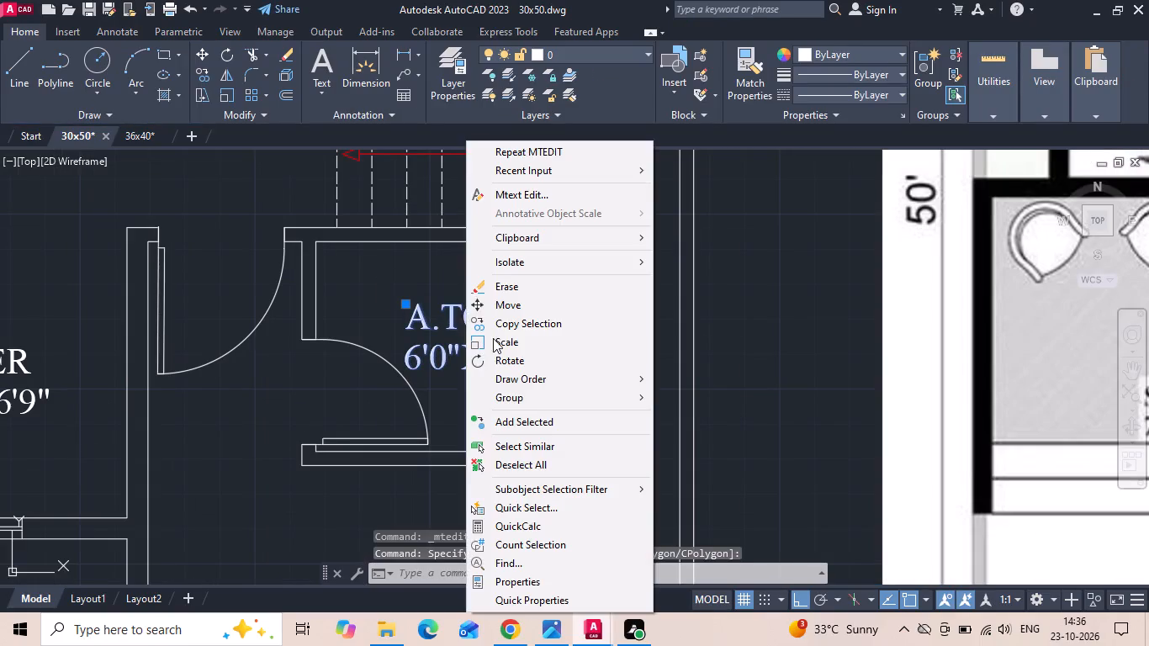
{"action": "left_click", "coordinate": [507, 304]}
{"action": "left_click", "coordinate": [495, 399]}
{"action": "left_click", "coordinate": [506, 396]}
Copy the A.TOILET label straight down into the bedroom below the toilet.
{"action": "left_click_drag", "start_coordinate": [493, 355], "coordinate": [483, 328]}
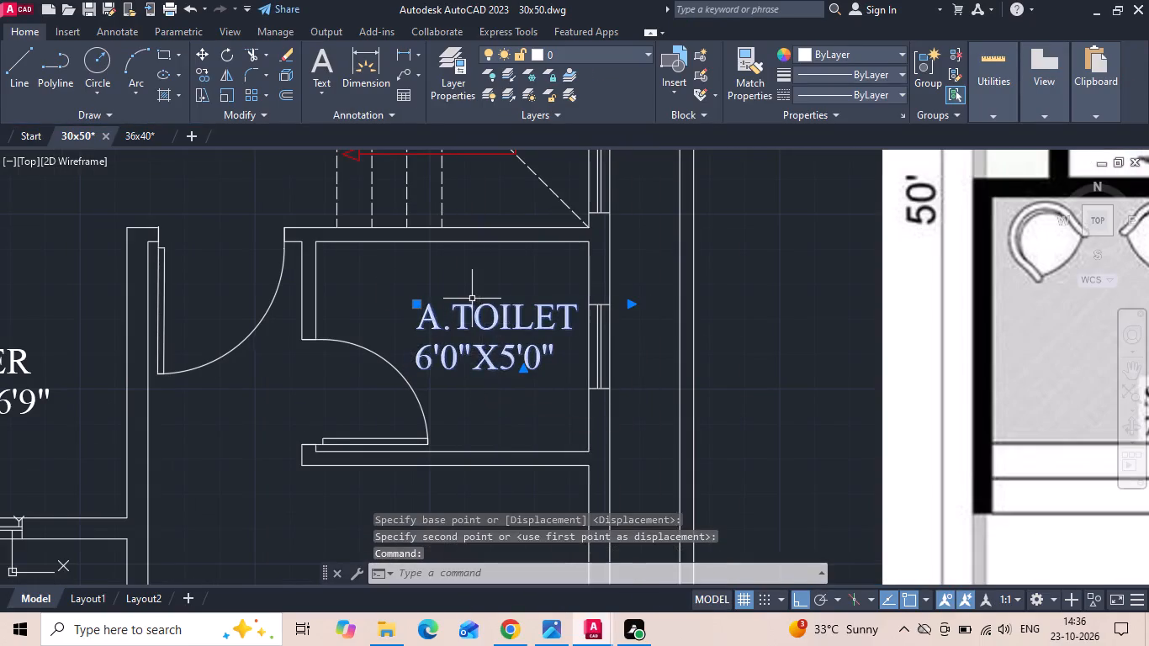
{"action": "right_click", "coordinate": [469, 297]}
{"action": "left_click", "coordinate": [503, 322]}
{"action": "scroll", "coordinate": [489, 276], "scroll_direction": "down", "scroll_amount": 2}
{"action": "left_click_drag", "start_coordinate": [484, 323], "coordinate": [484, 334]}
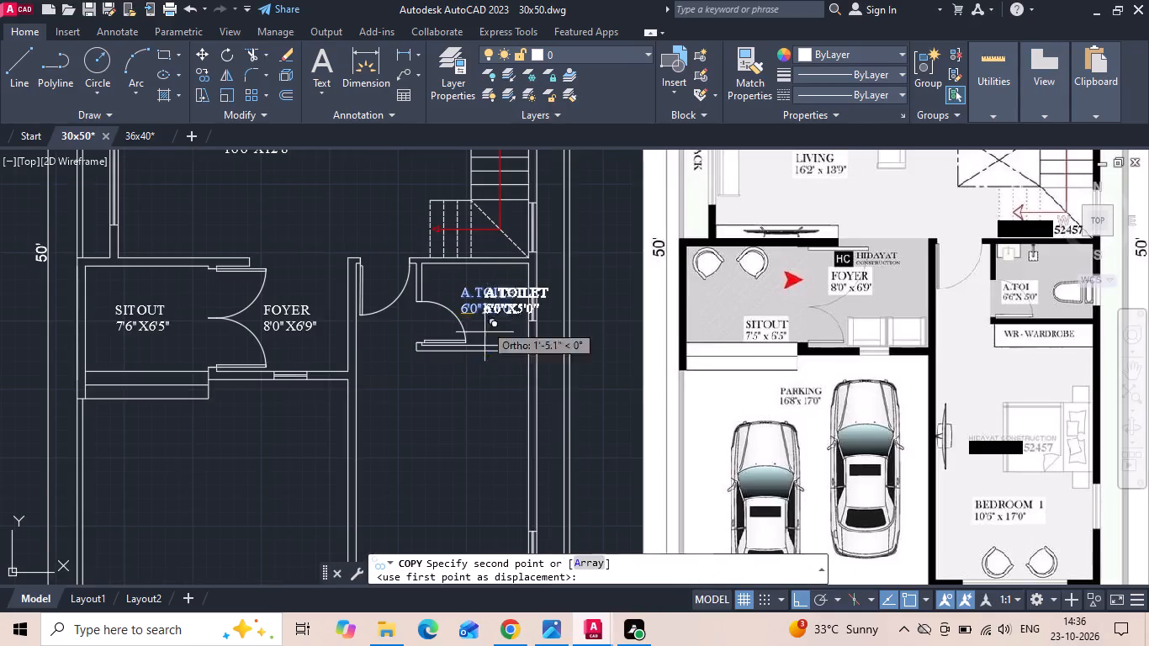
{"action": "middle_click_drag", "start_coordinate": [463, 407], "coordinate": [482, 294]}
{"action": "left_click", "coordinate": [463, 384]}
{"action": "key", "text": "Escape"}
Move the copied label horizontally left to centre it in the bedroom.
{"action": "left_click", "coordinate": [490, 368]}
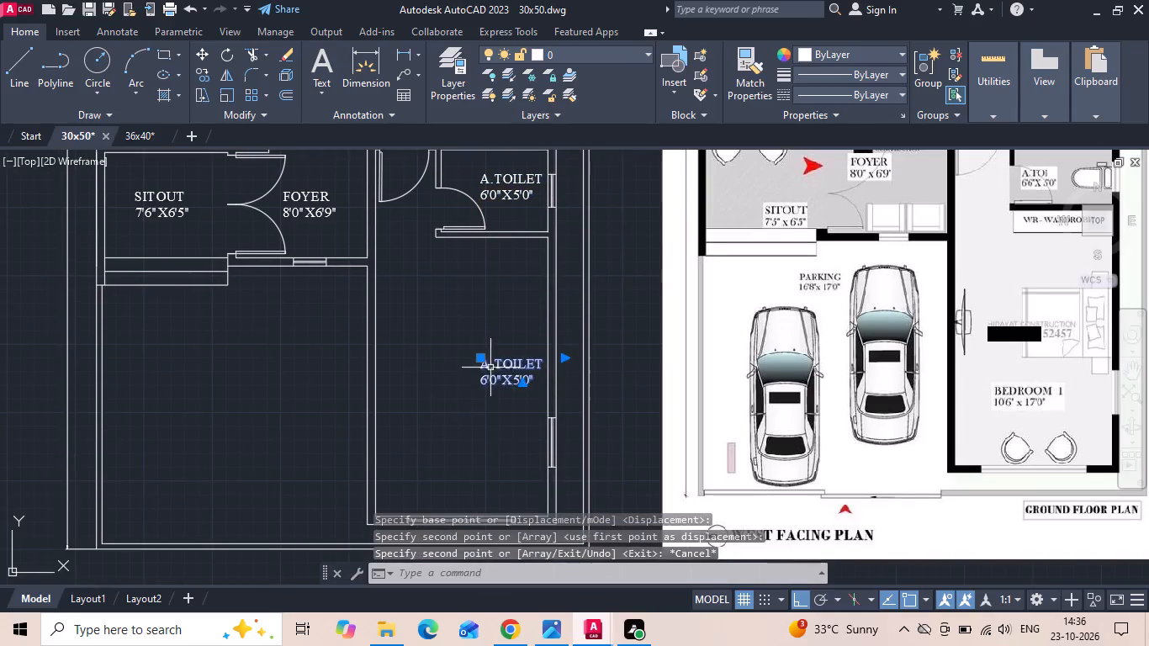
{"action": "right_click", "coordinate": [491, 367]}
{"action": "left_click", "coordinate": [552, 309]}
{"action": "left_click", "coordinate": [503, 429]}
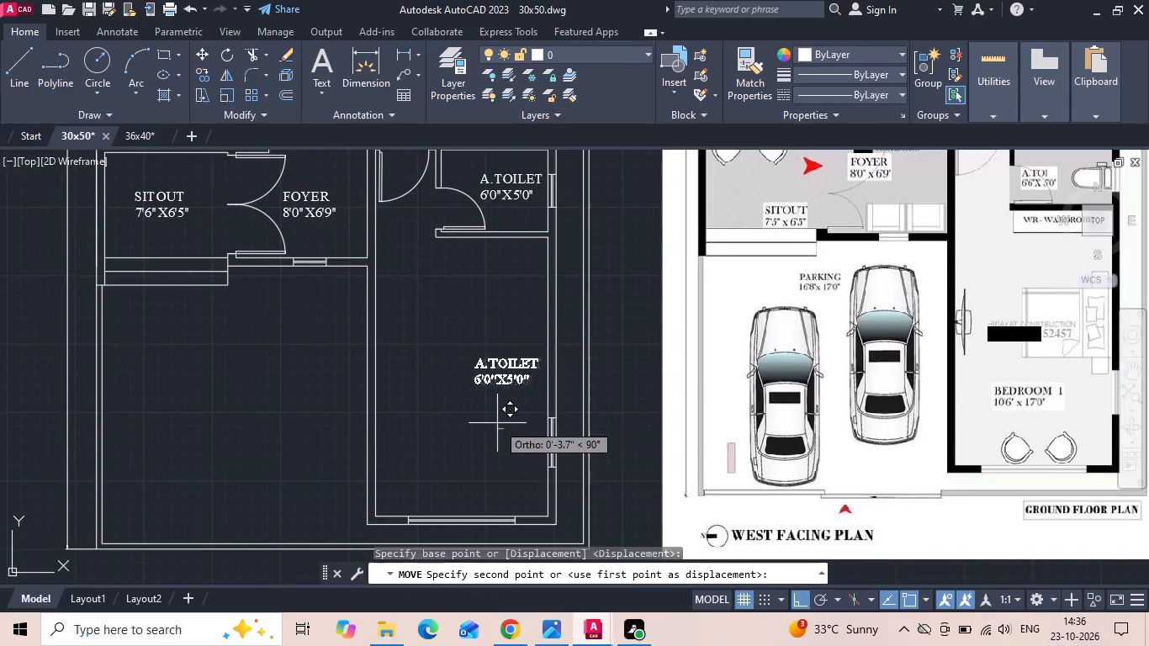
{"action": "left_click", "coordinate": [464, 416]}
Set the first dimension in the bedroom's copied label to 10'6".
{"action": "double_click", "coordinate": [472, 363]}
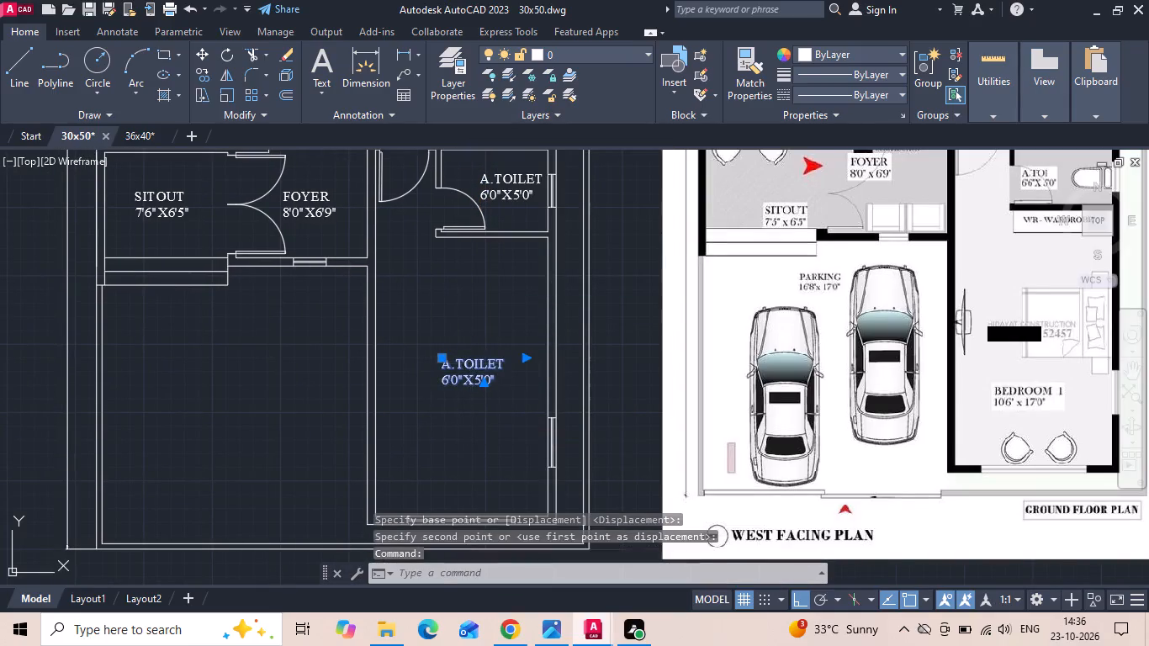
{"action": "scroll", "coordinate": [476, 363], "scroll_direction": "up", "scroll_amount": 1}
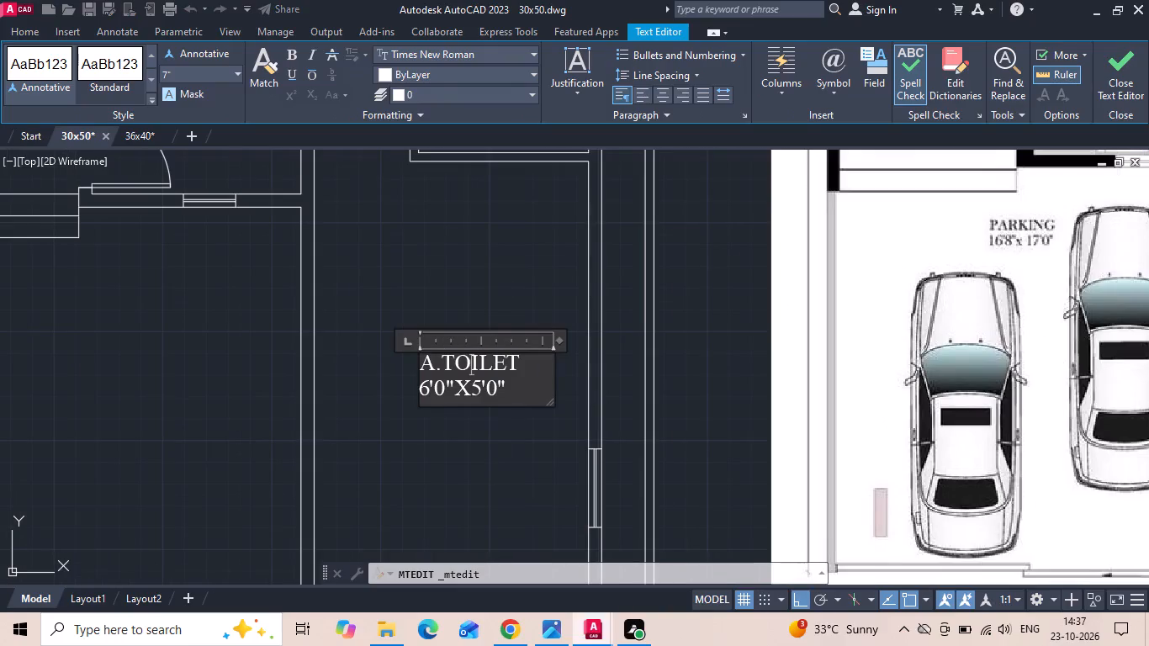
{"action": "left_click", "coordinate": [429, 390]}
{"action": "key", "text": "BackSpace"}
{"action": "key", "text": "1"}
{"action": "key", "text": "0"}
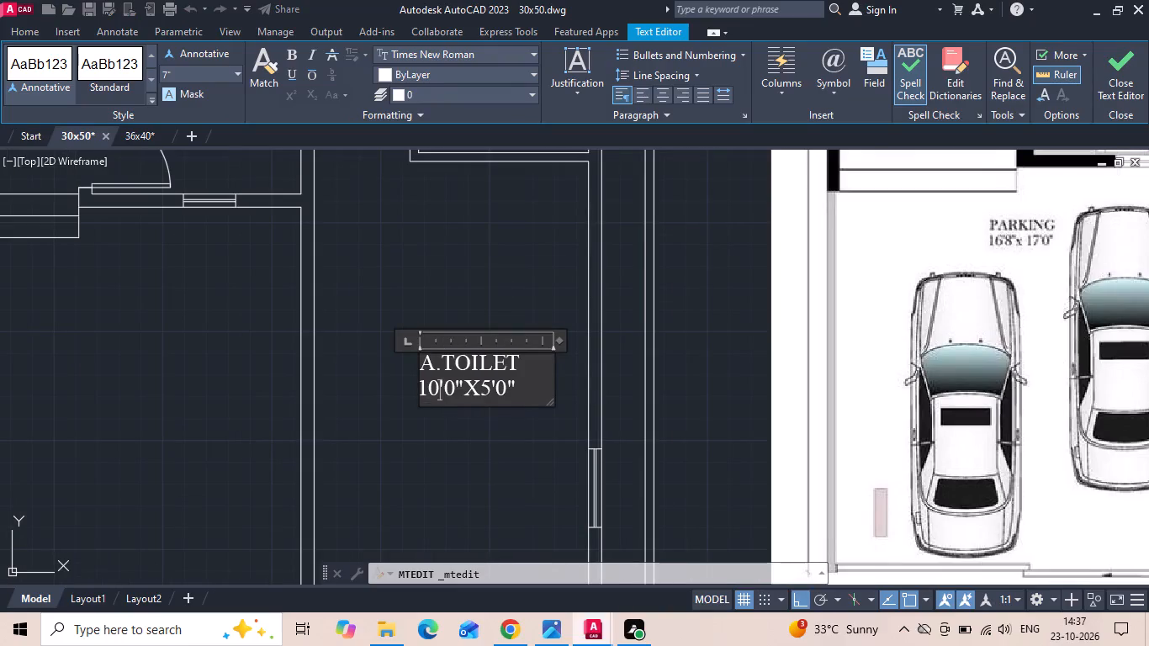
{"action": "left_click", "coordinate": [453, 396]}
{"action": "key", "text": "BackSpace"}
{"action": "key", "text": "6"}
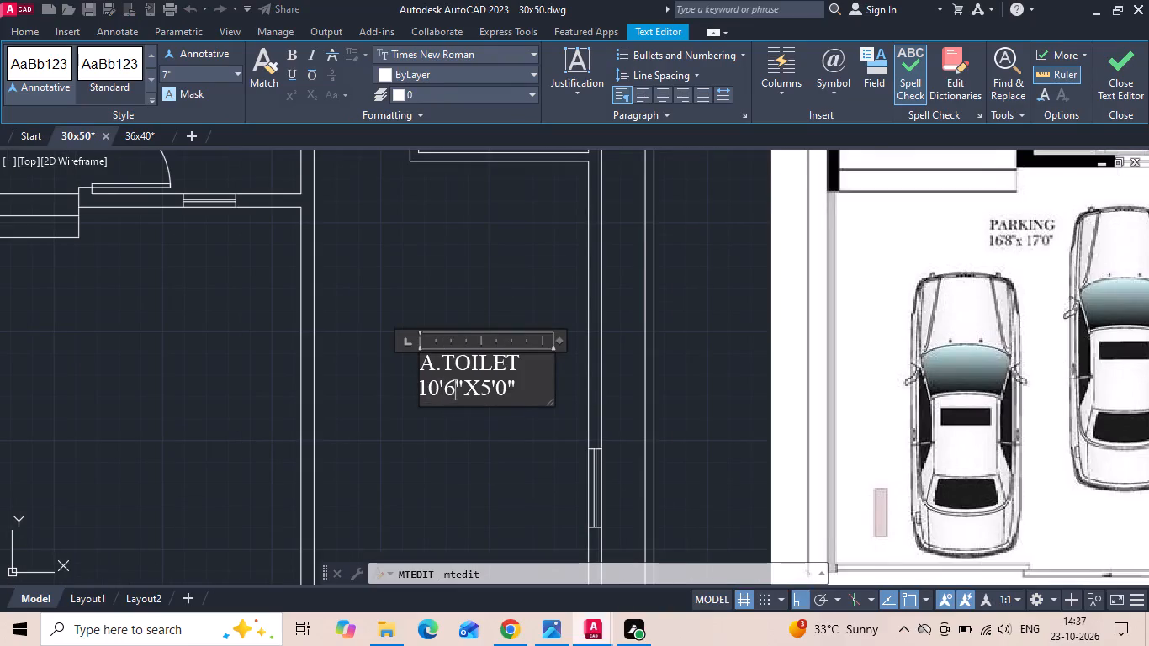
Set the second dimension in the bedroom's copied label to 17'0".
{"action": "left_click", "coordinate": [489, 392]}
{"action": "scroll", "coordinate": [421, 382], "scroll_direction": "down", "scroll_amount": 1}
{"action": "key", "text": "BackSpace"}
{"action": "key", "text": "1"}
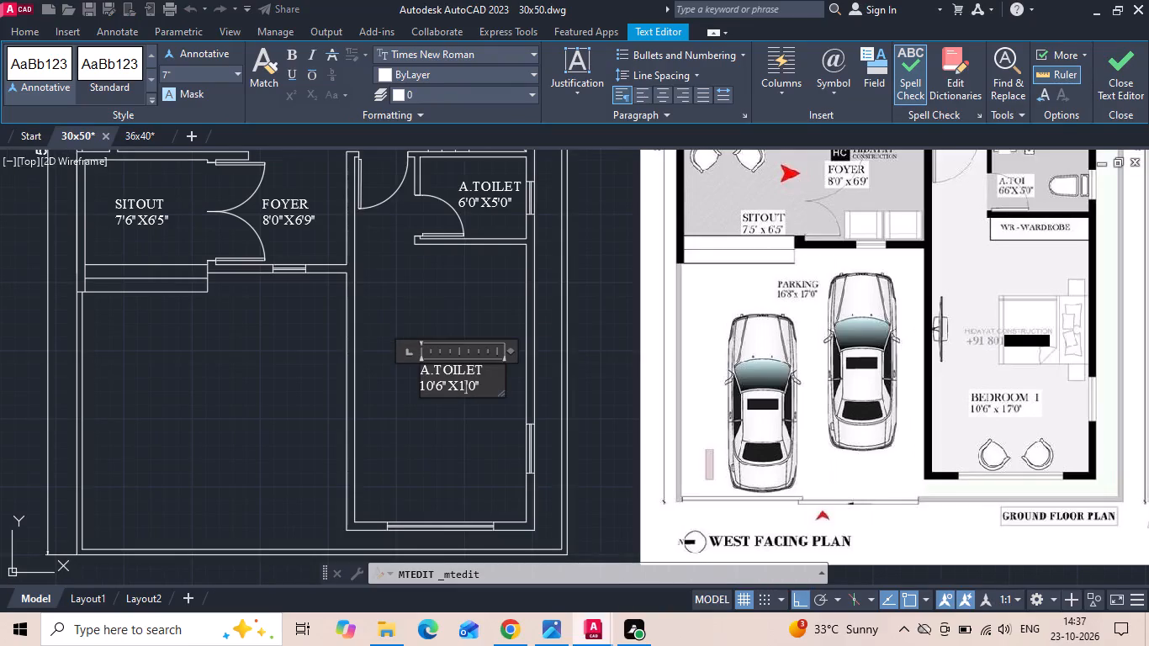
{"action": "key", "text": "7"}
Replace the name A.TOILET in the bedroom's label with BEDROOM, keeping the size on the line below.
{"action": "scroll", "coordinate": [425, 378], "scroll_direction": "up", "scroll_amount": 2}
{"action": "left_click_drag", "start_coordinate": [576, 368], "coordinate": [396, 366]}
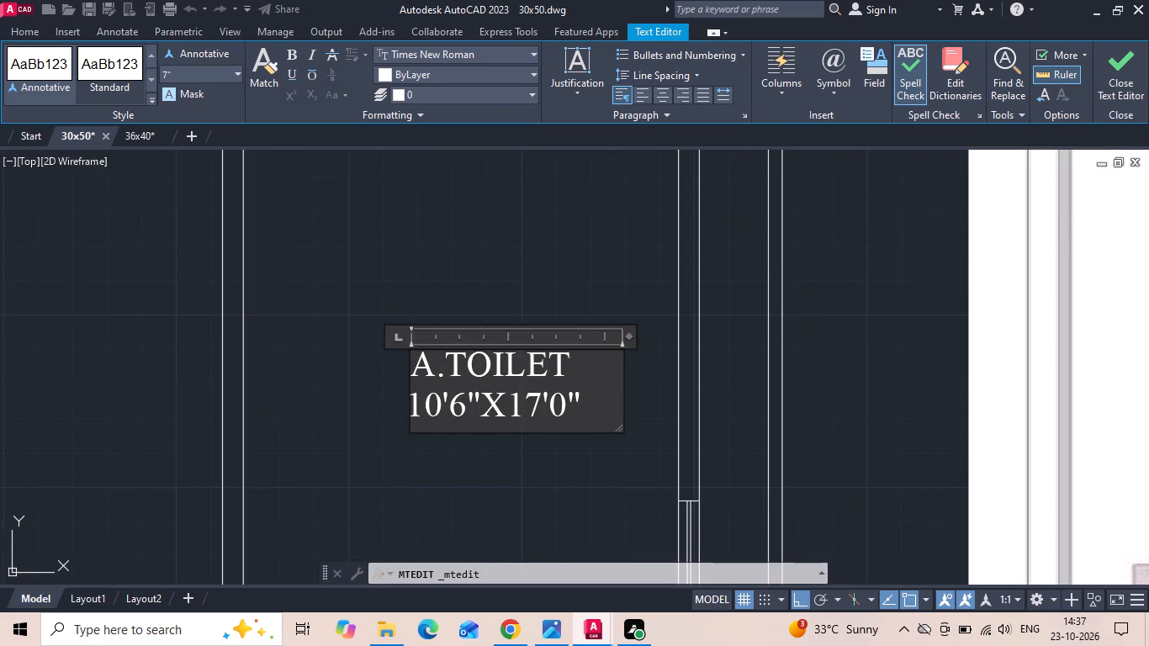
{"action": "left_click_drag", "start_coordinate": [396, 366], "coordinate": [350, 366]}
{"action": "left_click", "coordinate": [329, 366]}
{"action": "key", "text": "BackSpace"}
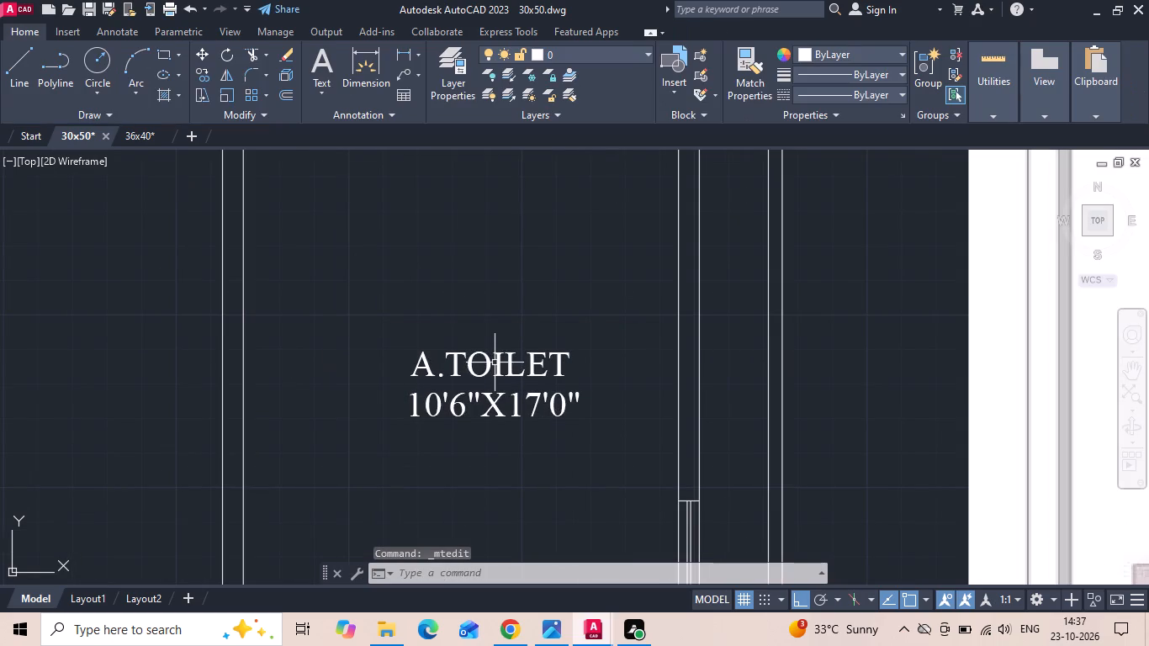
{"action": "double_click", "coordinate": [496, 357]}
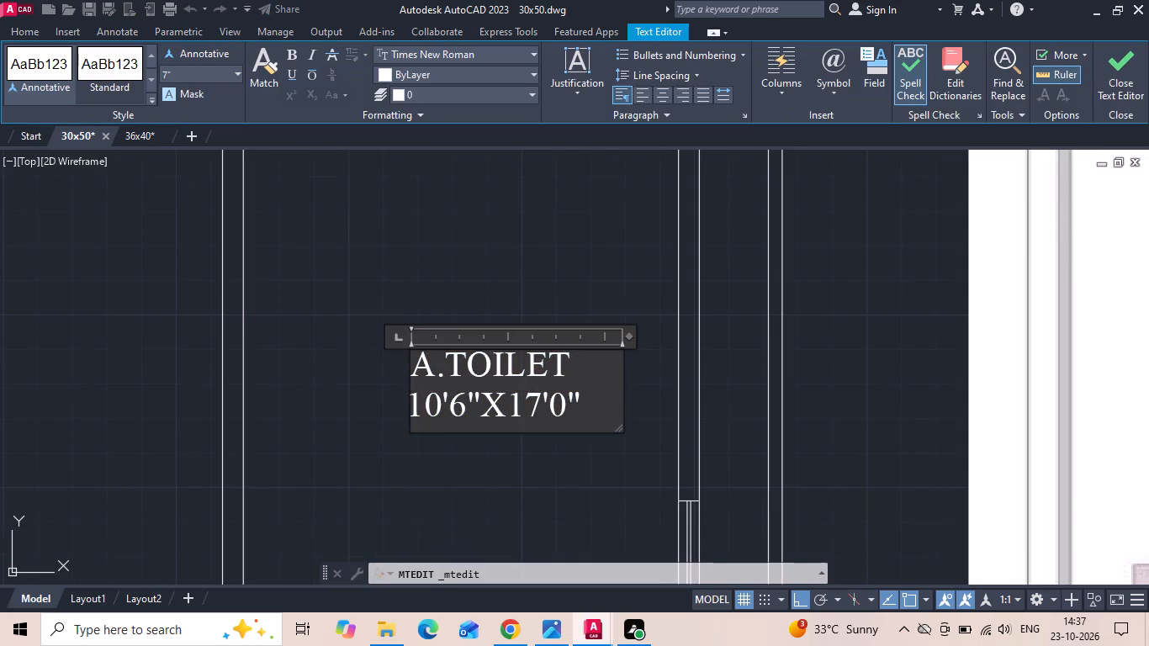
{"action": "left_click_drag", "start_coordinate": [576, 367], "coordinate": [402, 355]}
{"action": "key", "text": "BackSpace"}
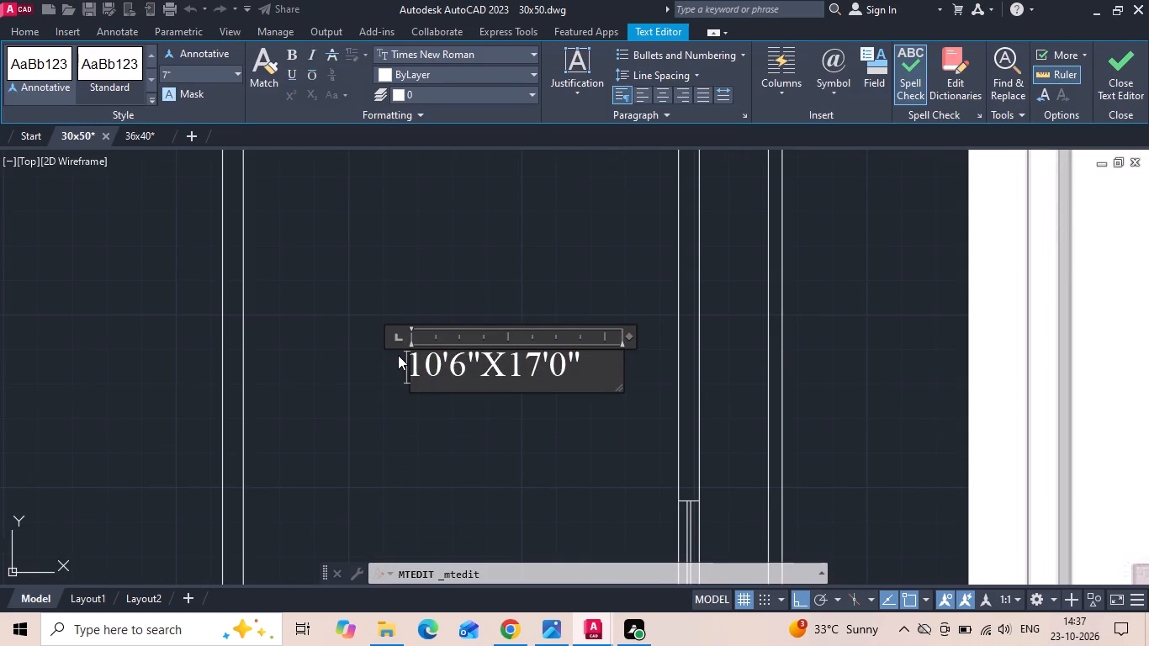
{"action": "type", "text": "BEDROOM"}
{"action": "key", "text": "Return"}
{"action": "scroll", "coordinate": [495, 273], "scroll_direction": "down", "scroll_amount": 2}
{"action": "left_click", "coordinate": [504, 256]}
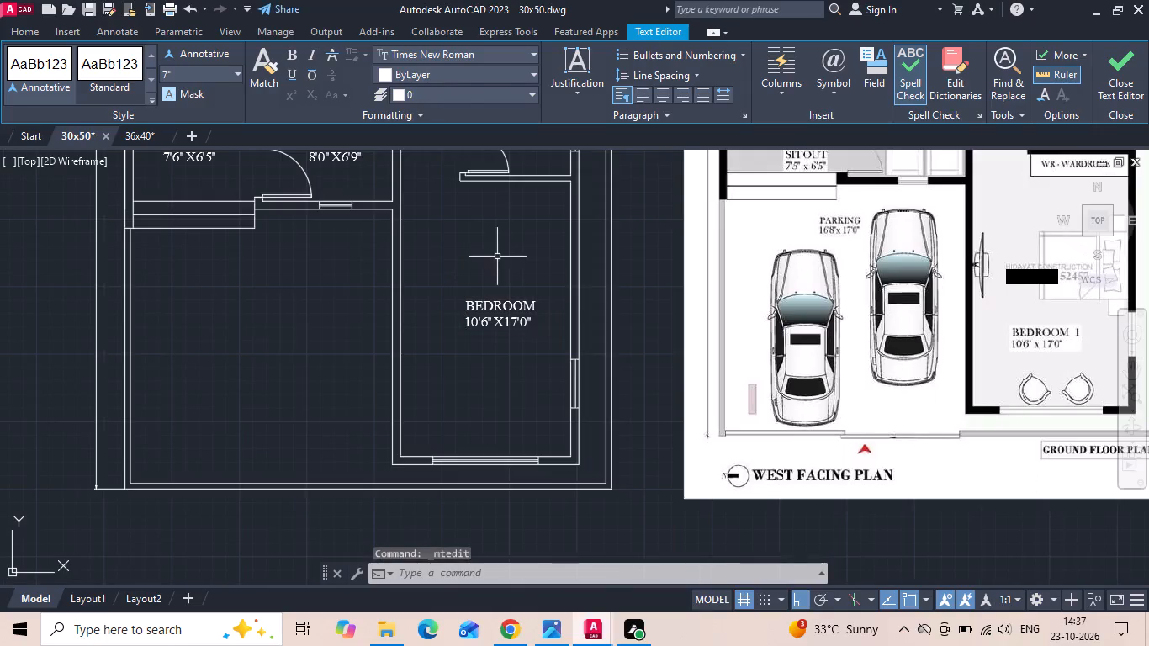
Move the BEDROOM label slightly left to centre it between the bedroom walls.
{"action": "left_click", "coordinate": [515, 306]}
{"action": "right_click", "coordinate": [513, 309]}
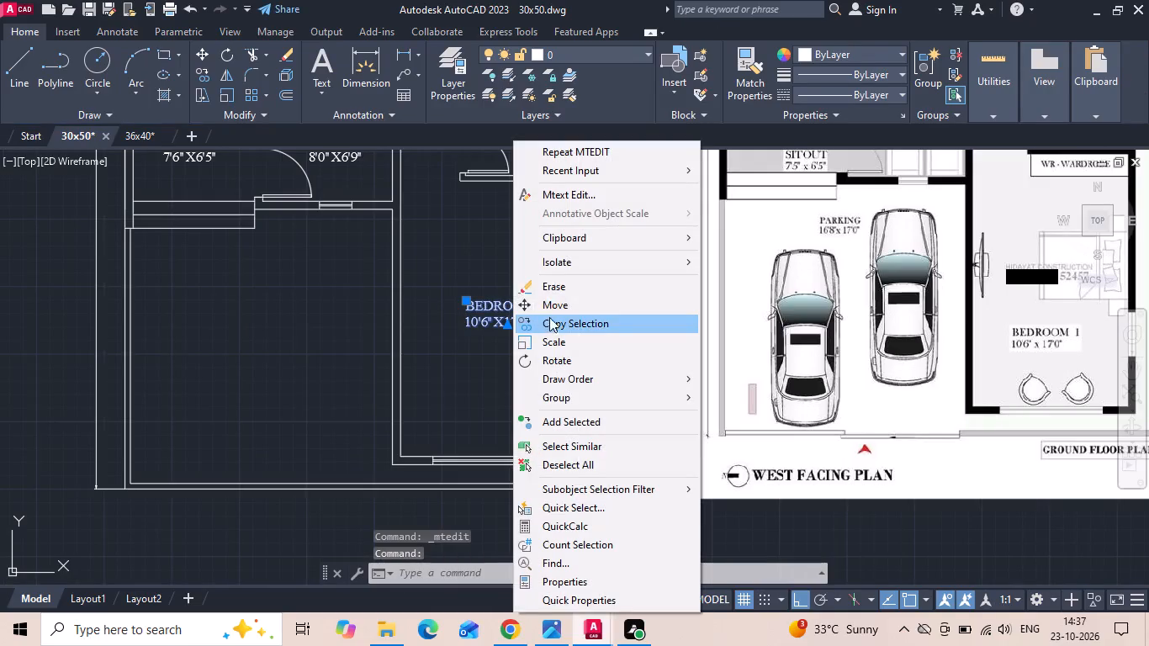
{"action": "left_click", "coordinate": [553, 309]}
{"action": "left_click", "coordinate": [491, 405]}
{"action": "left_click", "coordinate": [484, 401]}
{"action": "left_click", "coordinate": [484, 320]}
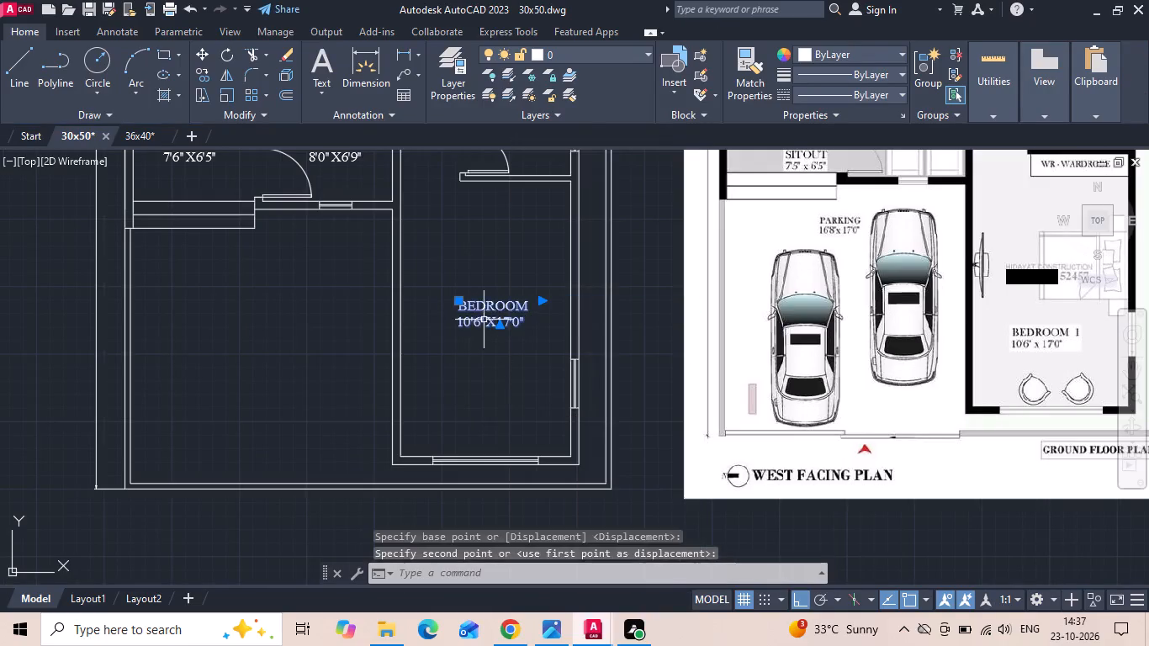
Copy the BEDROOM label horizontally left into the open parking area.
{"action": "right_click", "coordinate": [485, 291]}
{"action": "left_click", "coordinate": [522, 321]}
{"action": "left_click_drag", "start_coordinate": [512, 326], "coordinate": [444, 334]}
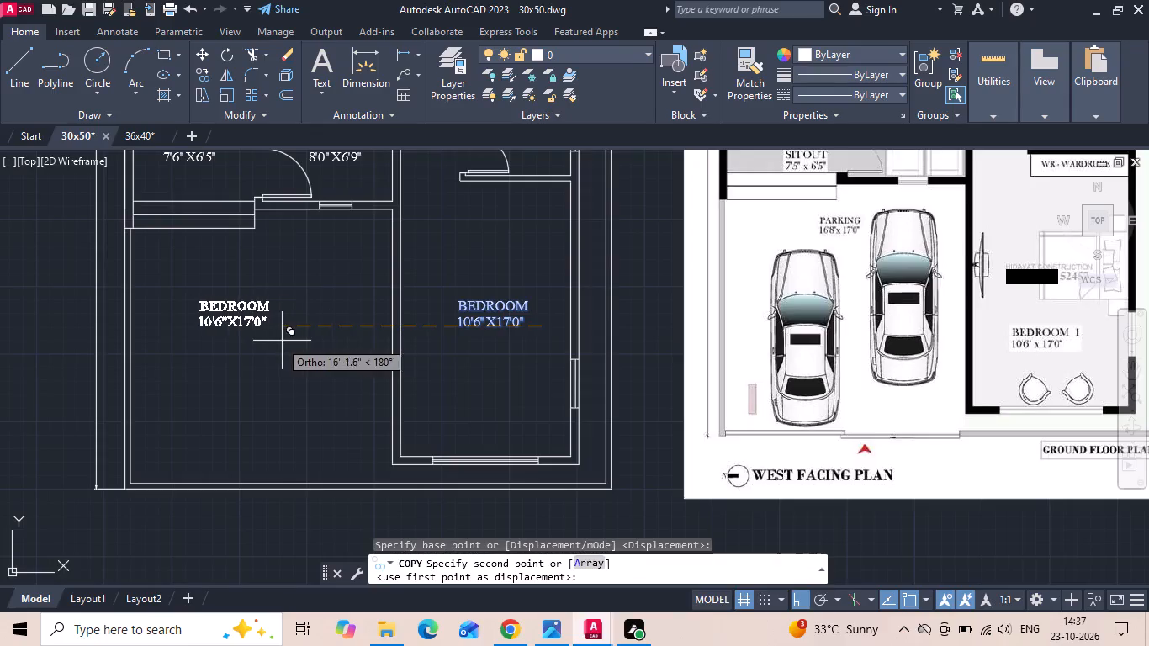
{"action": "left_click", "coordinate": [332, 345]}
{"action": "key", "text": "Escape"}
Replace the name in the copied label in the parking area with PARKING.
{"action": "double_click", "coordinate": [312, 304]}
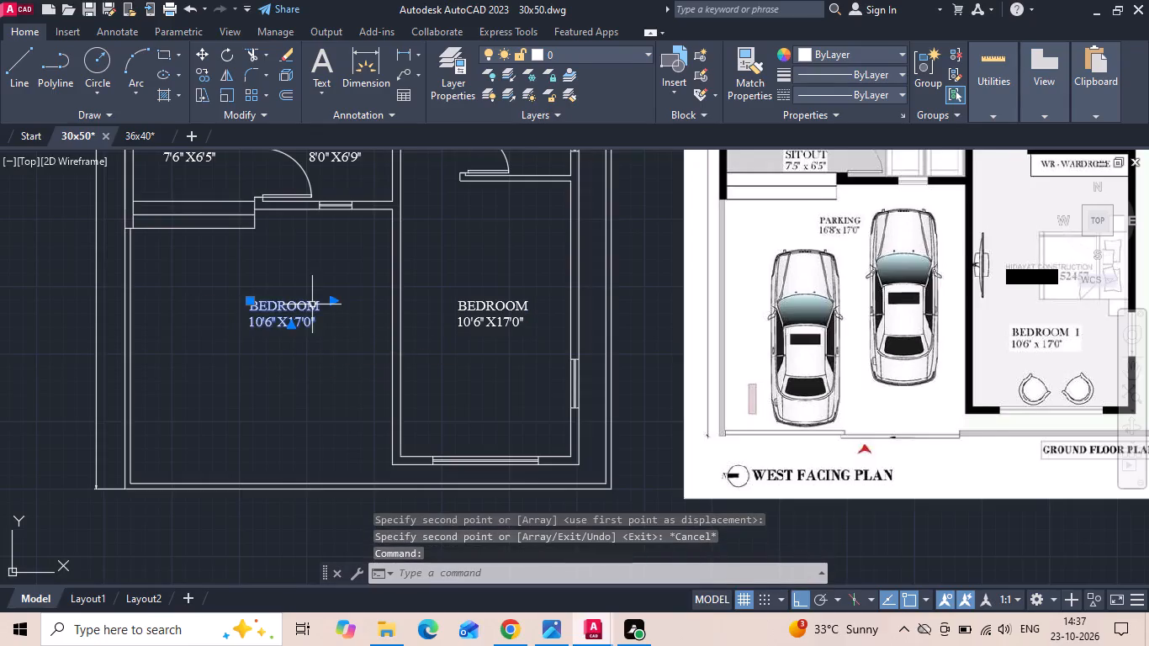
{"action": "middle_click_drag", "start_coordinate": [313, 304], "coordinate": [545, 304]}
{"action": "scroll", "coordinate": [524, 304], "scroll_direction": "up", "scroll_amount": 1}
{"action": "left_click_drag", "start_coordinate": [569, 315], "coordinate": [394, 312]}
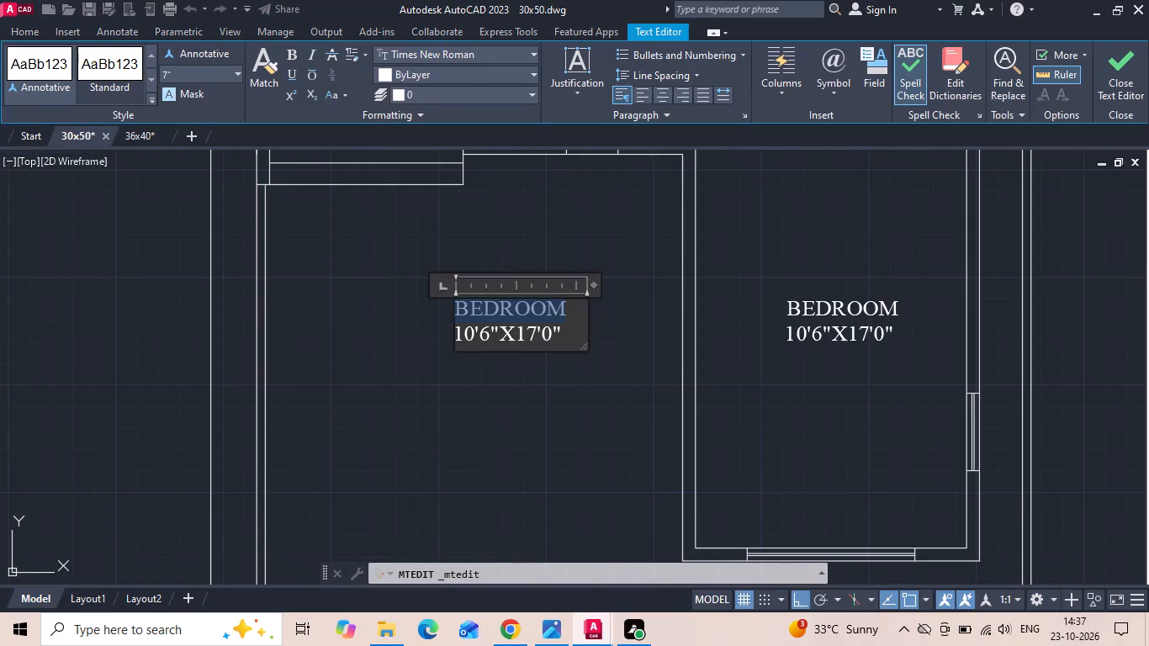
{"action": "left_click_drag", "start_coordinate": [394, 312], "coordinate": [393, 312]}
{"action": "key", "text": "BackSpace"}
{"action": "type", "text": "PA"}
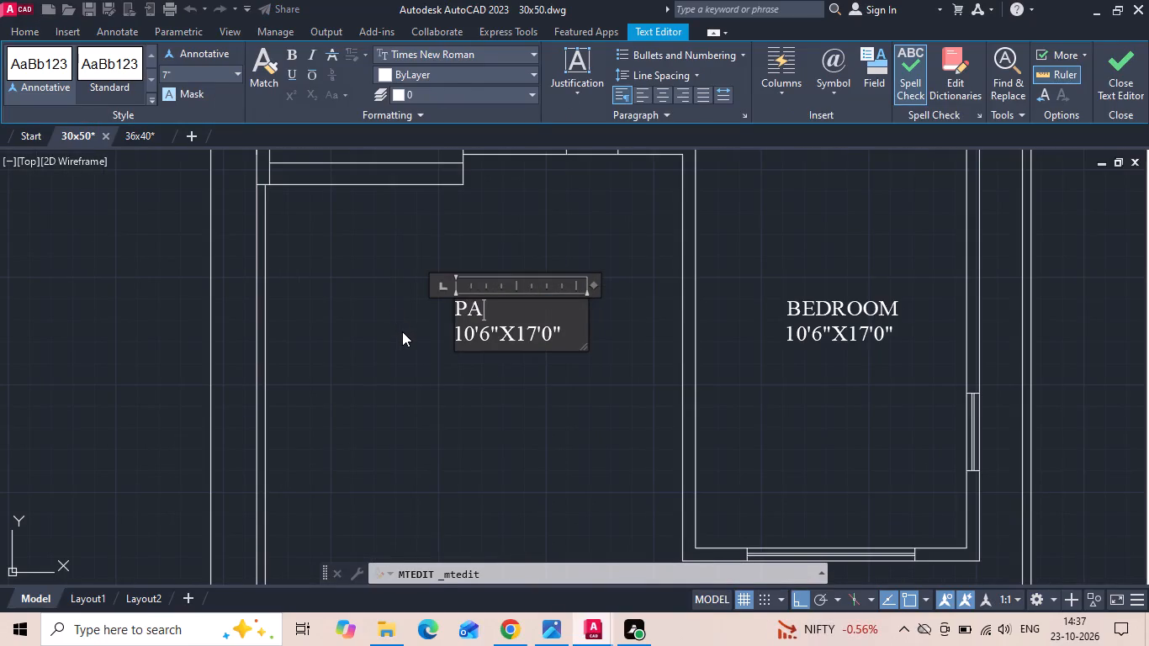
{"action": "type", "text": "RKING"}
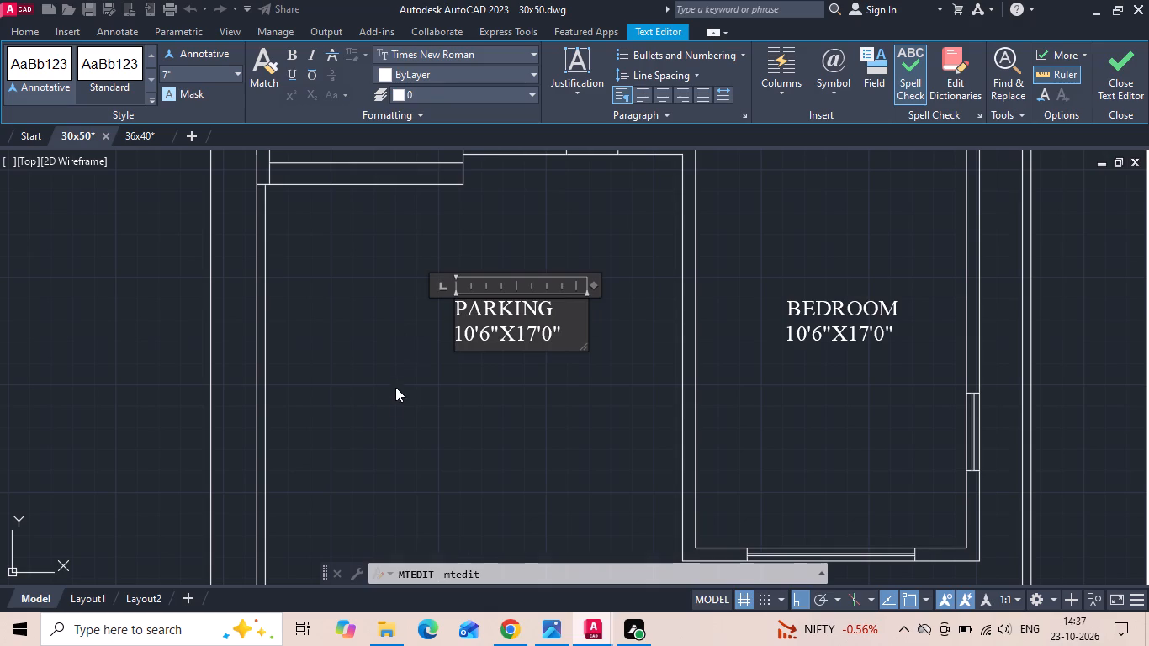
{"action": "left_click", "coordinate": [394, 398]}
{"action": "scroll", "coordinate": [535, 327], "scroll_direction": "down", "scroll_amount": 1}
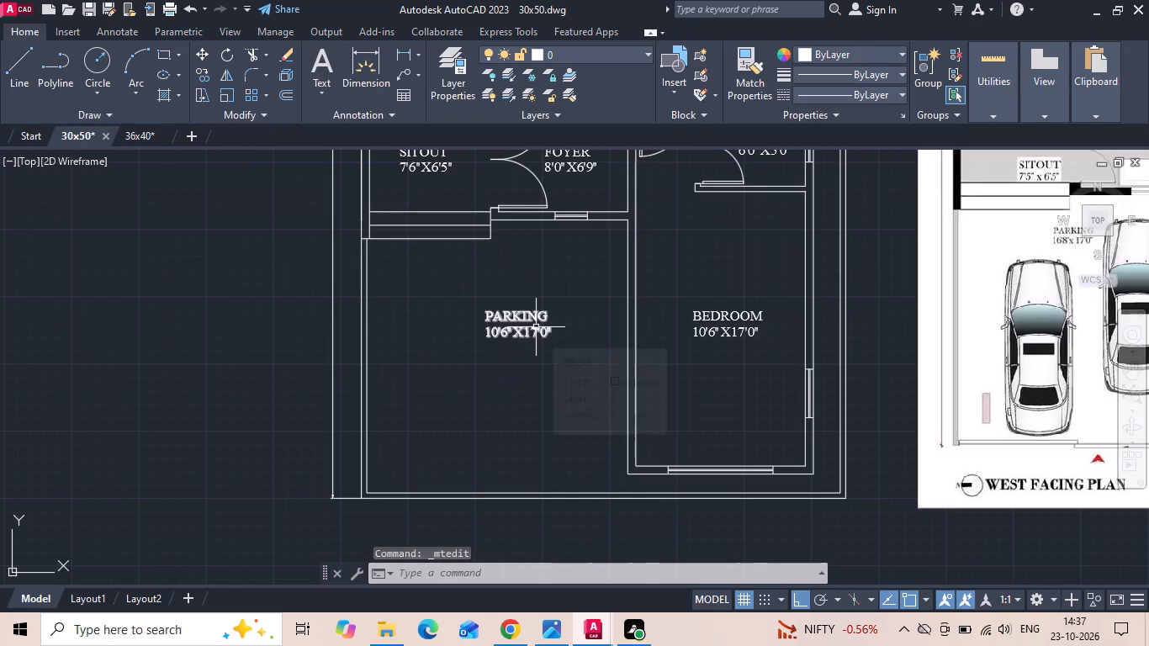
Measure the parking area's depth from the sitout steps to the plot boundary, and its width across to the bedroom wall.
{"action": "left_click", "coordinate": [407, 53]}
{"action": "left_click", "coordinate": [447, 241]}
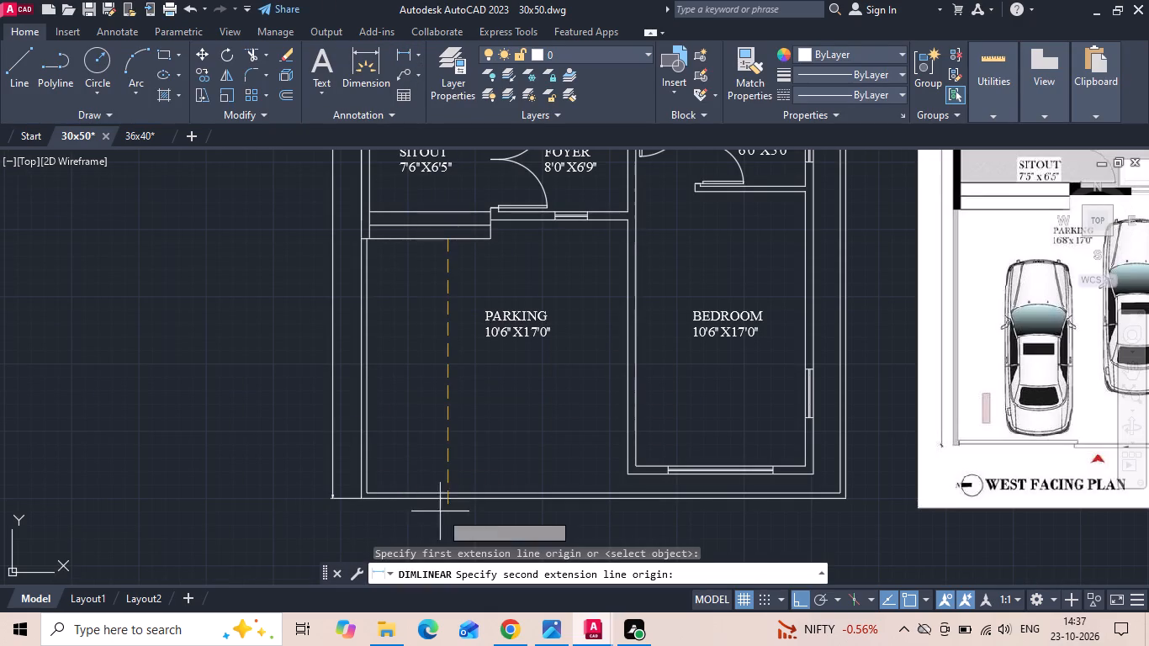
{"action": "left_click", "coordinate": [448, 498]}
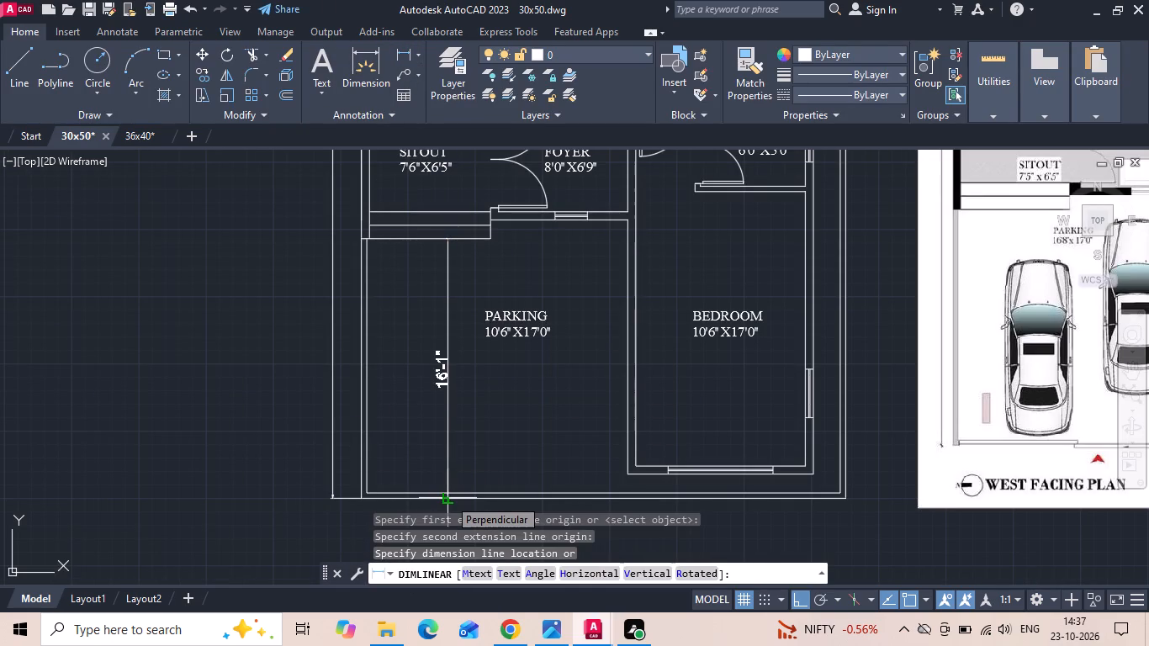
{"action": "key", "text": "Escape"}
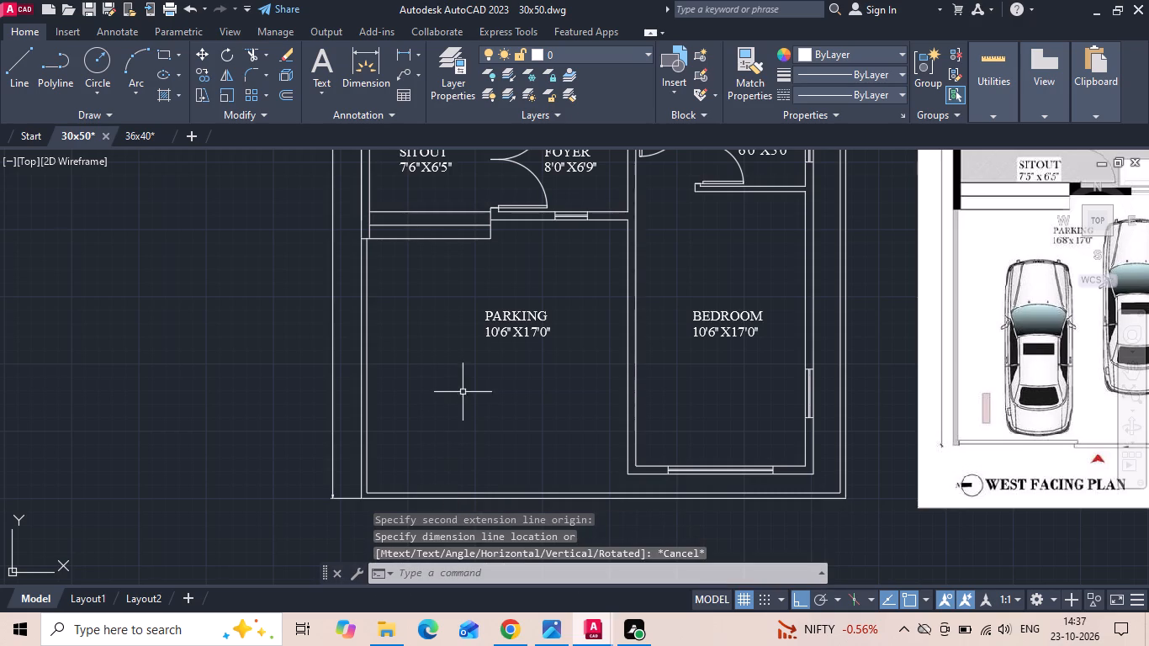
{"action": "key", "text": "space"}
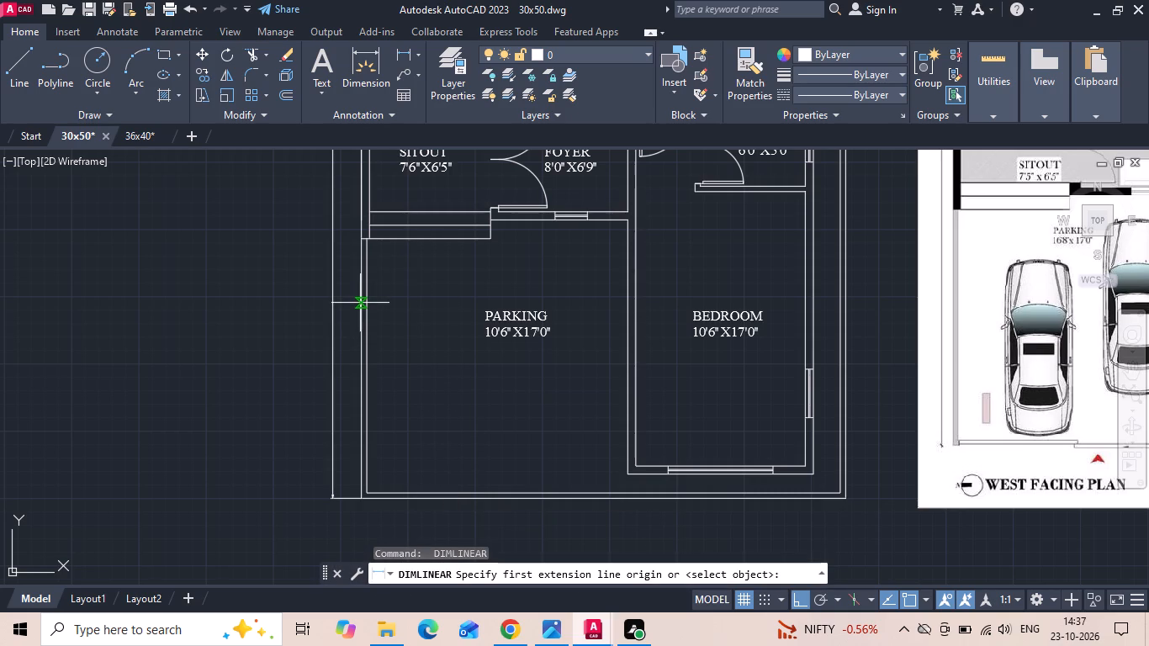
{"action": "left_click", "coordinate": [360, 303]}
{"action": "left_click", "coordinate": [630, 297]}
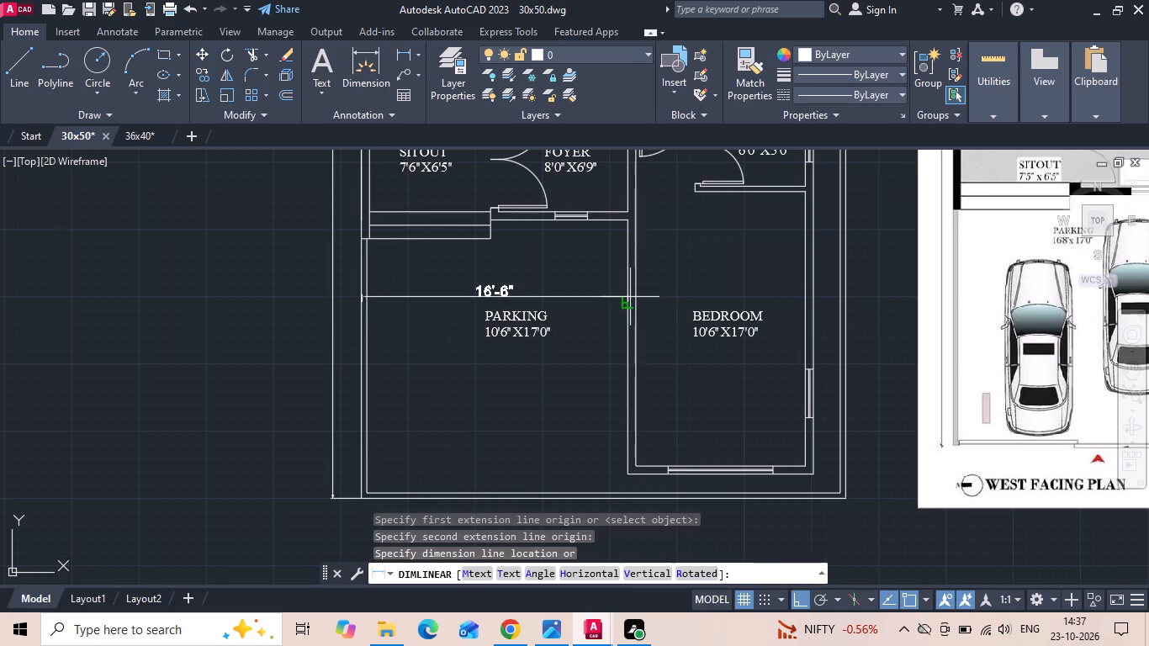
{"action": "scroll", "coordinate": [572, 299], "scroll_direction": "up", "scroll_amount": 1}
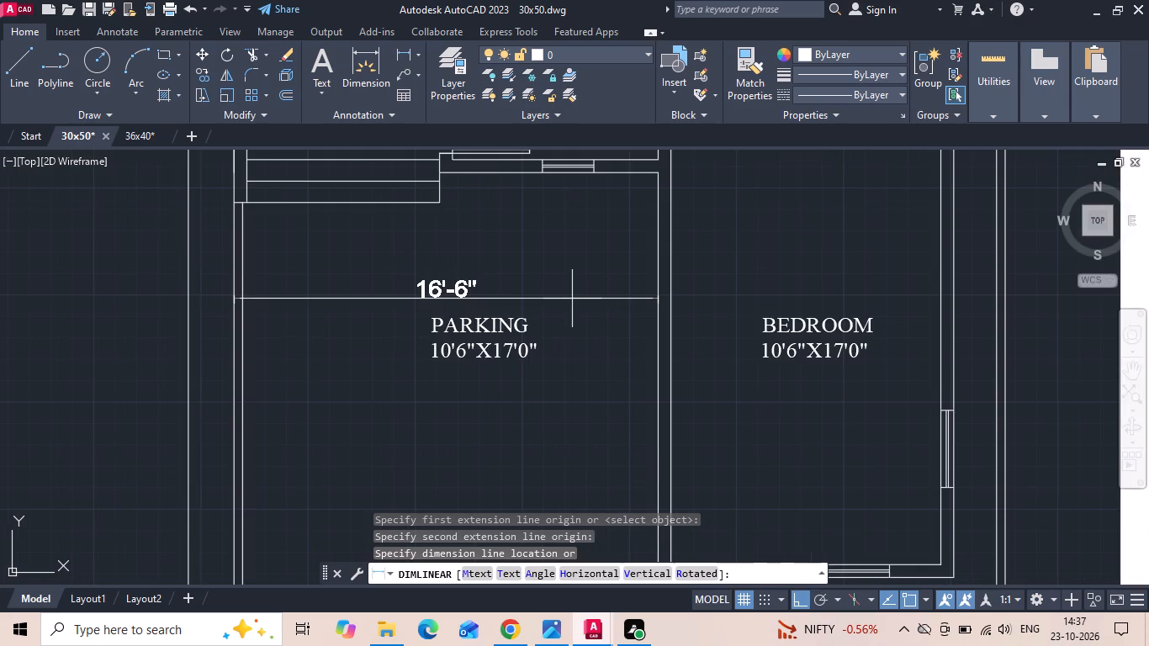
{"action": "key", "text": "Escape"}
Set the first dimension in the PARKING label to 16'6".
{"action": "scroll", "coordinate": [433, 349], "scroll_direction": "up", "scroll_amount": 2}
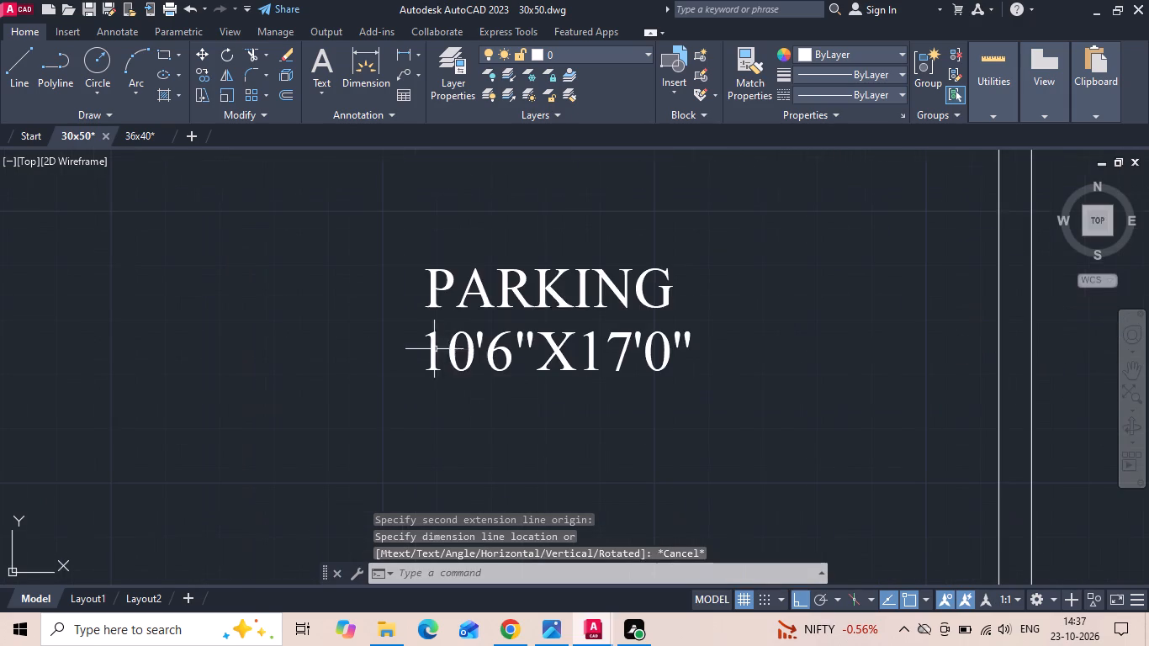
{"action": "double_click", "coordinate": [476, 355]}
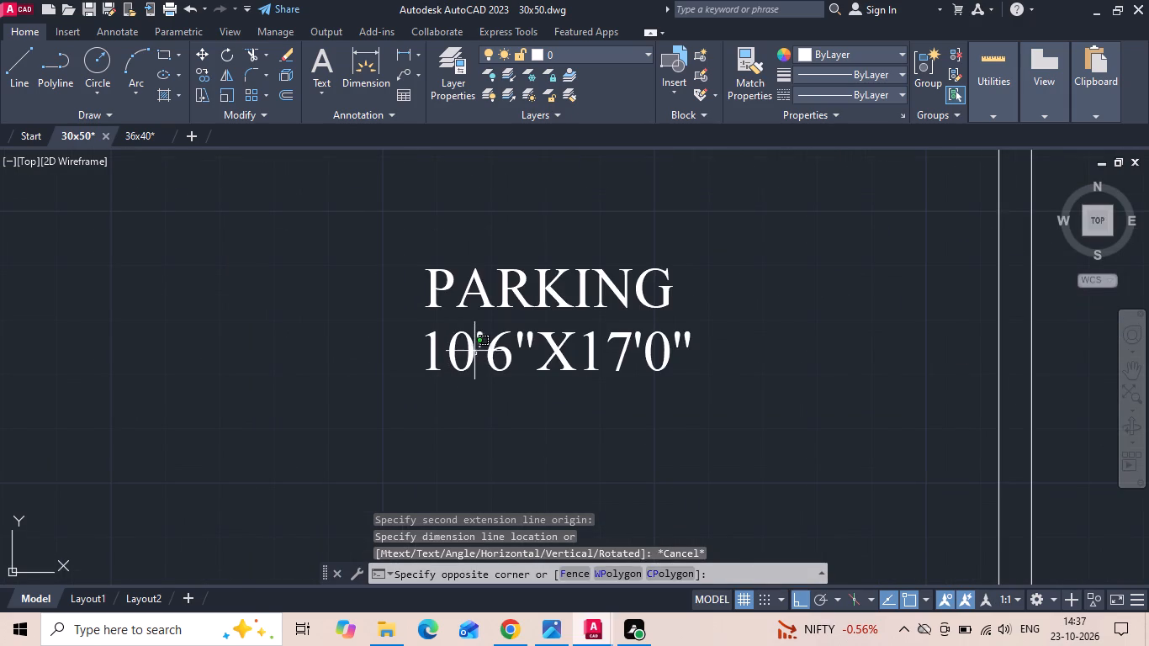
{"action": "left_click", "coordinate": [474, 349]}
{"action": "double_click", "coordinate": [473, 351]}
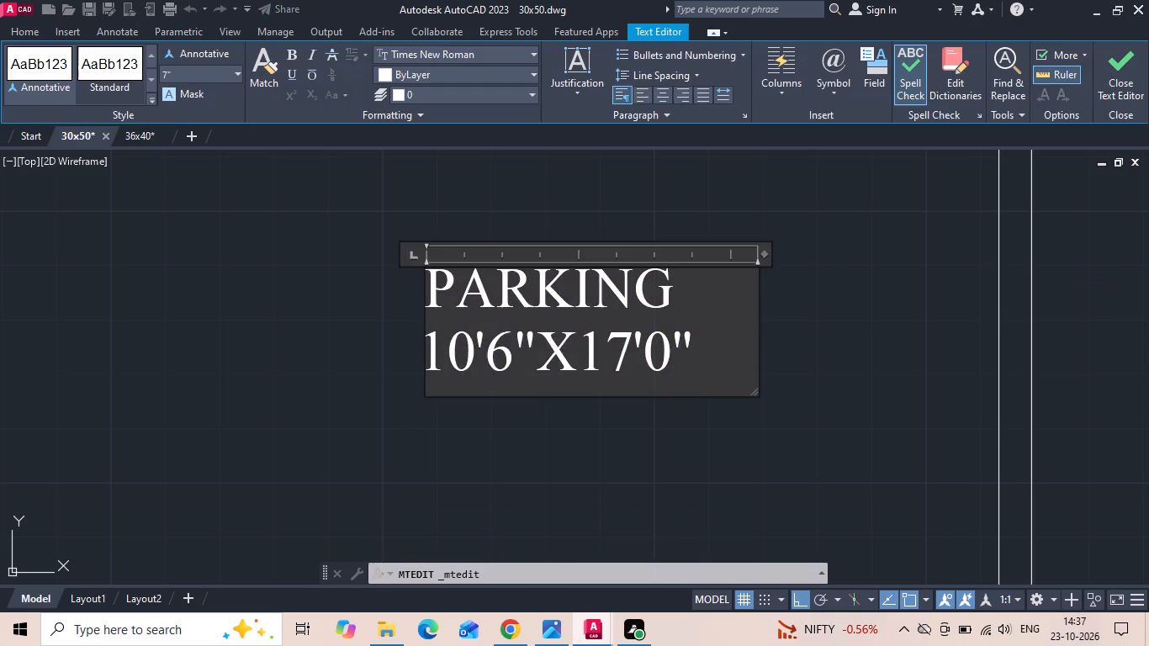
{"action": "key", "text": "BackSpace"}
{"action": "key", "text": "6"}
{"action": "scroll", "coordinate": [473, 351], "scroll_direction": "down", "scroll_amount": 2}
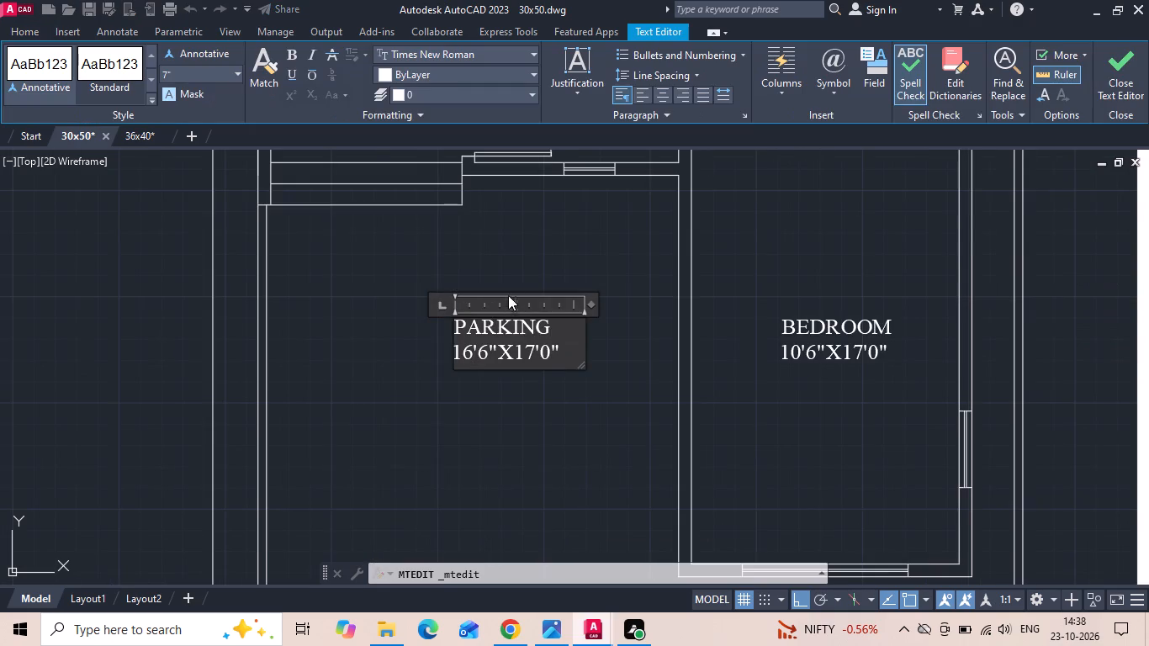
{"action": "left_click", "coordinate": [509, 265]}
Measure the parking area's depth again from the lower edge of the sitout steps to the front boundary line.
{"action": "left_click", "coordinate": [402, 53]}
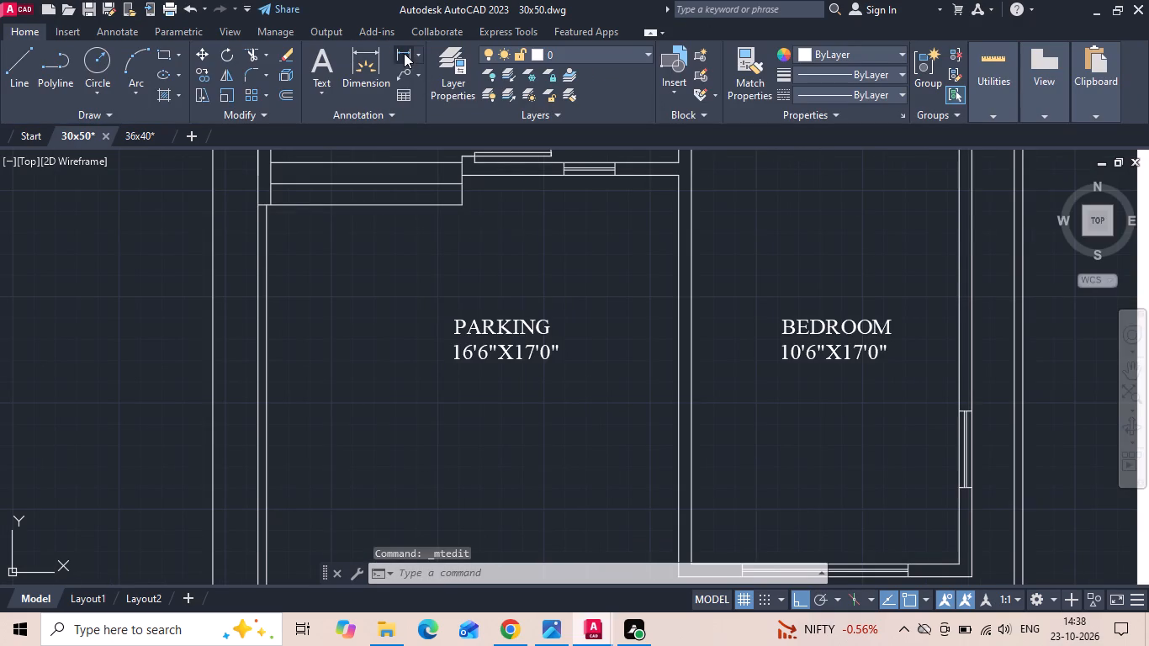
{"action": "left_click", "coordinate": [266, 256]}
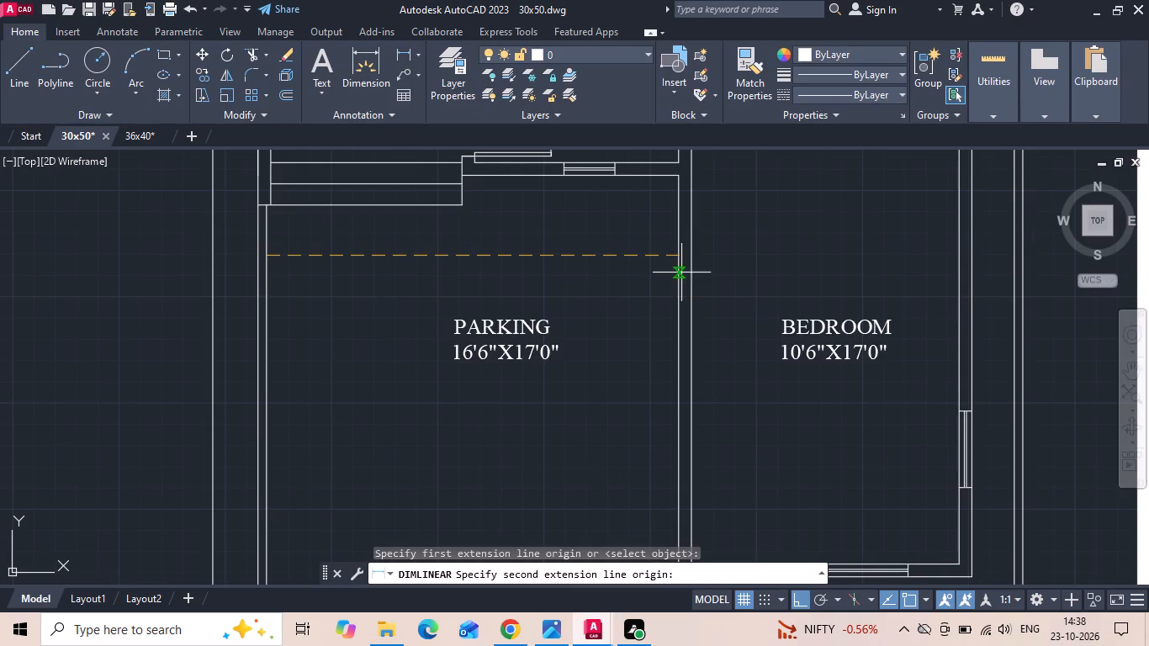
{"action": "key", "text": "Escape"}
{"action": "key", "text": "space"}
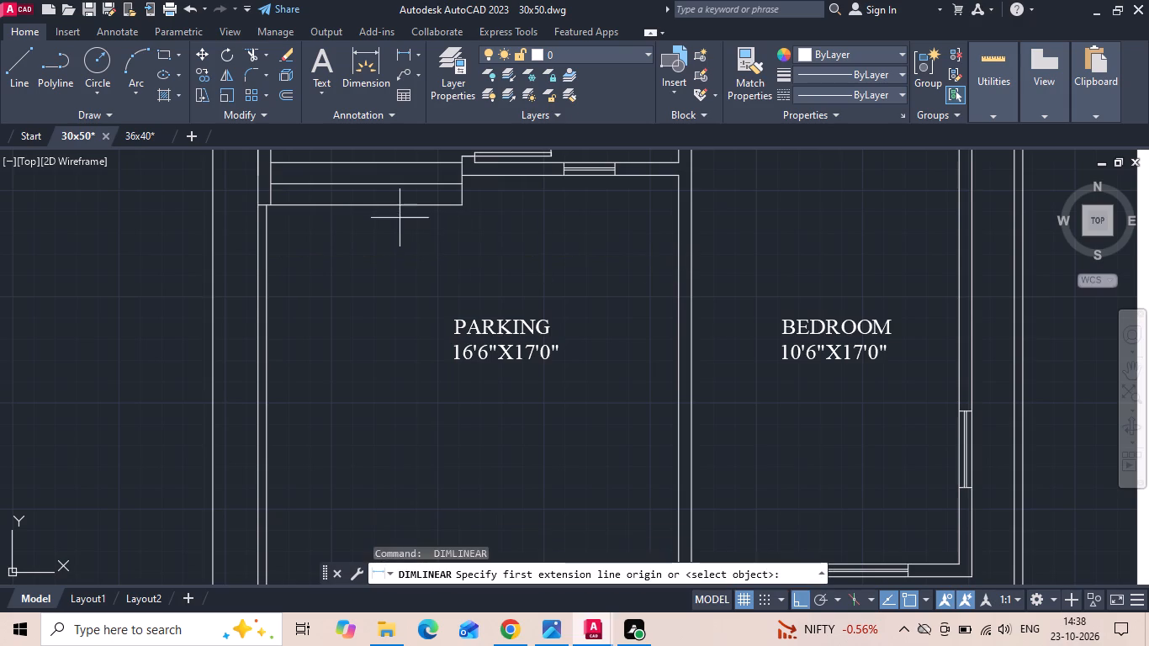
{"action": "left_click", "coordinate": [399, 209]}
{"action": "middle_click_drag", "start_coordinate": [398, 333], "coordinate": [425, 186]}
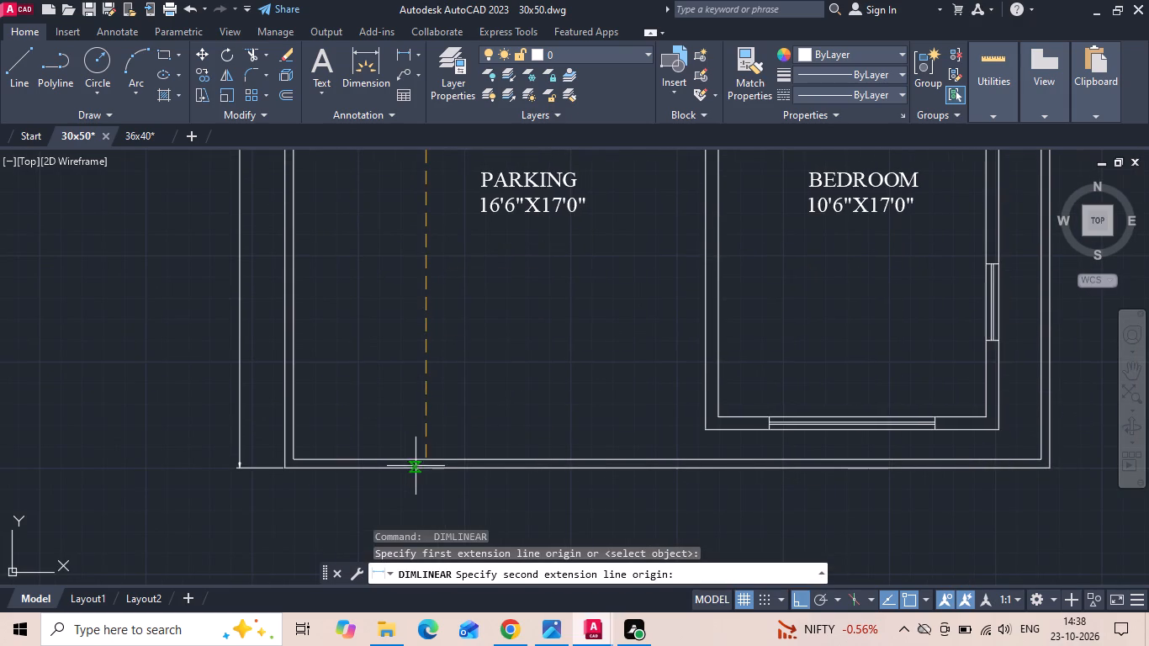
{"action": "left_click", "coordinate": [432, 464]}
{"action": "key", "text": "Escape"}
Set the second dimension in the PARKING label to 16'1".
{"action": "scroll", "coordinate": [559, 183], "scroll_direction": "up", "scroll_amount": 1}
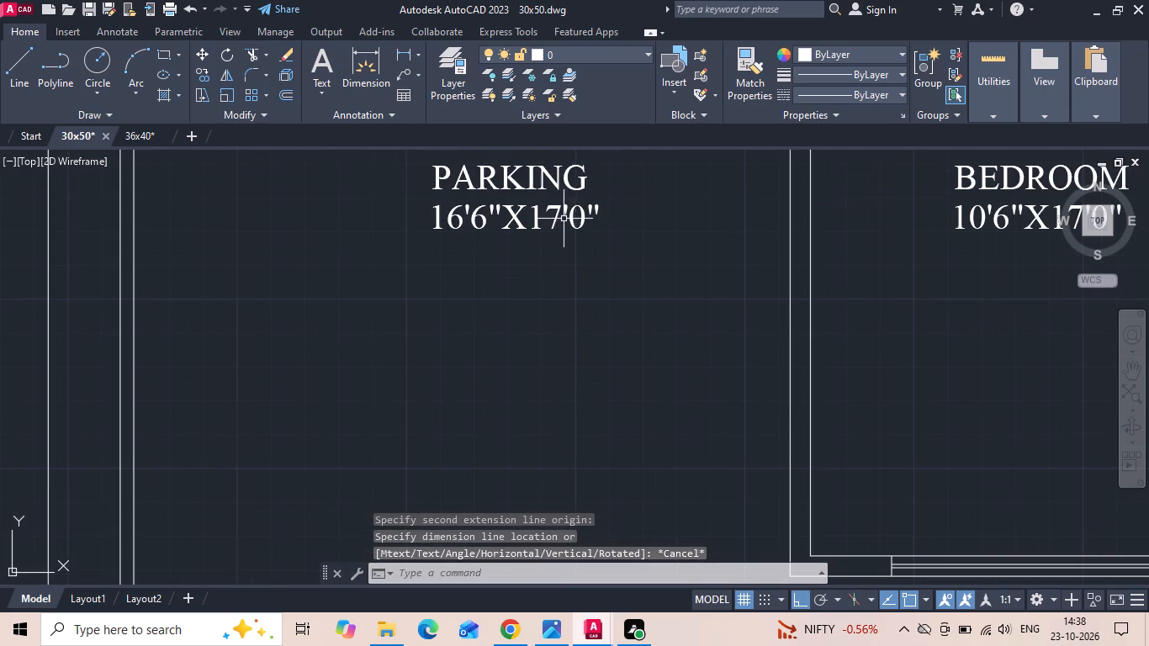
{"action": "double_click", "coordinate": [559, 213]}
{"action": "key", "text": "BackSpace"}
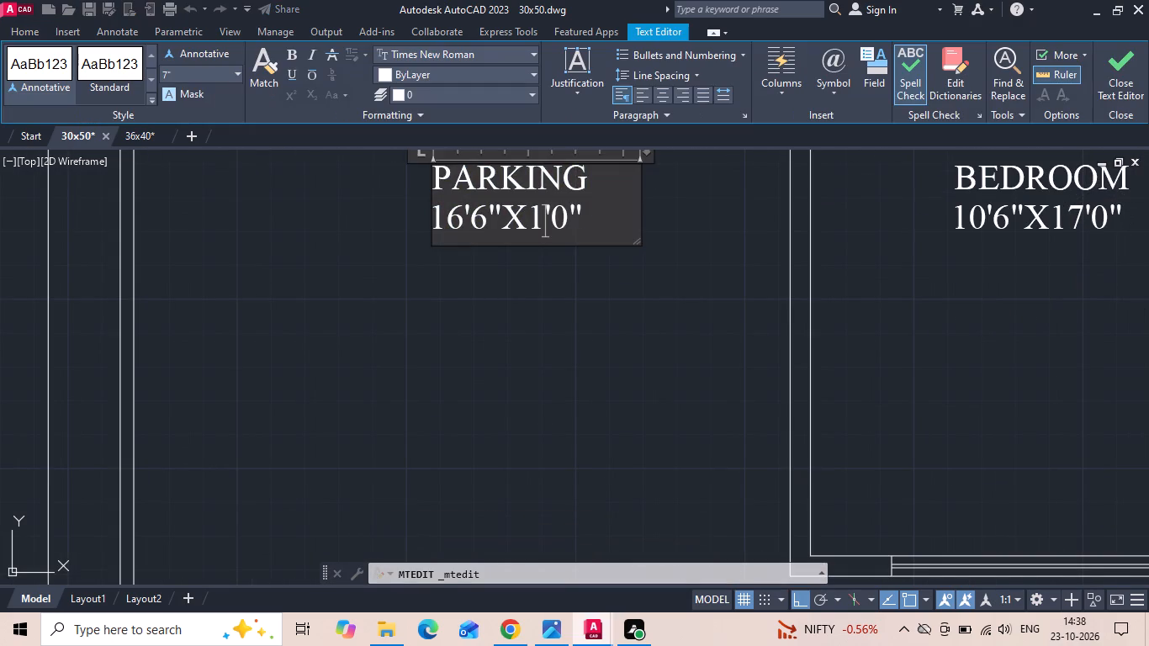
{"action": "key", "text": "6"}
{"action": "left_click", "coordinate": [589, 222]}
{"action": "key", "text": "backslash"}
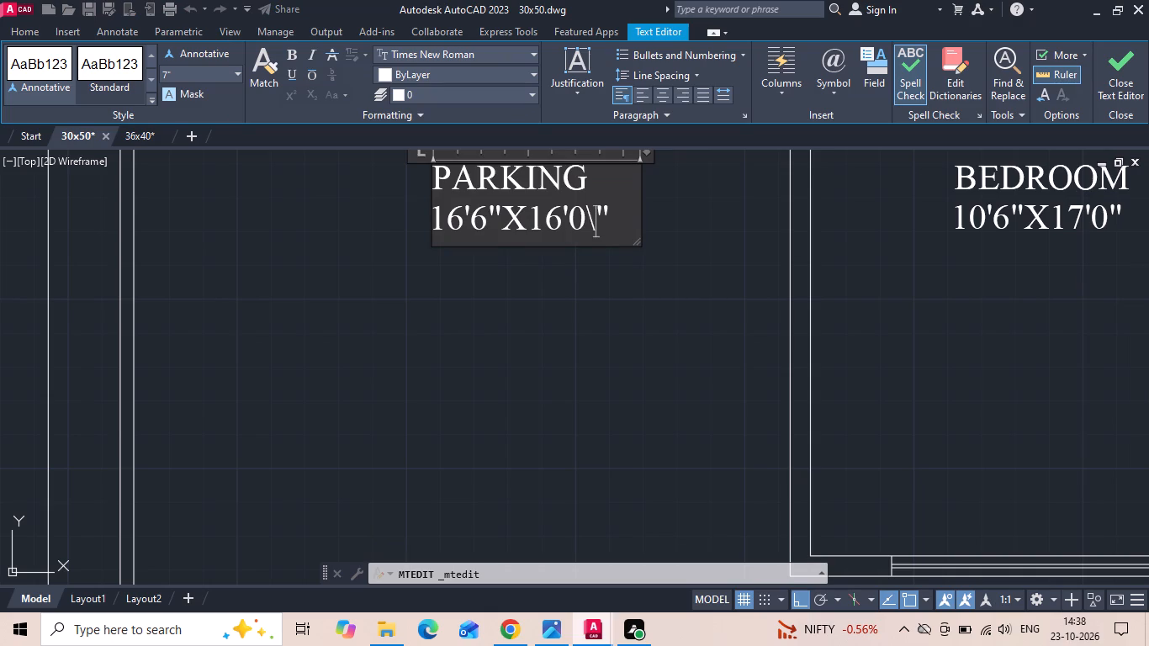
{"action": "key", "text": "BackSpace"}
{"action": "key", "text": "BackSpace"}
{"action": "key", "text": "1"}
{"action": "left_click", "coordinate": [548, 325]}
{"action": "scroll", "coordinate": [548, 315], "scroll_direction": "down", "scroll_amount": 2}
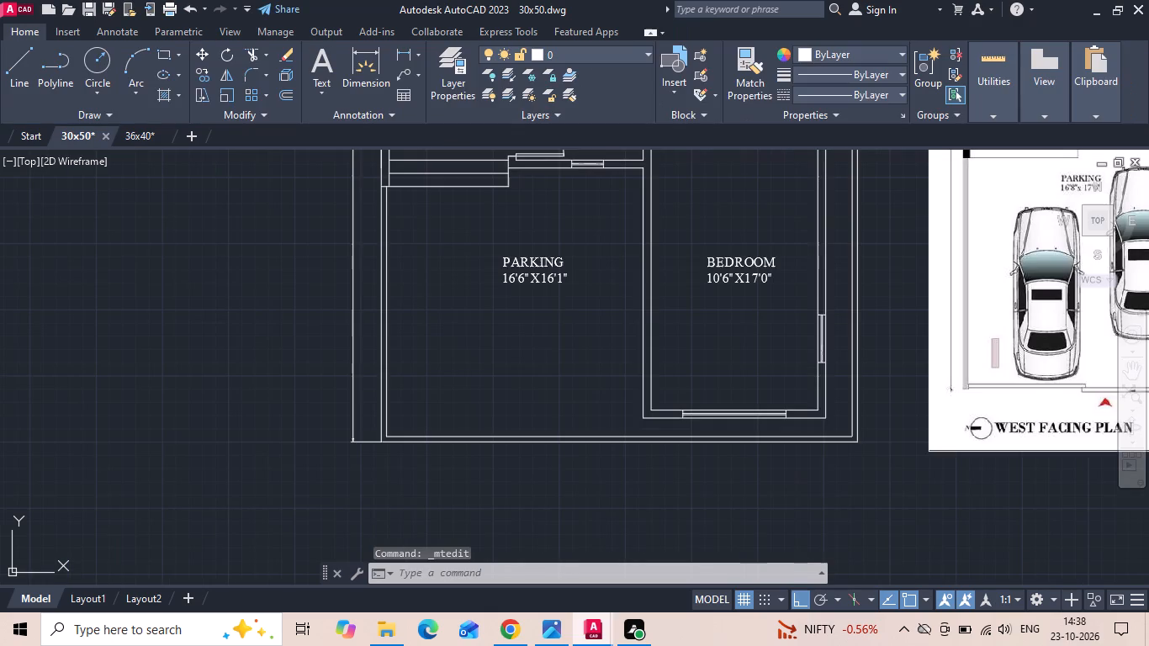
Measure the parking area's depth from the wall below the foyer to the front boundary, beside the bedroom wall.
{"action": "left_click", "coordinate": [403, 48]}
{"action": "left_click", "coordinate": [620, 170]}
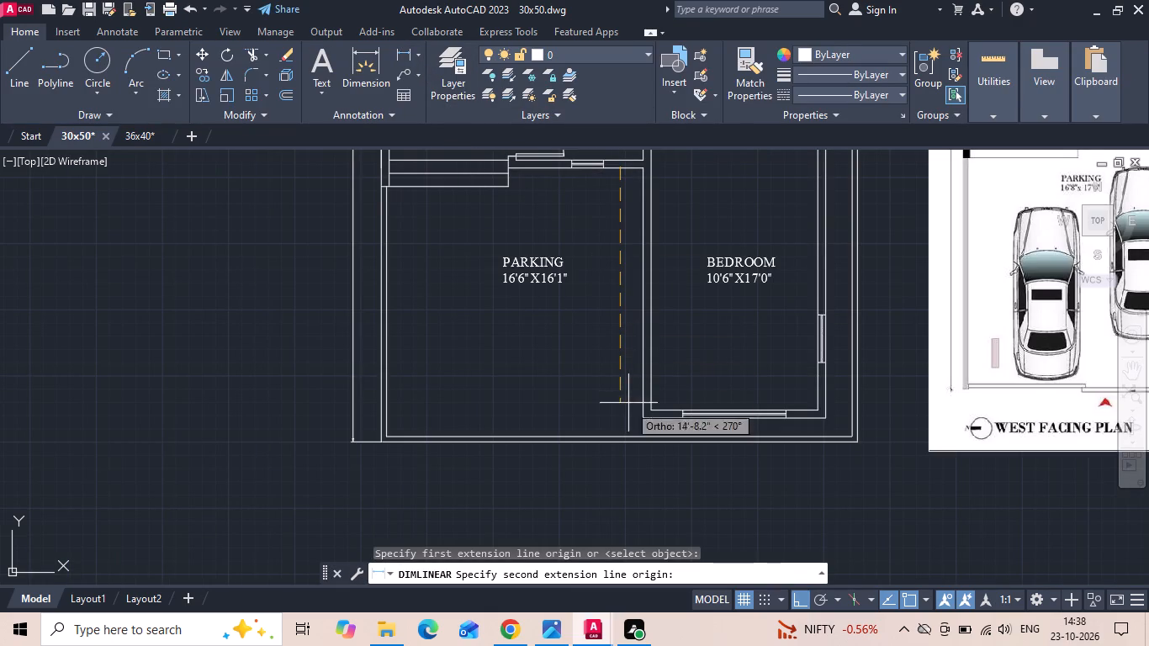
{"action": "left_click", "coordinate": [624, 442]}
{"action": "scroll", "coordinate": [626, 436], "scroll_direction": "up", "scroll_amount": 1}
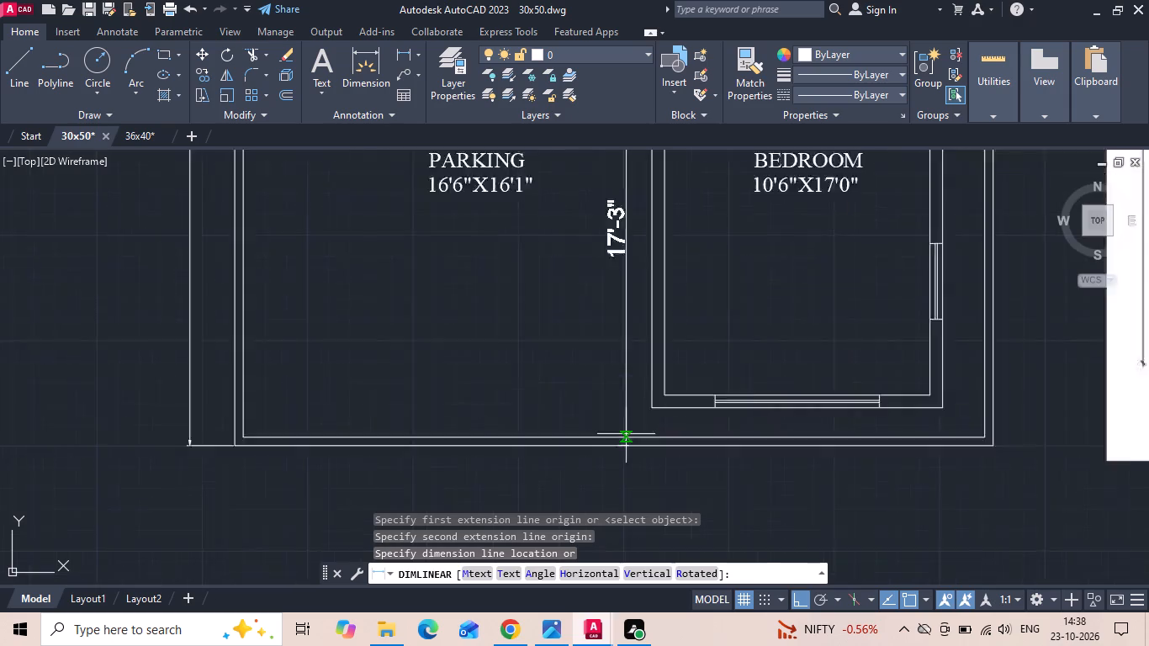
{"action": "scroll", "coordinate": [626, 434], "scroll_direction": "up", "scroll_amount": 1}
{"action": "scroll", "coordinate": [622, 432], "scroll_direction": "down", "scroll_amount": 2}
{"action": "key", "text": "Escape"}
{"action": "scroll", "coordinate": [569, 294], "scroll_direction": "up", "scroll_amount": 2}
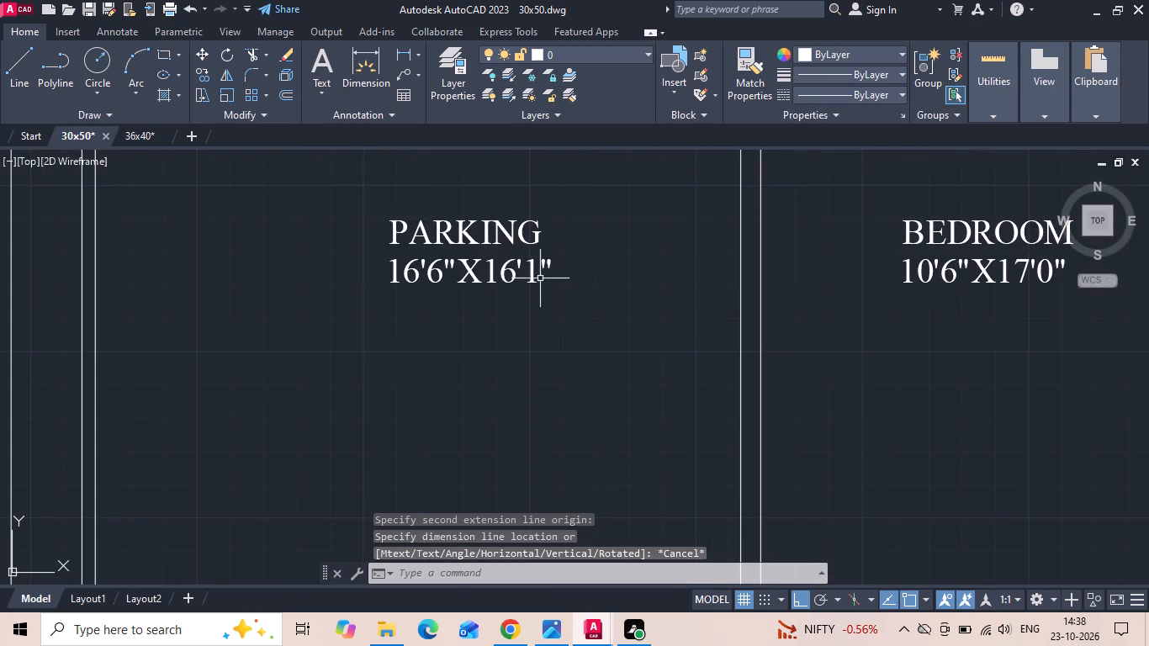
Set the second dimension in the PARKING label to 17'3".
{"action": "double_click", "coordinate": [536, 269]}
{"action": "double_click", "coordinate": [533, 277]}
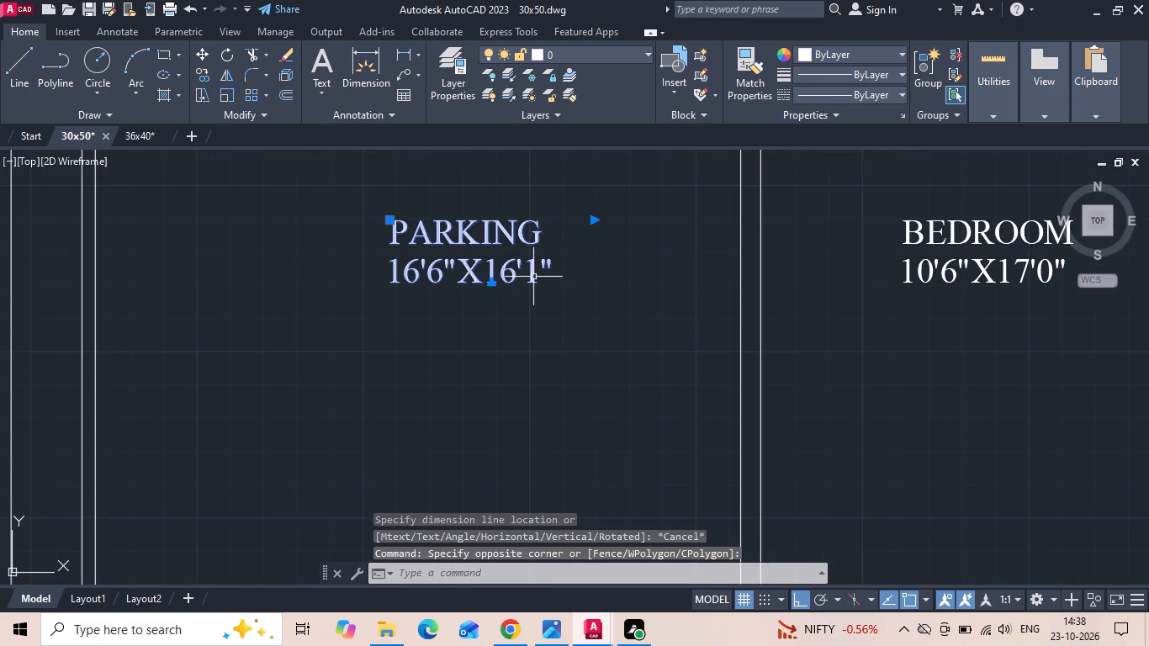
{"action": "key", "text": "BackSpace"}
{"action": "key", "text": "3"}
{"action": "left_click", "coordinate": [515, 282]}
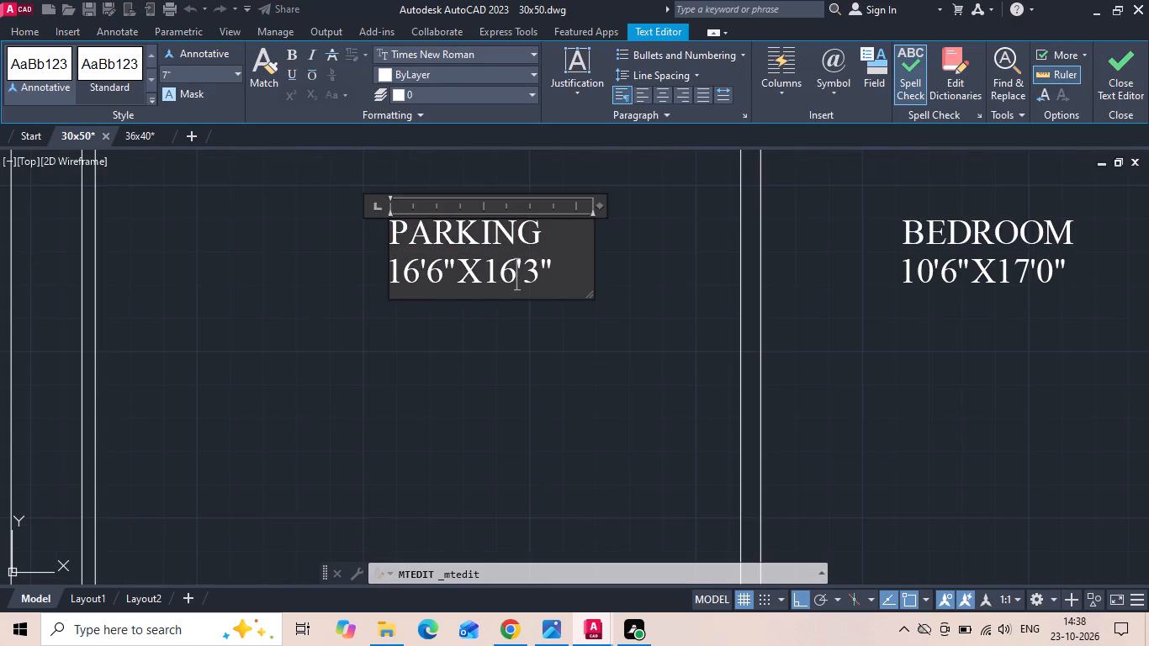
{"action": "key", "text": "BackSpace"}
{"action": "key", "text": "7"}
{"action": "left_click", "coordinate": [486, 392]}
Copy the BEDROOM and A.TOILET labels from the ground floor plan to the same rooms of the first floor plan, using matching wall corners below the toilet.
{"action": "scroll", "coordinate": [425, 393], "scroll_direction": "down", "scroll_amount": 5}
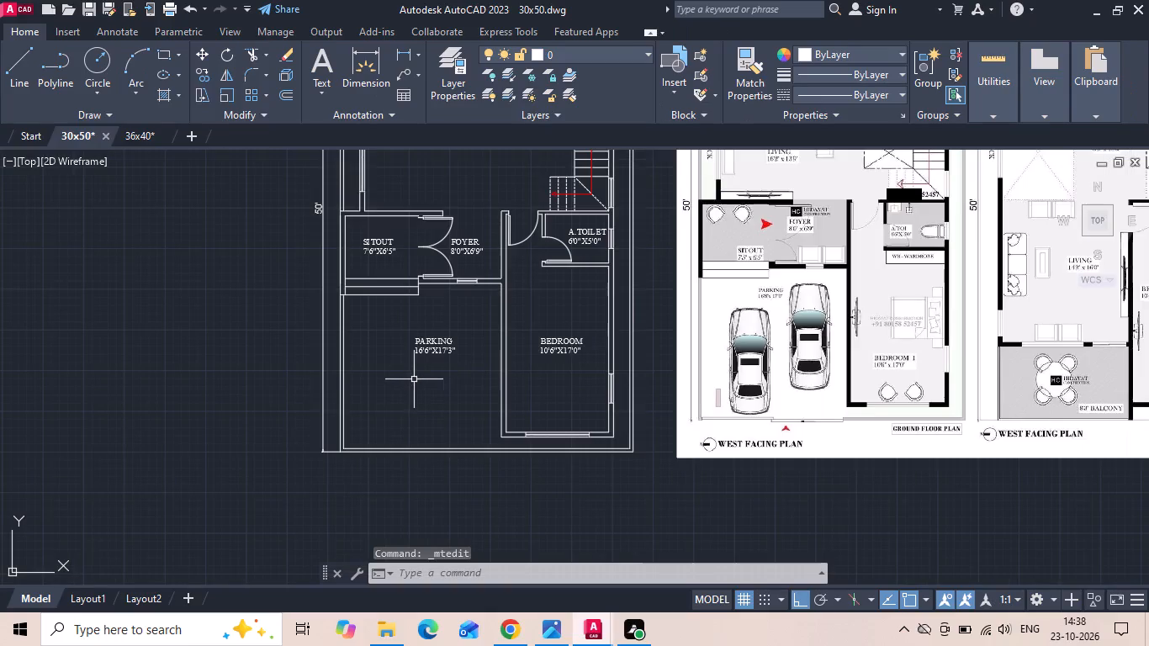
{"action": "scroll", "coordinate": [421, 437], "scroll_direction": "down", "scroll_amount": 1}
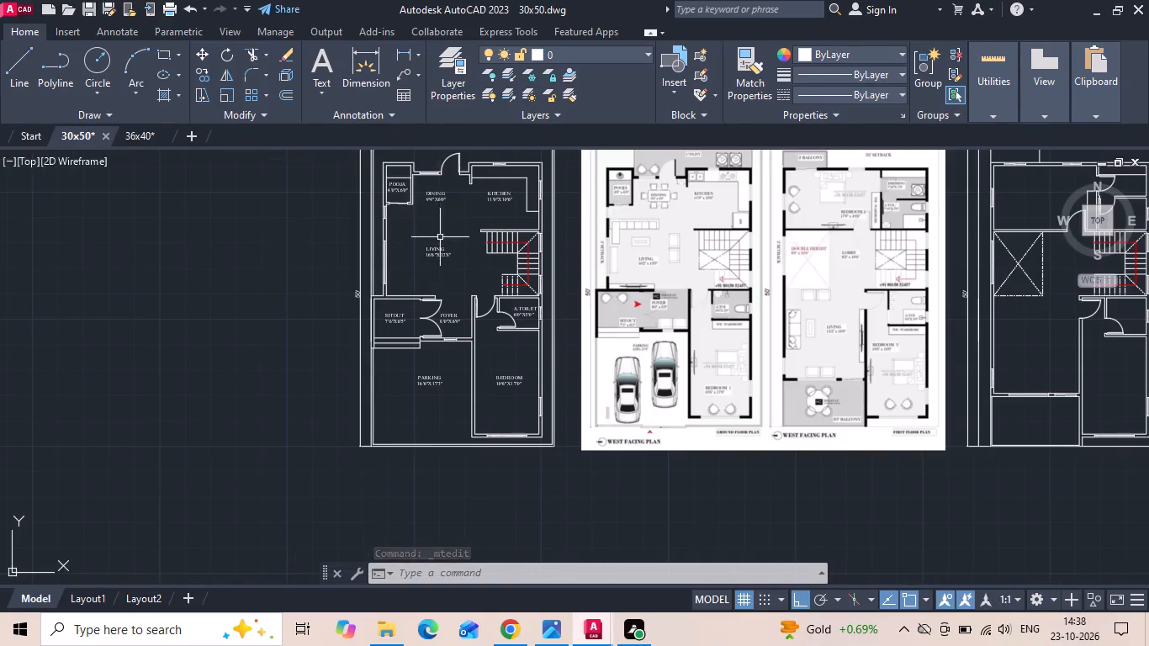
{"action": "left_click", "coordinate": [510, 378]}
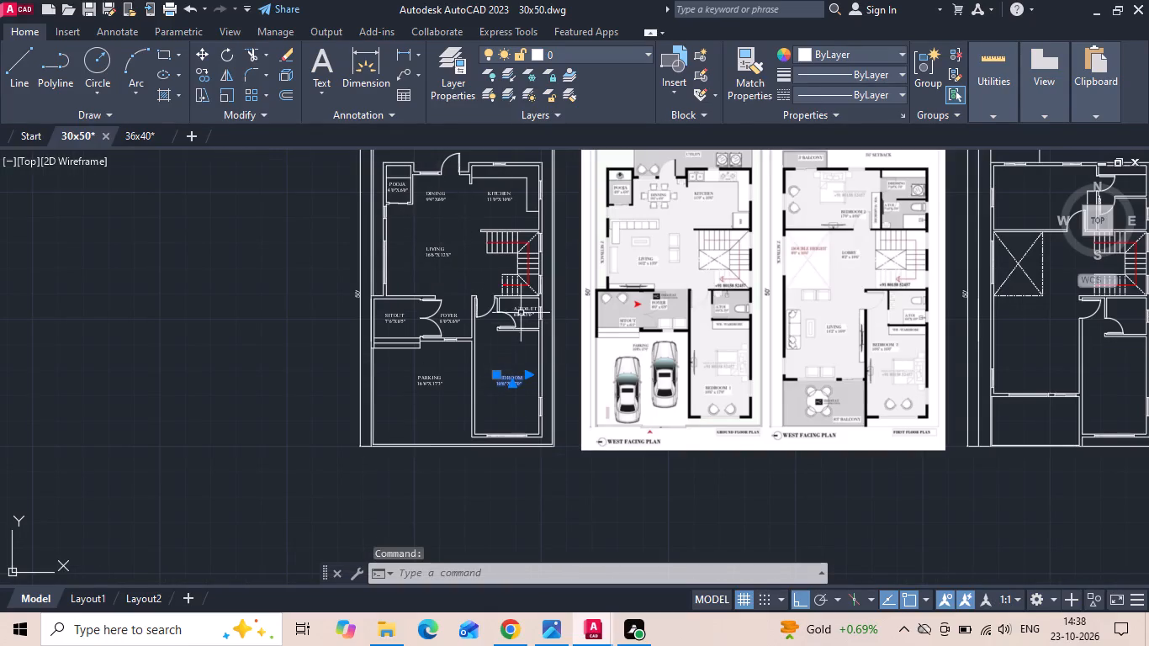
{"action": "left_click", "coordinate": [527, 315]}
{"action": "right_click", "coordinate": [528, 315]}
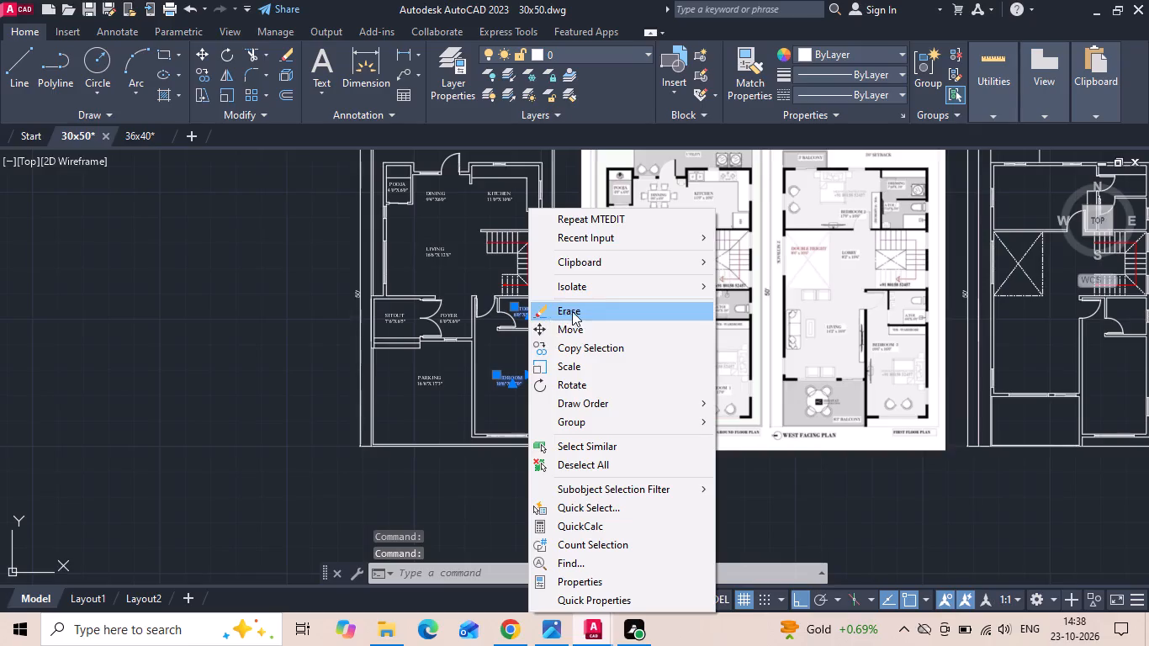
{"action": "left_click", "coordinate": [588, 347]}
{"action": "scroll", "coordinate": [547, 335], "scroll_direction": "up", "scroll_amount": 3}
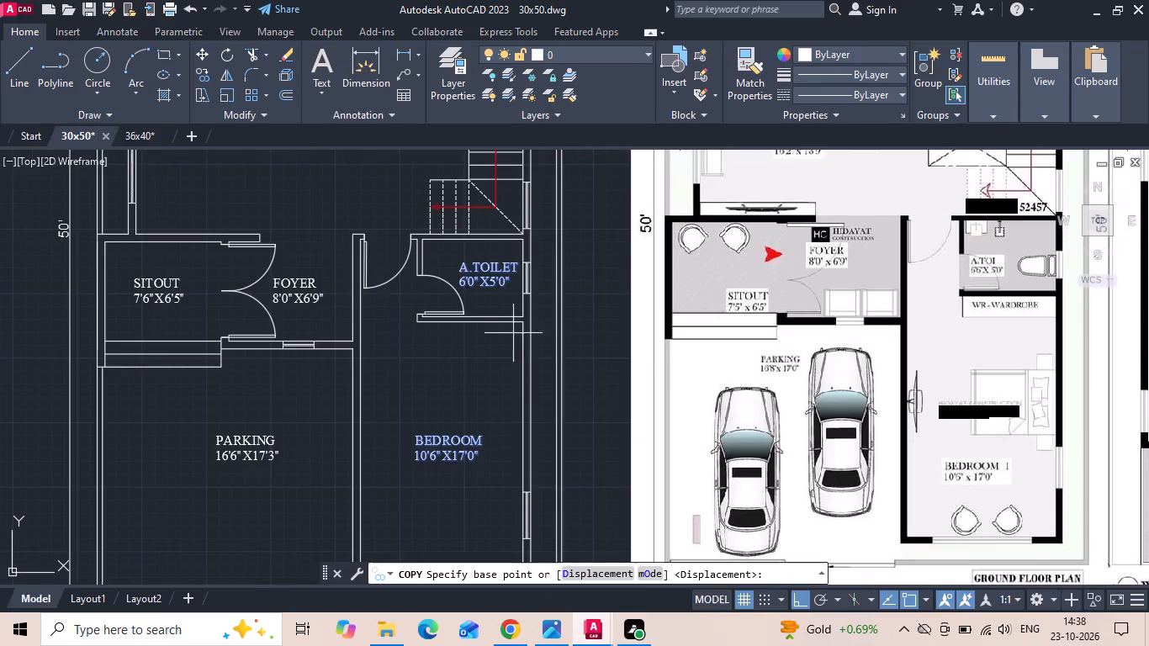
{"action": "scroll", "coordinate": [515, 331], "scroll_direction": "up", "scroll_amount": 2}
{"action": "left_click", "coordinate": [529, 310]}
{"action": "scroll", "coordinate": [416, 330], "scroll_direction": "down", "scroll_amount": 2}
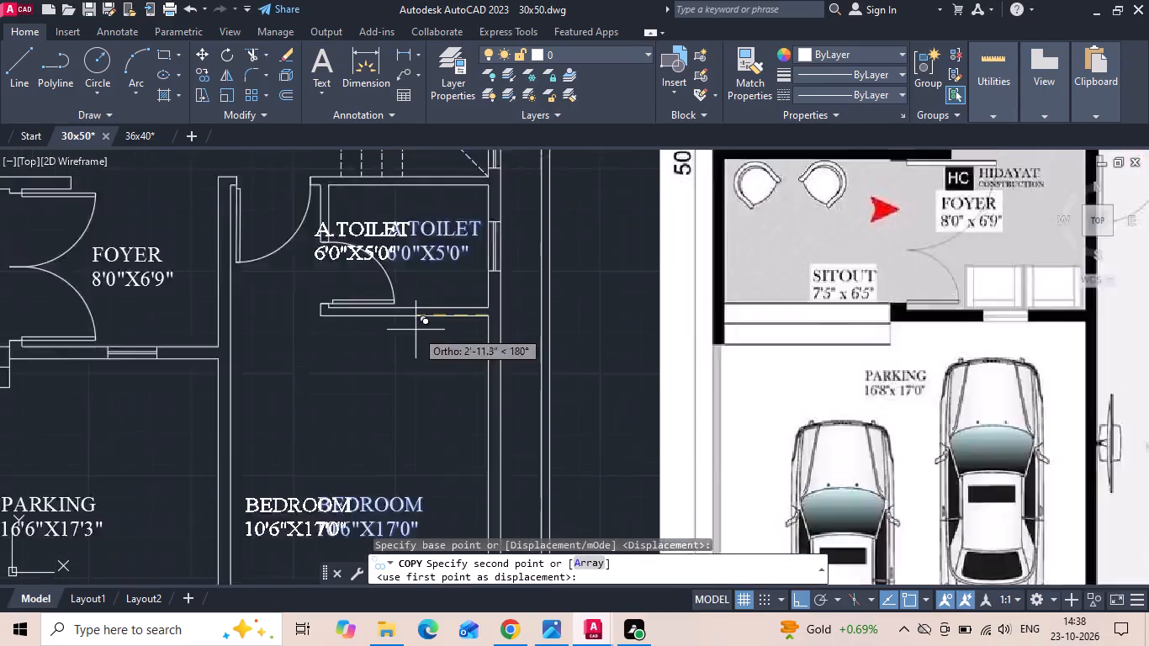
{"action": "scroll", "coordinate": [416, 330], "scroll_direction": "down", "scroll_amount": 2}
{"action": "middle_click_drag", "start_coordinate": [926, 331], "coordinate": [599, 323]}
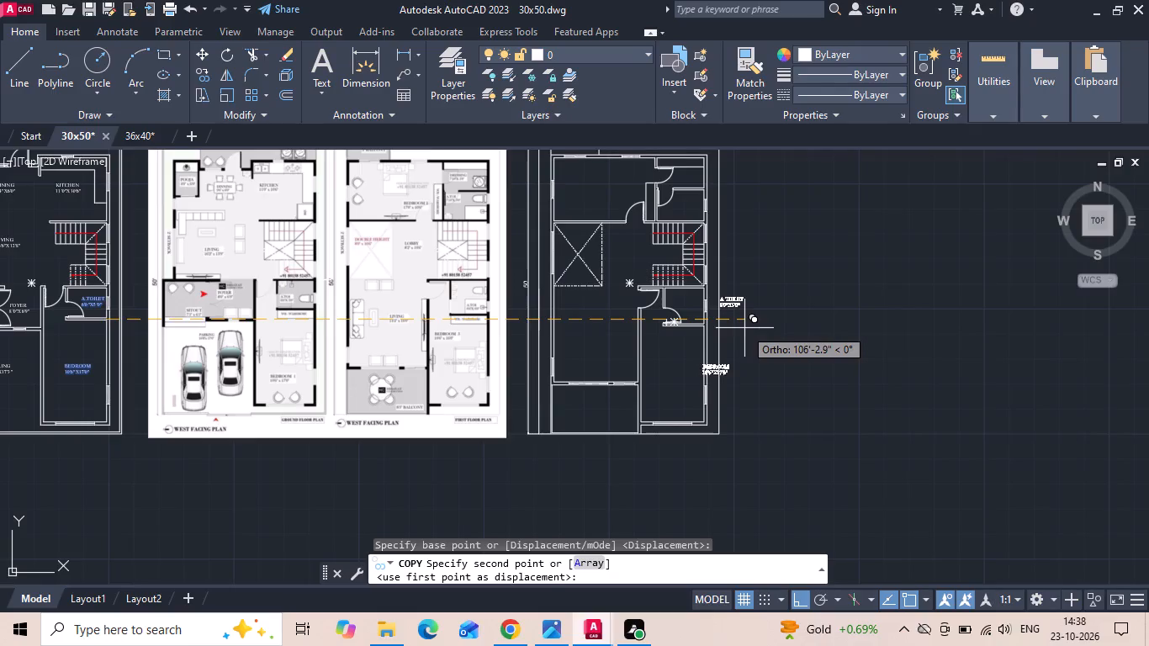
{"action": "scroll", "coordinate": [748, 326], "scroll_direction": "up", "scroll_amount": 2}
{"action": "scroll", "coordinate": [659, 311], "scroll_direction": "up", "scroll_amount": 1}
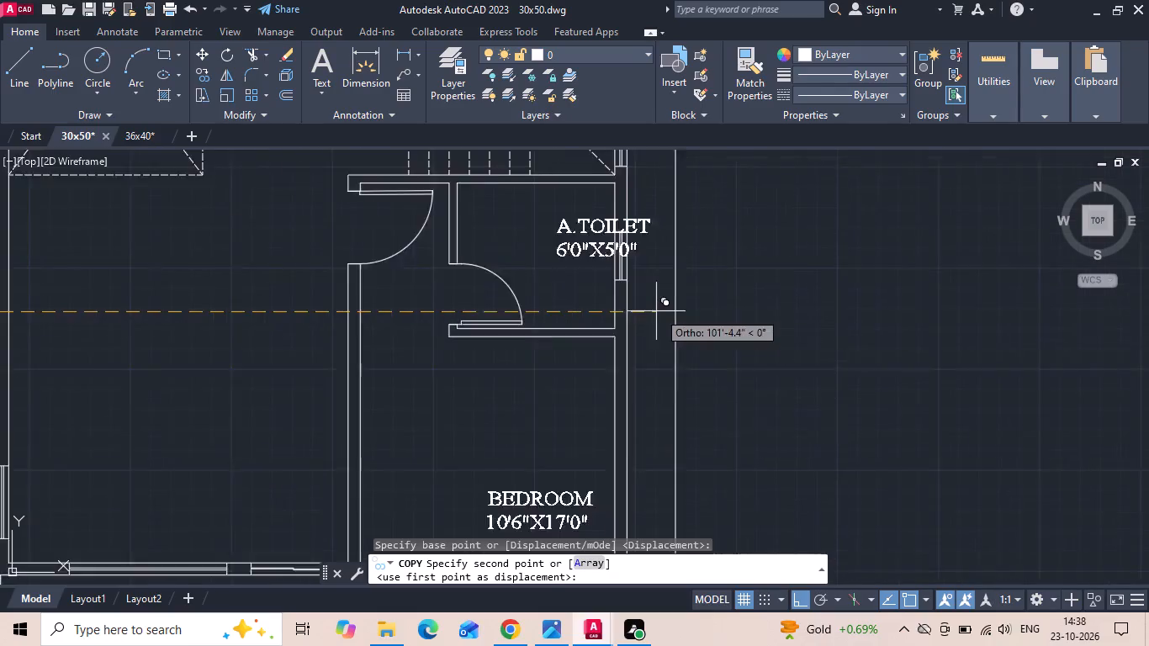
{"action": "scroll", "coordinate": [656, 311], "scroll_direction": "up", "scroll_amount": 2}
{"action": "left_click", "coordinate": [553, 379]}
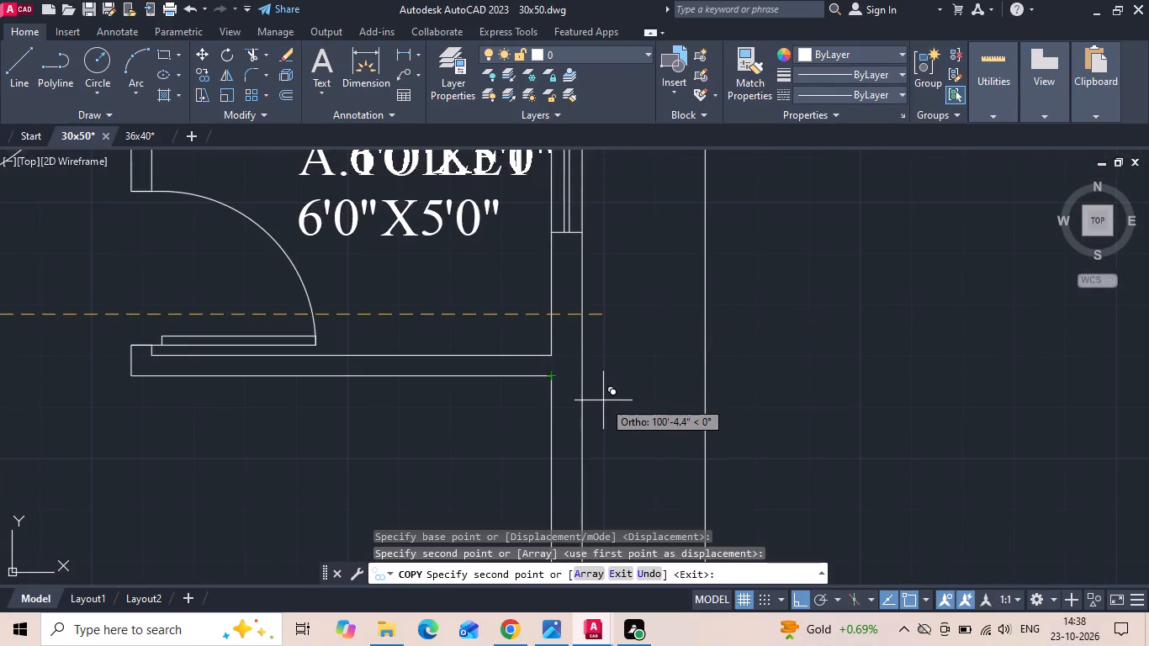
{"action": "key", "text": "Escape"}
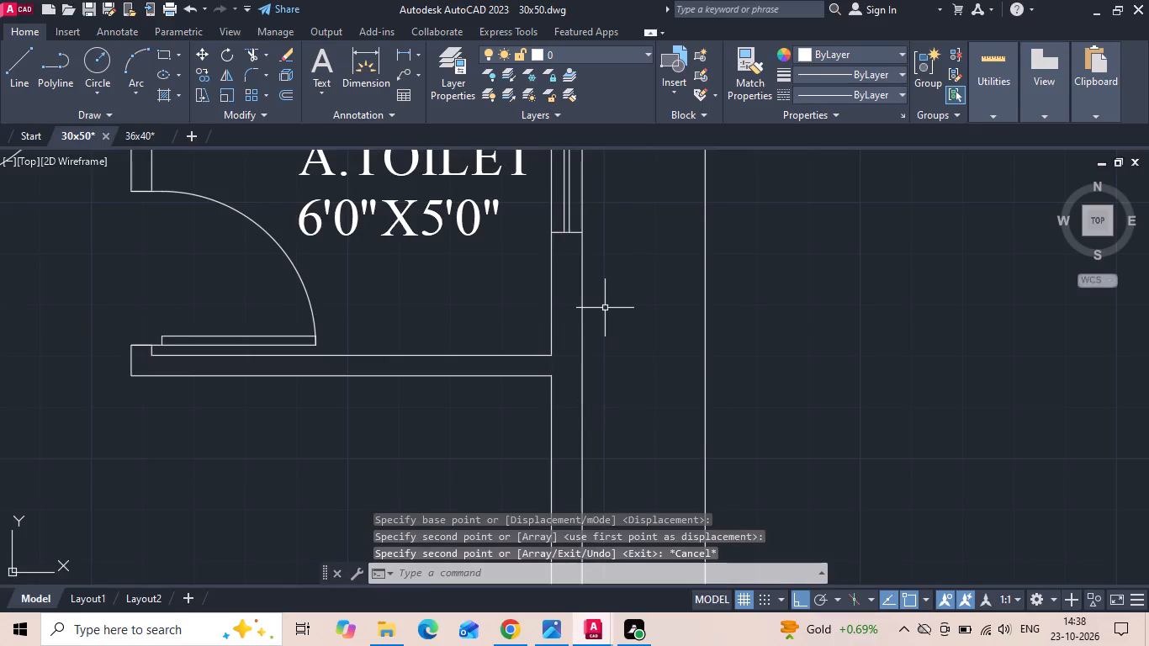
Set the second dimension in the first floor plan's A.TOILET label to 6'0".
{"action": "scroll", "coordinate": [594, 282], "scroll_direction": "down", "scroll_amount": 2}
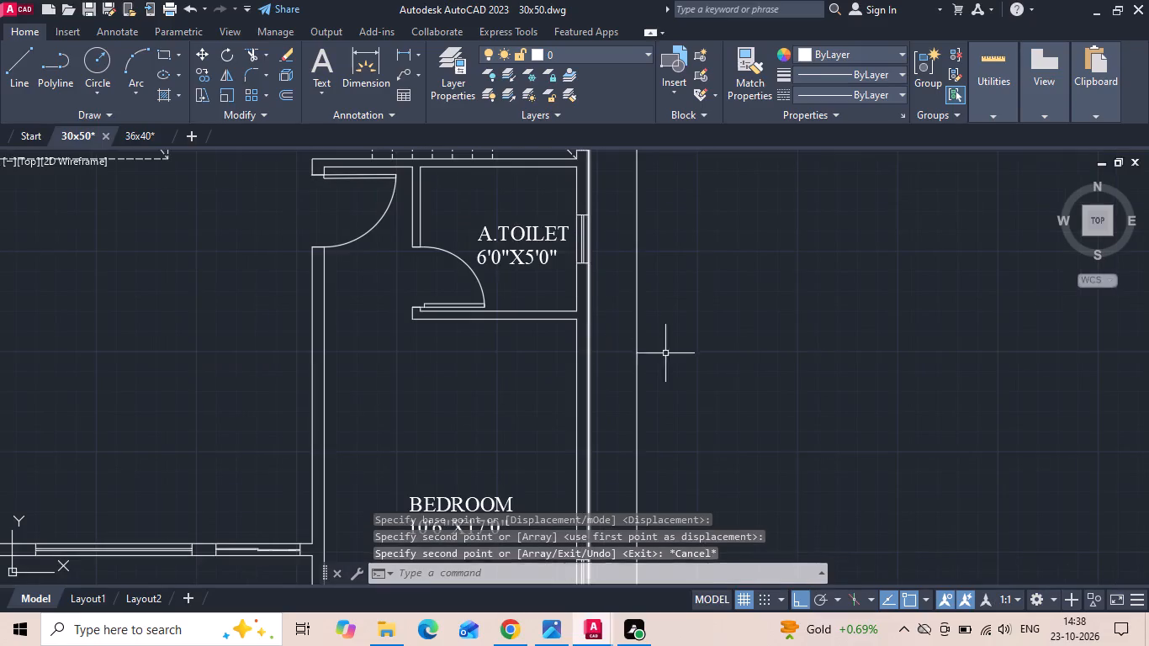
{"action": "scroll", "coordinate": [688, 300], "scroll_direction": "down", "scroll_amount": 2}
{"action": "scroll", "coordinate": [255, 289], "scroll_direction": "up", "scroll_amount": 3}
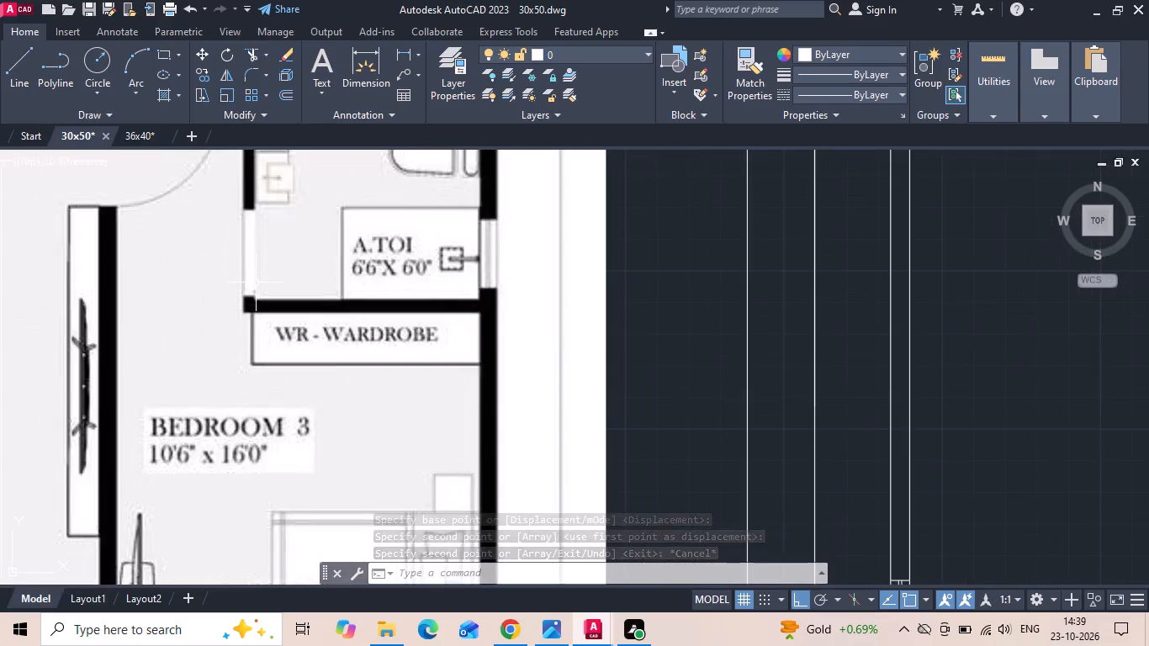
{"action": "scroll", "coordinate": [246, 289], "scroll_direction": "down", "scroll_amount": 3}
{"action": "scroll", "coordinate": [617, 310], "scroll_direction": "up", "scroll_amount": 3}
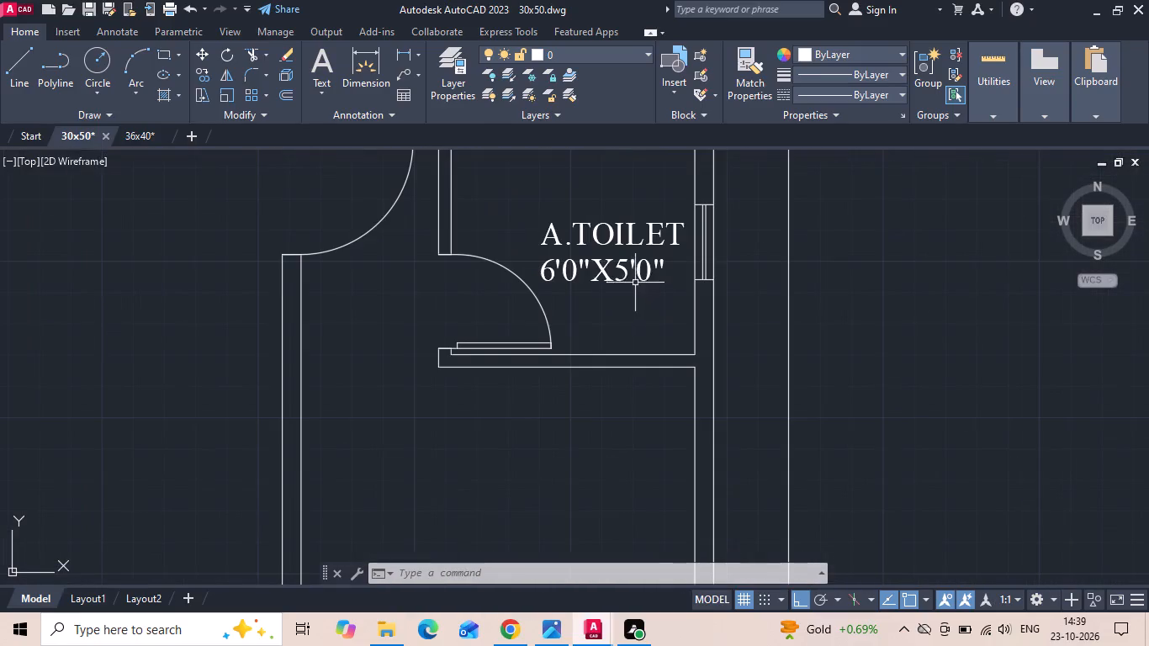
{"action": "scroll", "coordinate": [623, 270], "scroll_direction": "up", "scroll_amount": 1}
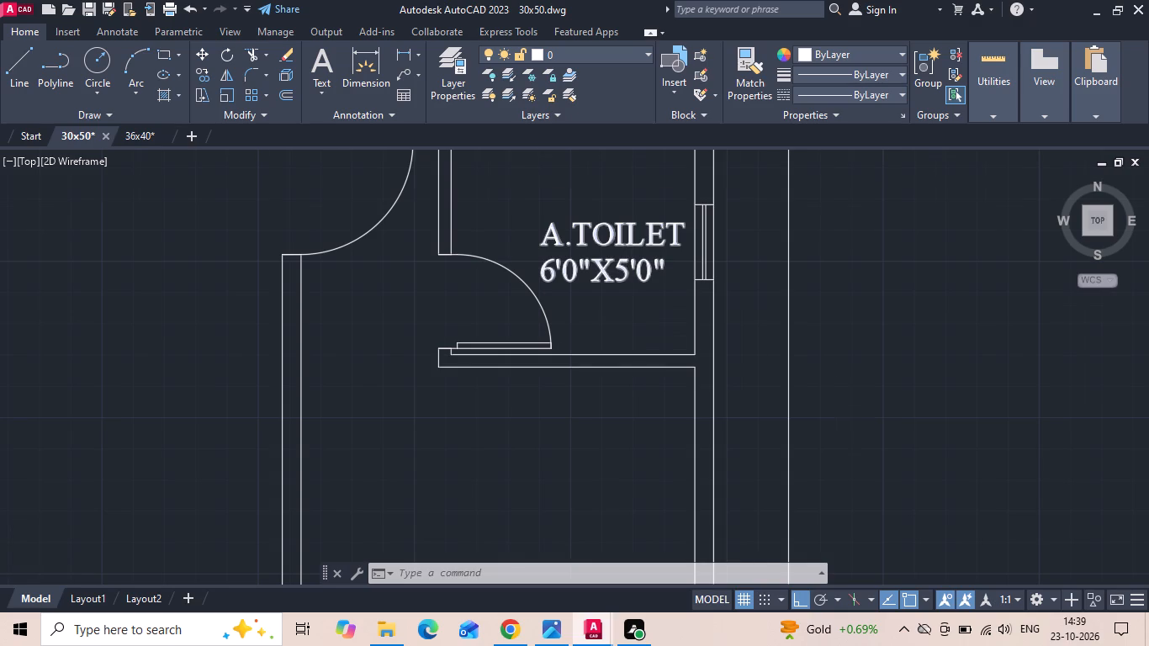
{"action": "double_click", "coordinate": [626, 275]}
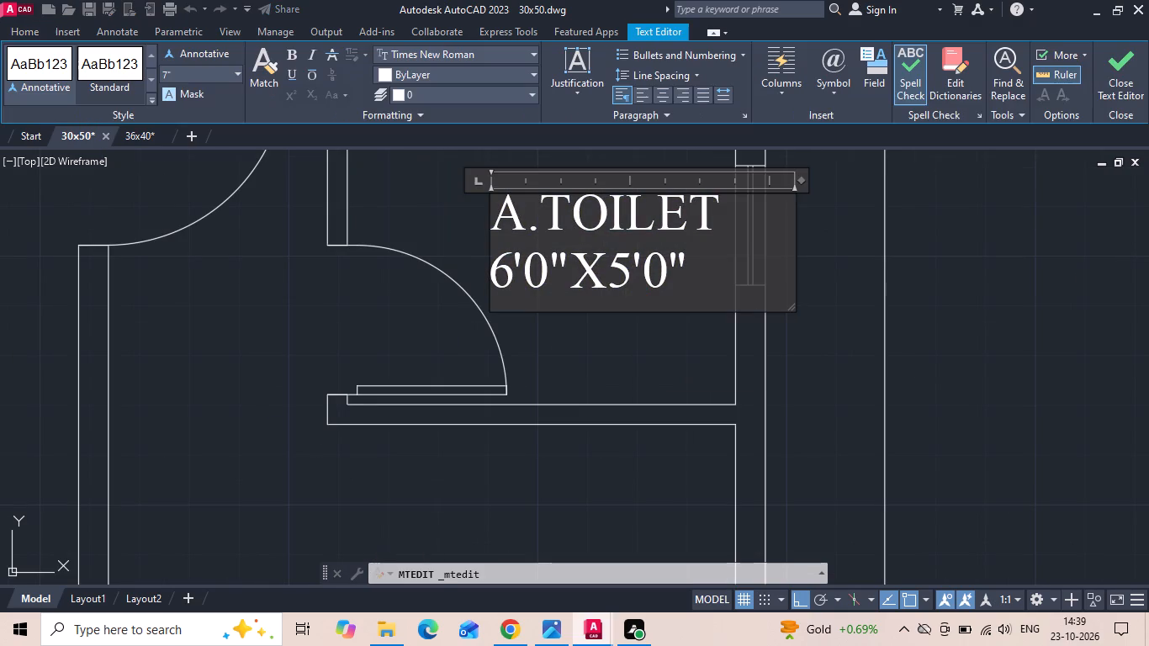
{"action": "key", "text": "BackSpace"}
{"action": "key", "text": "6"}
{"action": "scroll", "coordinate": [625, 323], "scroll_direction": "down", "scroll_amount": 1}
{"action": "left_click", "coordinate": [622, 327]}
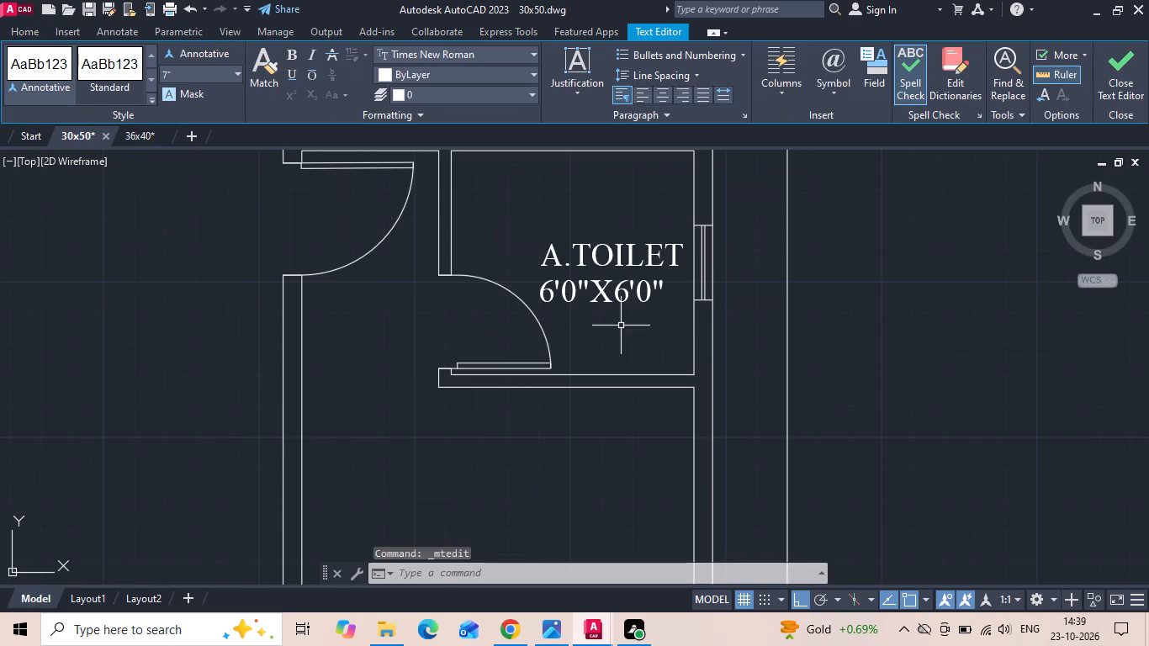
Move the first floor A.TOILET label upward and slightly left so it sits clear of the door swing and window wall.
{"action": "left_click", "coordinate": [616, 276]}
{"action": "left_click", "coordinate": [600, 234]}
{"action": "right_click", "coordinate": [600, 231]}
{"action": "left_click", "coordinate": [622, 300]}
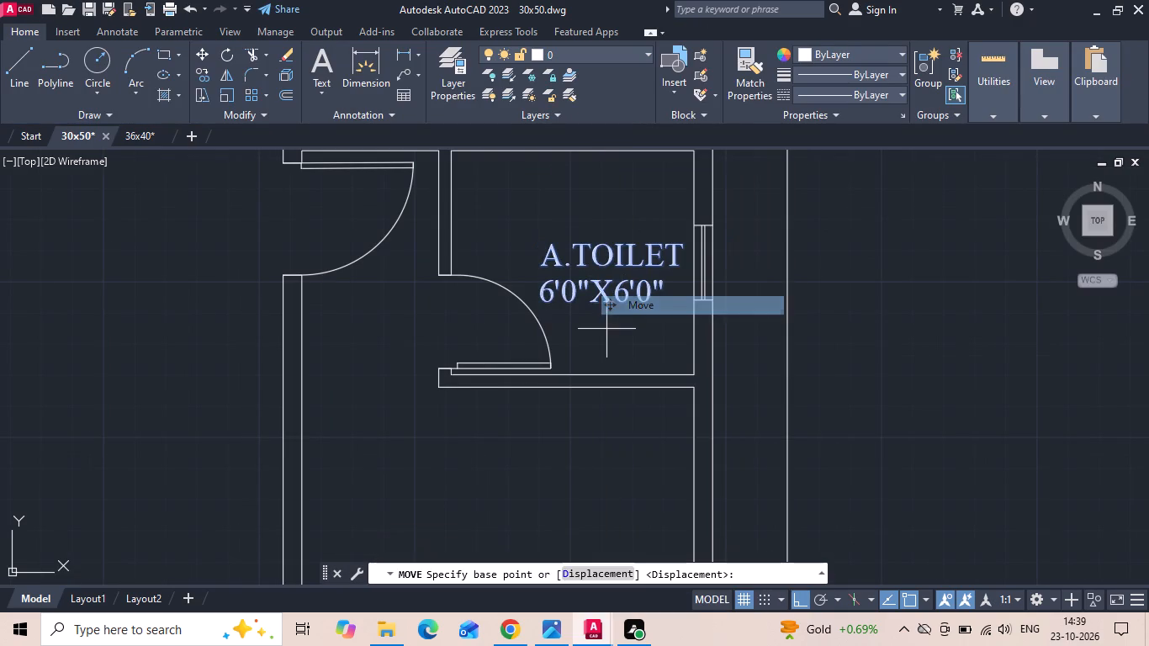
{"action": "left_click", "coordinate": [606, 337]}
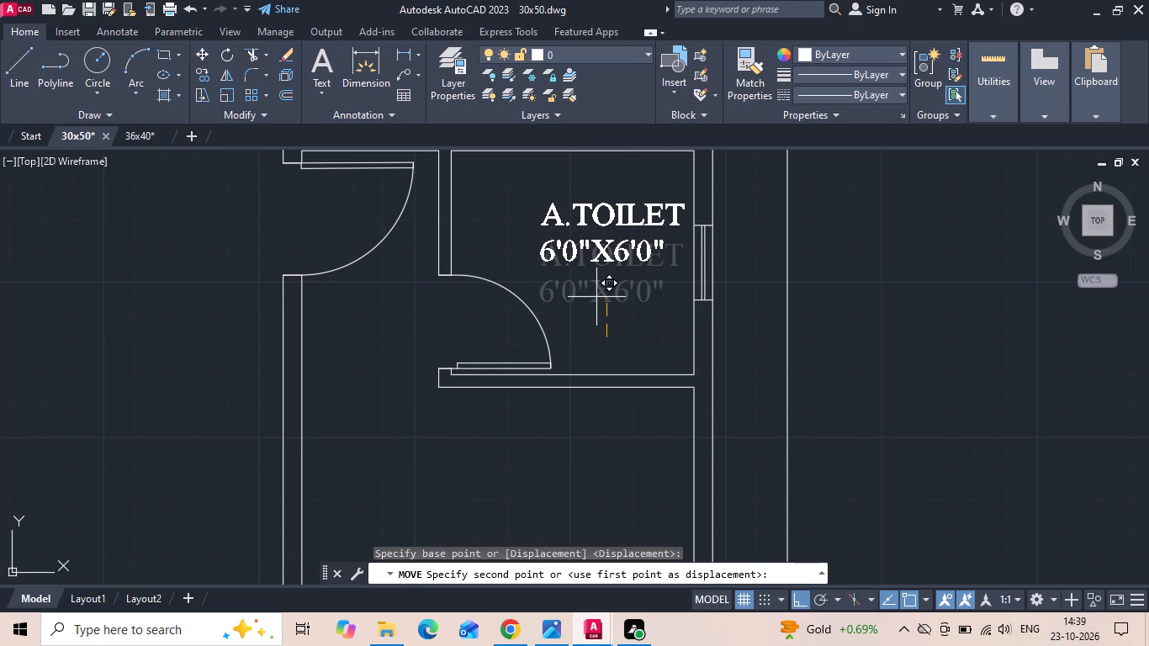
{"action": "left_click", "coordinate": [595, 296]}
{"action": "left_click", "coordinate": [592, 214]}
{"action": "right_click", "coordinate": [592, 213]}
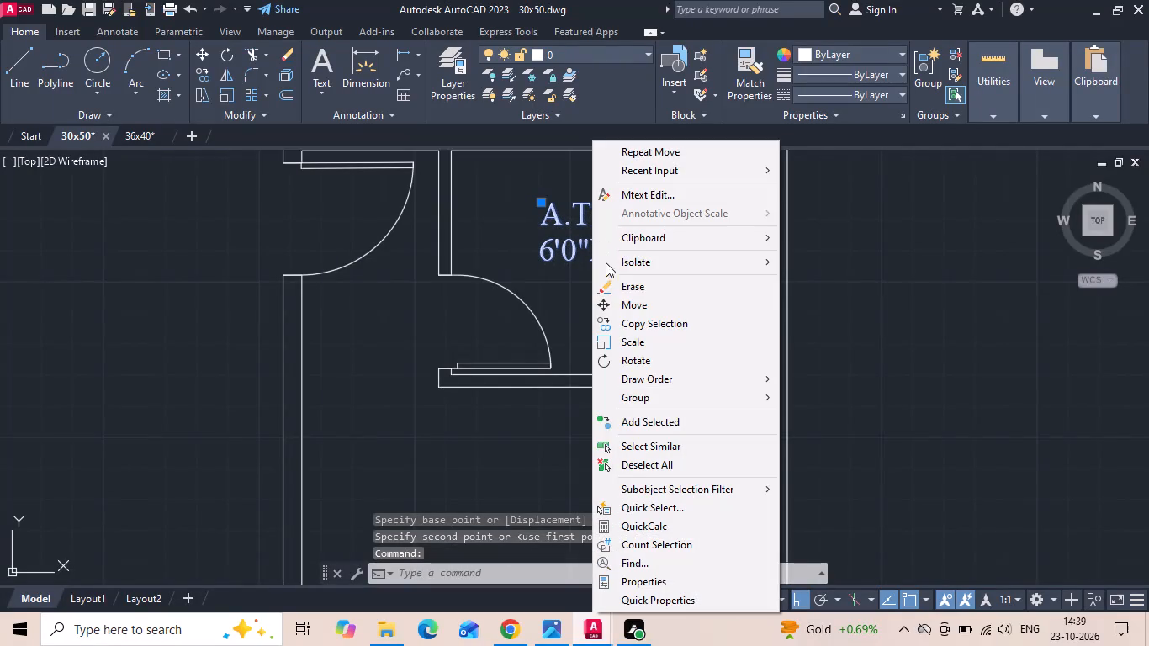
{"action": "left_click", "coordinate": [617, 298]}
{"action": "left_click", "coordinate": [619, 319]}
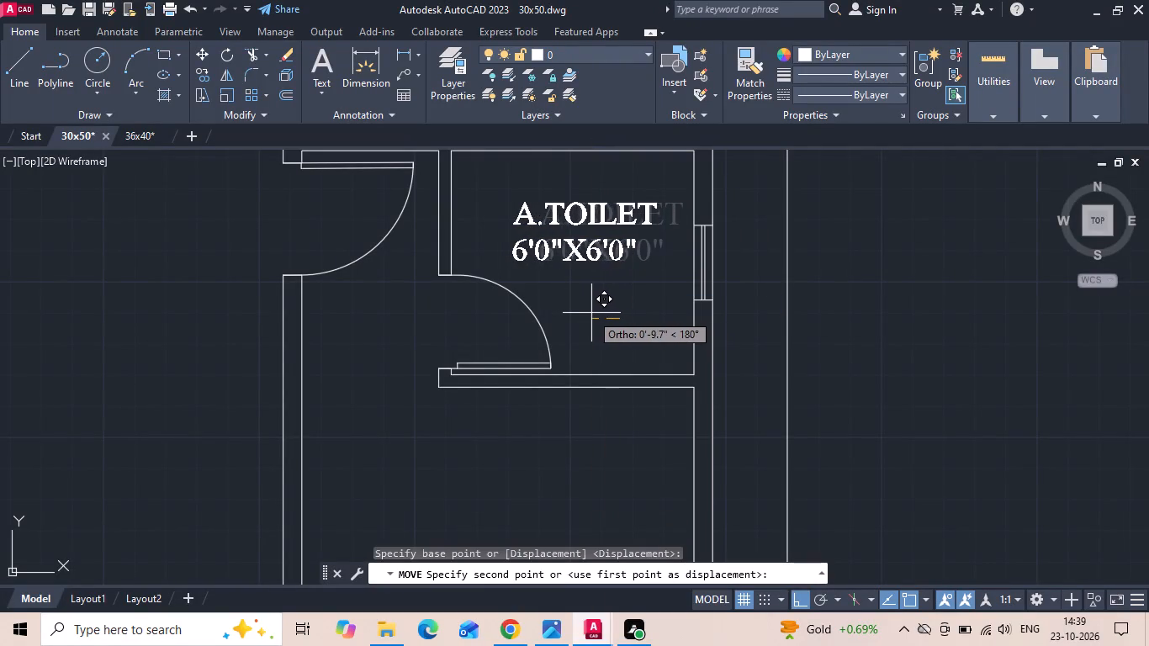
{"action": "left_click", "coordinate": [598, 313]}
Save the drawing.
{"action": "key", "text": "ctrl+s"}
{"action": "key", "text": "ctrl+s"}
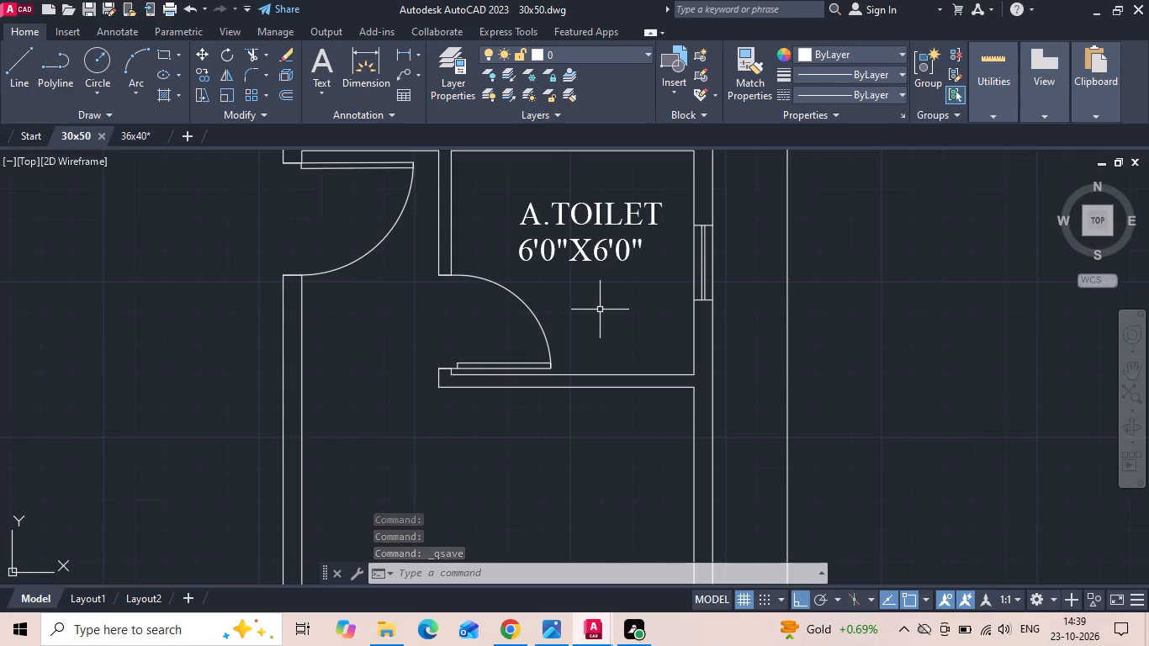
Compare the room names and sizes on the reference first floor plan with the drawn first floor plan.
{"action": "scroll", "coordinate": [600, 310], "scroll_direction": "down", "scroll_amount": 2}
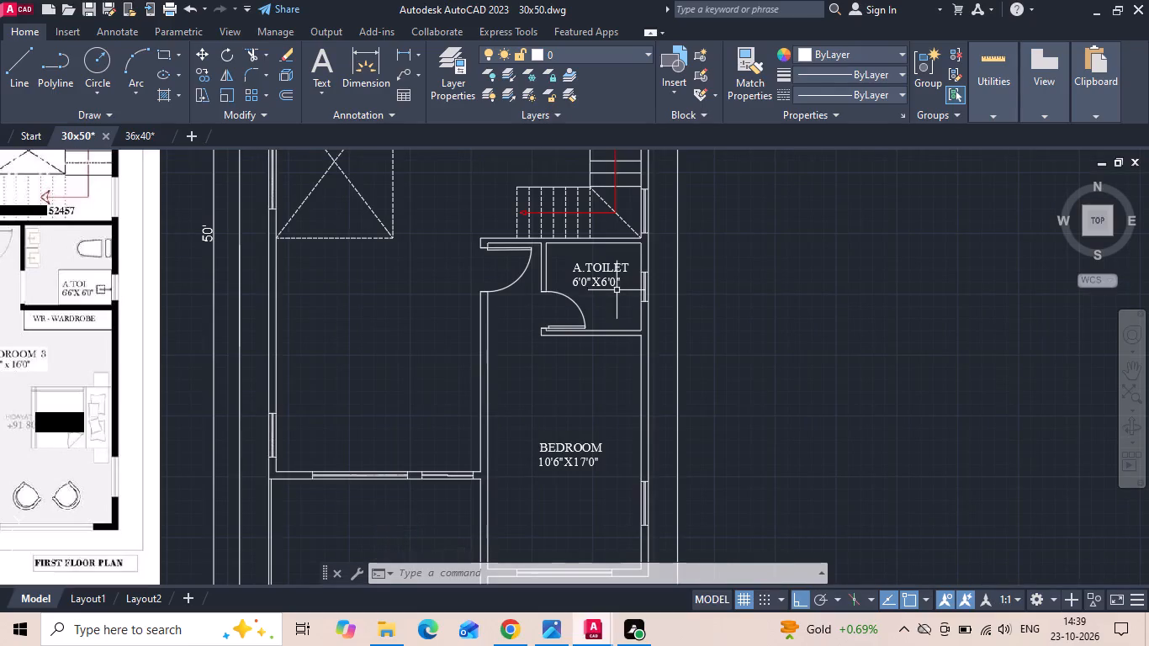
{"action": "scroll", "coordinate": [617, 292], "scroll_direction": "up", "scroll_amount": 1}
{"action": "middle_click_drag", "start_coordinate": [617, 293], "coordinate": [788, 282]}
{"action": "scroll", "coordinate": [790, 282], "scroll_direction": "down", "scroll_amount": 1}
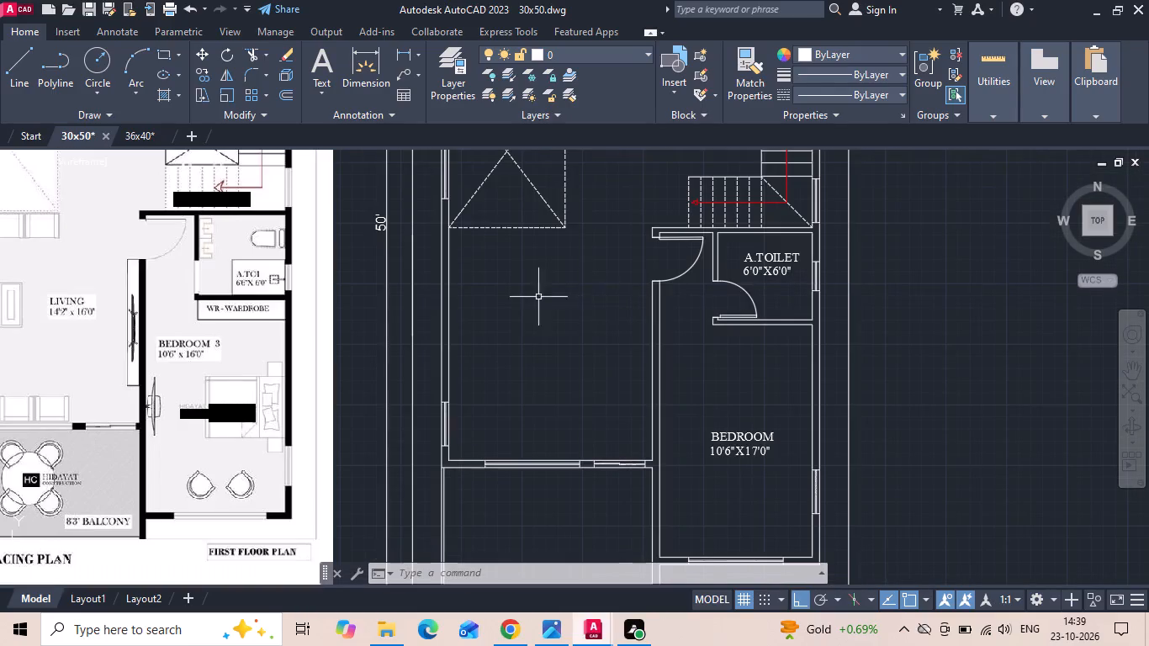
{"action": "scroll", "coordinate": [327, 283], "scroll_direction": "up", "scroll_amount": 2}
{"action": "scroll", "coordinate": [342, 296], "scroll_direction": "down", "scroll_amount": 3}
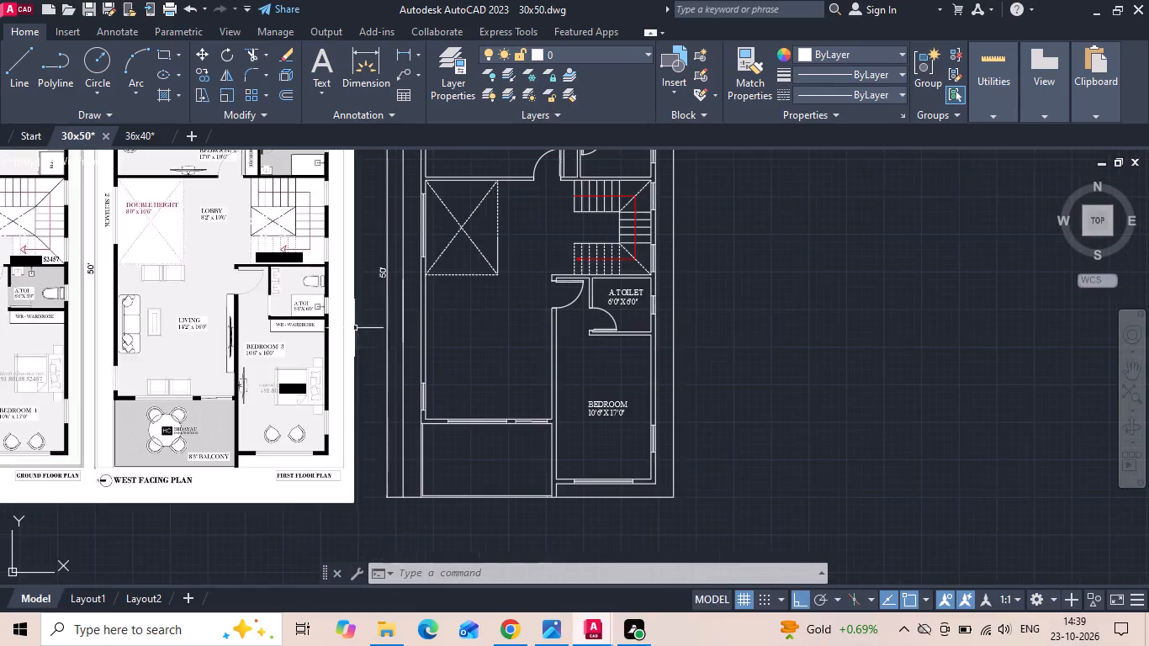
{"action": "middle_click_drag", "start_coordinate": [163, 311], "coordinate": [190, 310]}
{"action": "scroll", "coordinate": [114, 297], "scroll_direction": "up", "scroll_amount": 2}
{"action": "middle_click_drag", "start_coordinate": [136, 296], "coordinate": [288, 322]}
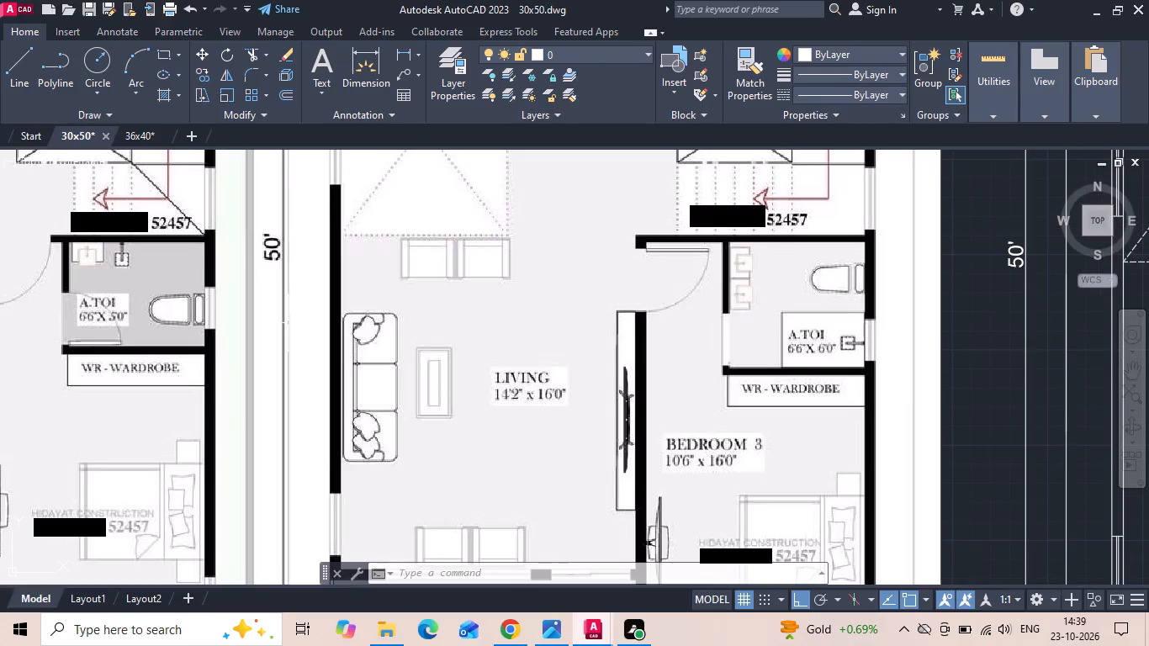
{"action": "scroll", "coordinate": [199, 315], "scroll_direction": "down", "scroll_amount": 2}
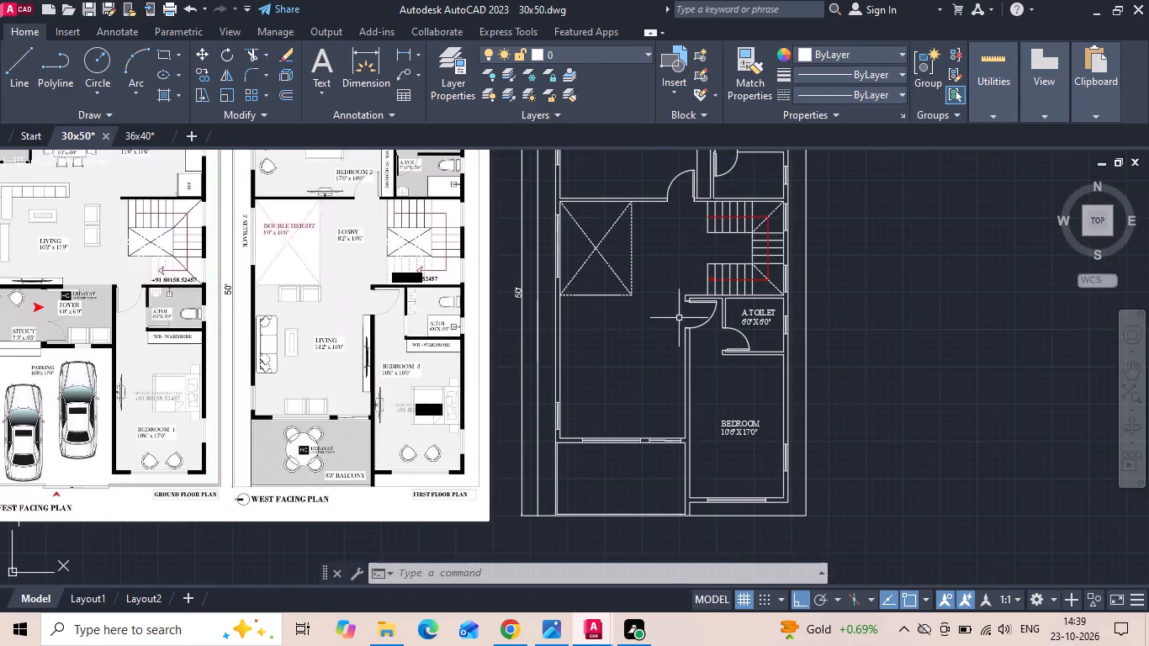
{"action": "scroll", "coordinate": [715, 320], "scroll_direction": "down", "scroll_amount": 2}
Measure the inside width of the ground floor attached toilet along its upper wall.
{"action": "scroll", "coordinate": [379, 324], "scroll_direction": "up", "scroll_amount": 4}
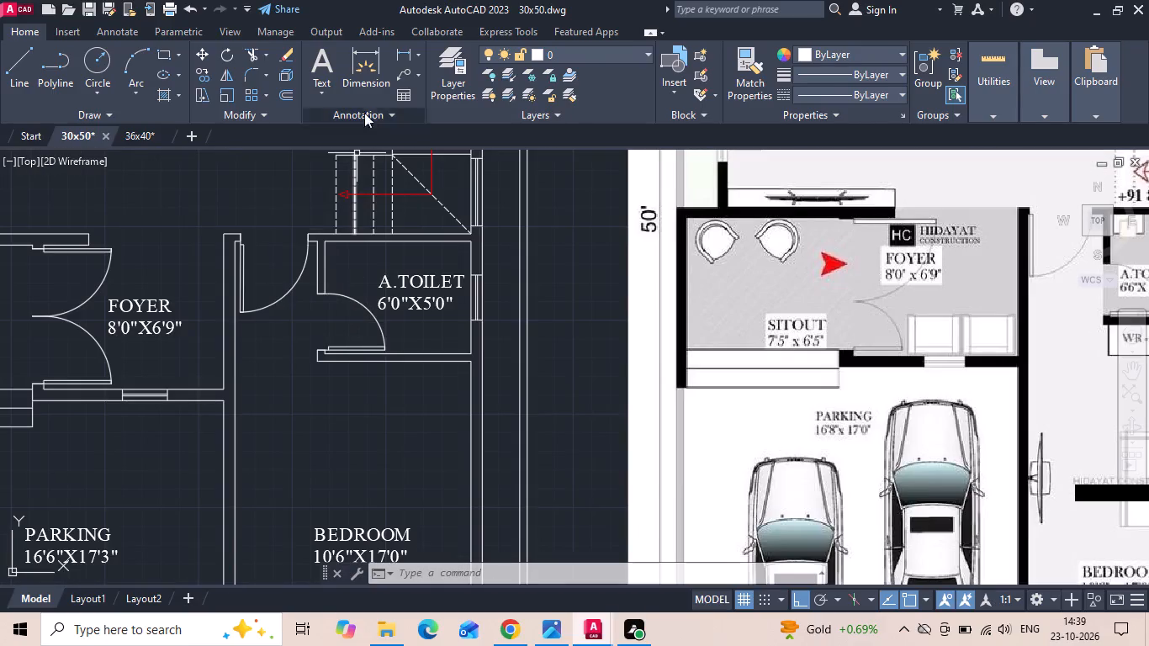
{"action": "left_click", "coordinate": [400, 57]}
{"action": "scroll", "coordinate": [315, 233], "scroll_direction": "up", "scroll_amount": 2}
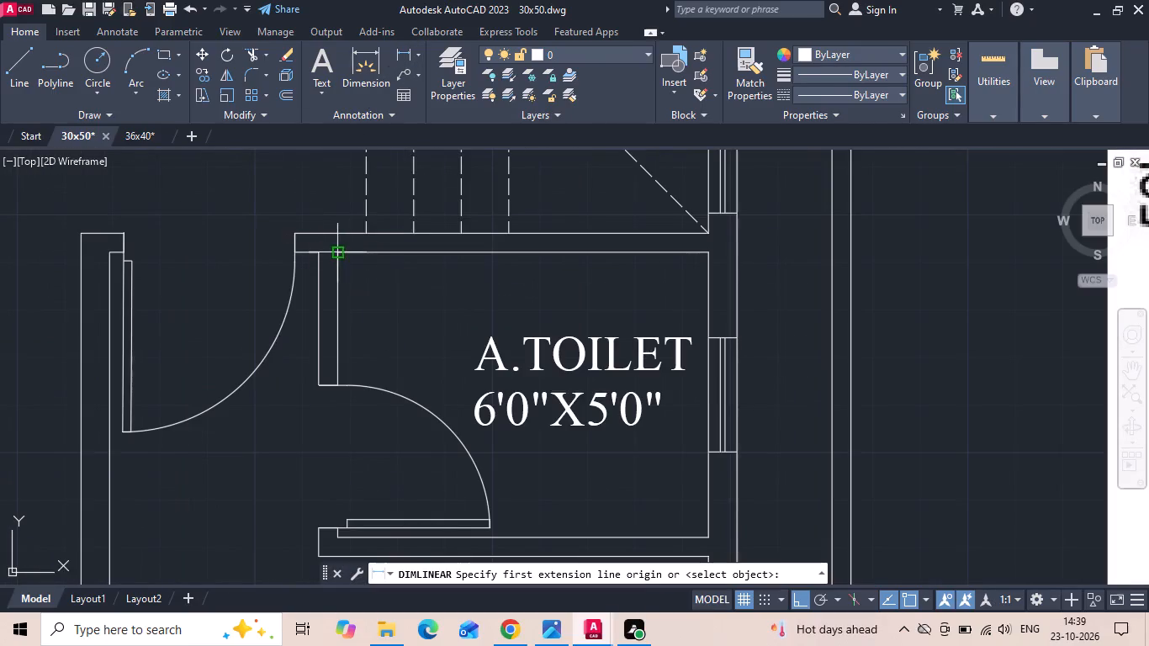
{"action": "left_click_drag", "start_coordinate": [339, 252], "coordinate": [352, 252]}
{"action": "left_click", "coordinate": [703, 253]}
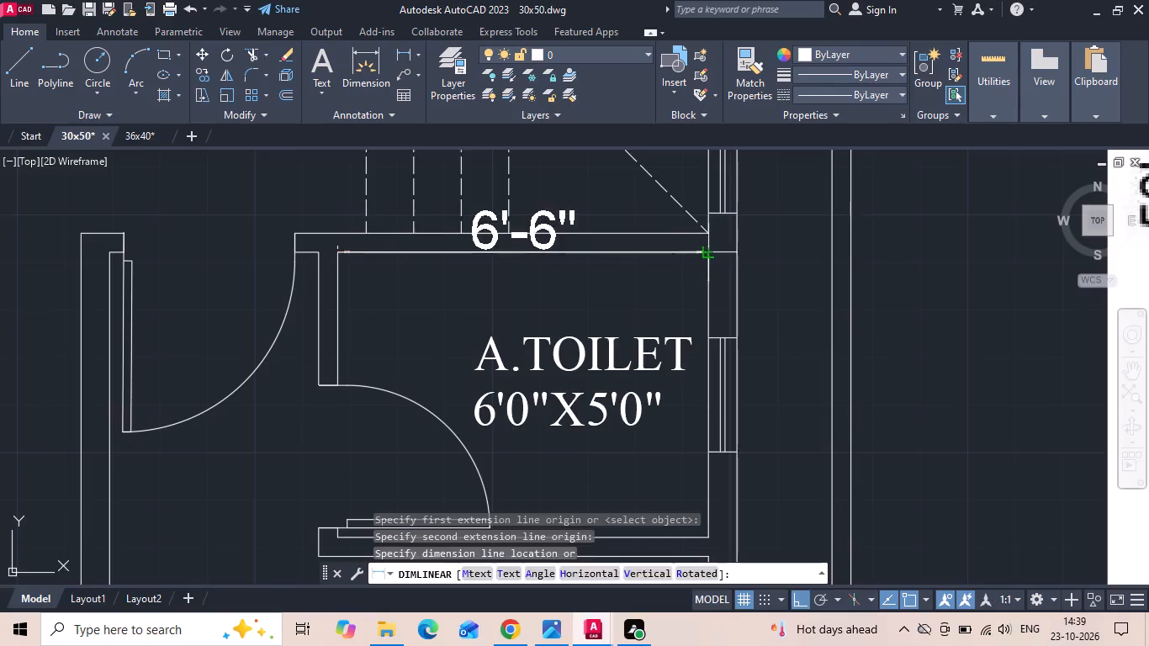
{"action": "key", "text": "Escape"}
Set the first dimension in the ground floor A.TOILET label to 6'6".
{"action": "double_click", "coordinate": [527, 410]}
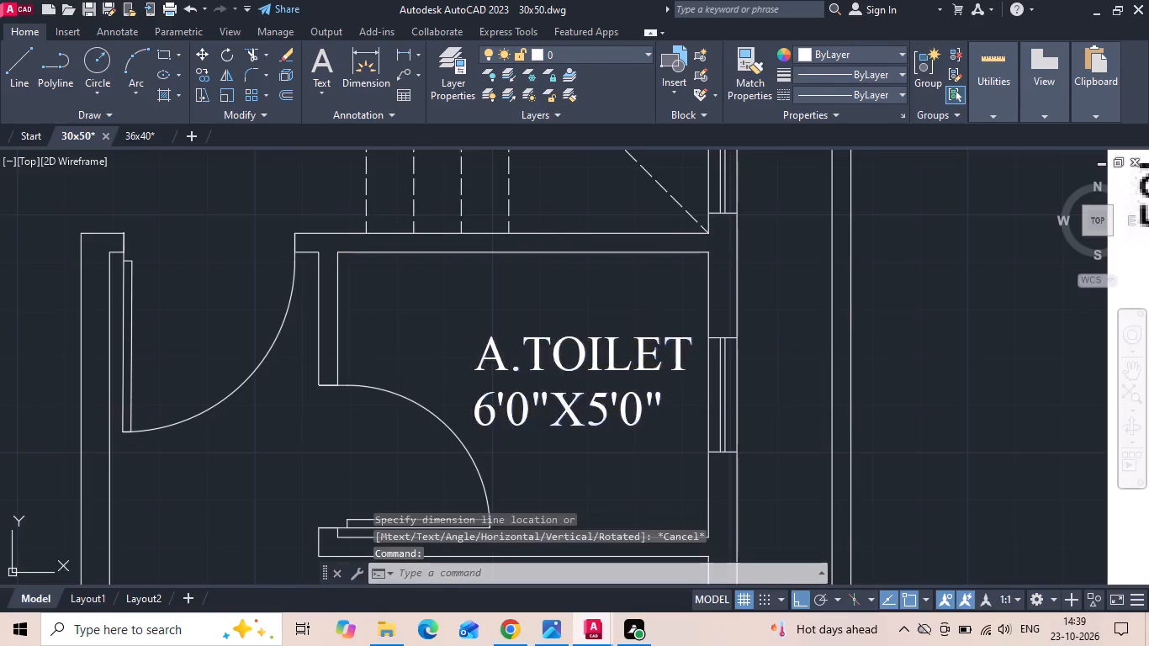
{"action": "key", "text": "BackSpace"}
{"action": "key", "text": "6"}
{"action": "left_click", "coordinate": [481, 294]}
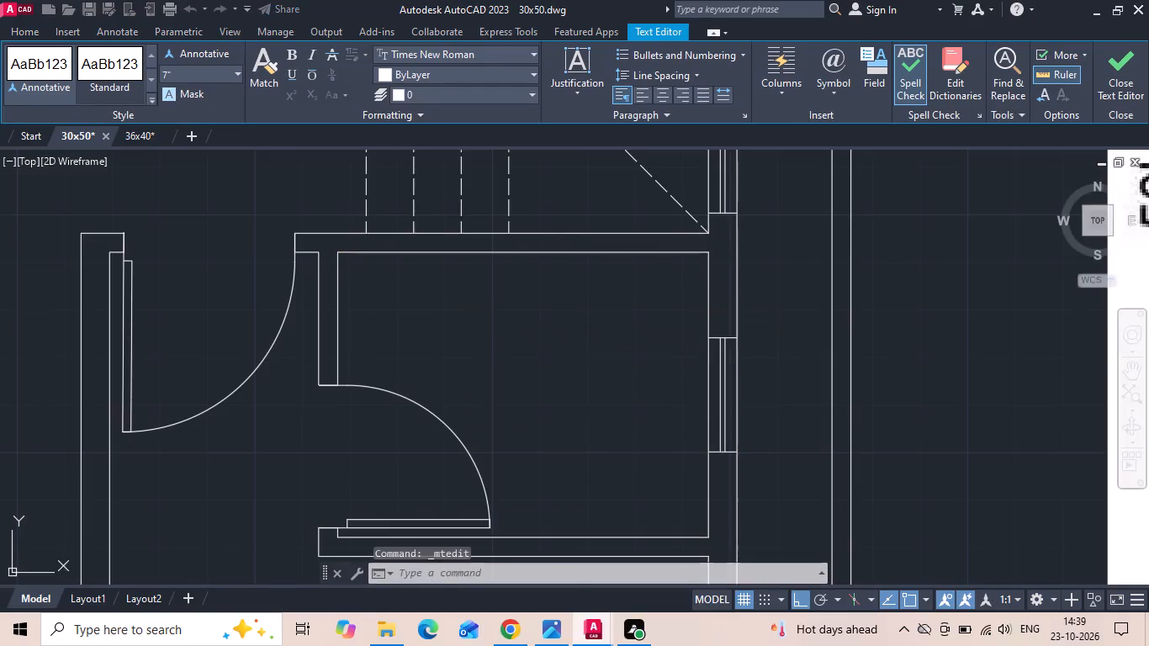
Set the first dimension in the first floor A.TOILET label to 6'6".
{"action": "scroll", "coordinate": [476, 294], "scroll_direction": "down", "scroll_amount": 3}
{"action": "scroll", "coordinate": [375, 336], "scroll_direction": "down", "scroll_amount": 3}
{"action": "scroll", "coordinate": [784, 357], "scroll_direction": "up", "scroll_amount": 2}
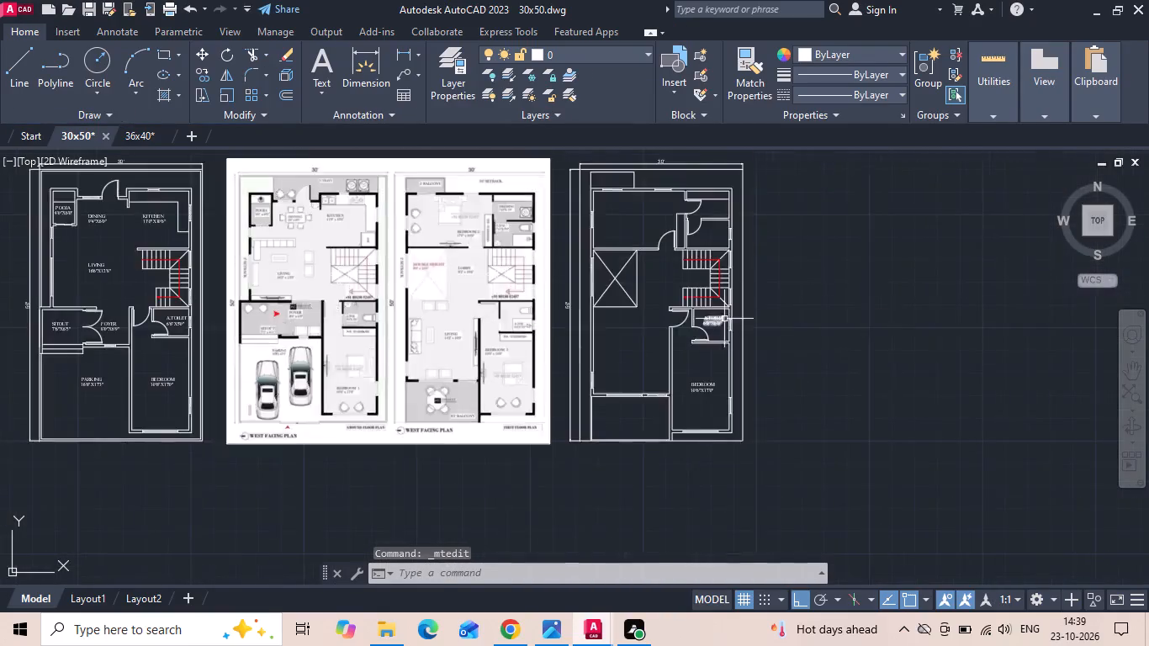
{"action": "scroll", "coordinate": [724, 319], "scroll_direction": "up", "scroll_amount": 4}
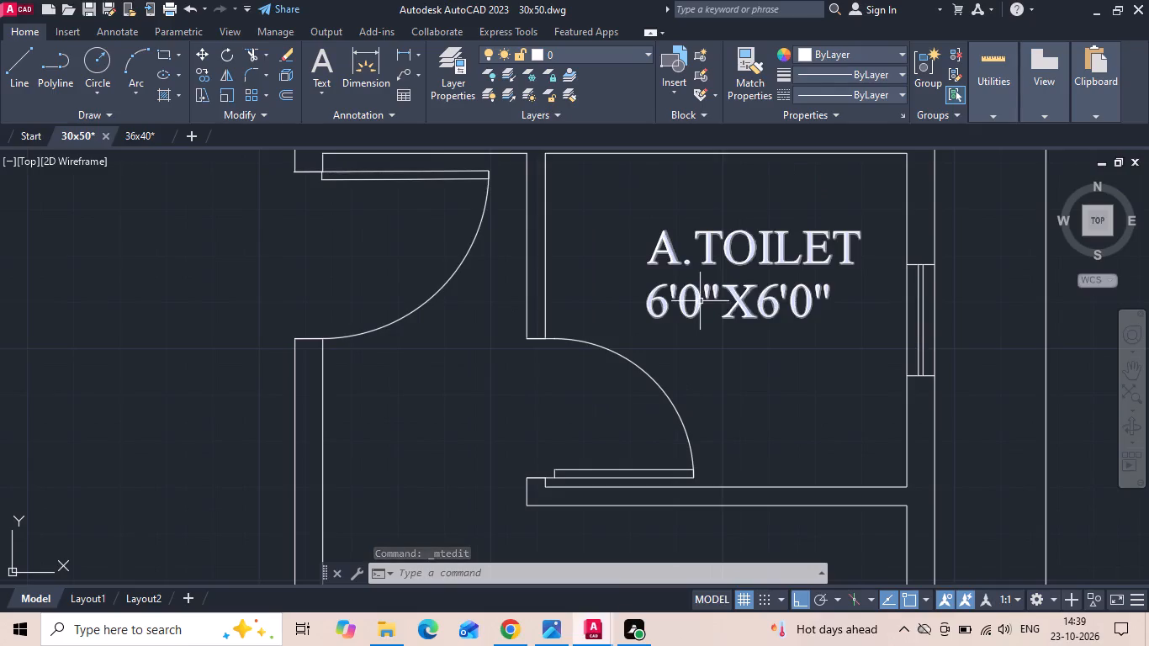
{"action": "double_click", "coordinate": [699, 300]}
{"action": "key", "text": "BackSpace"}
{"action": "key", "text": "6"}
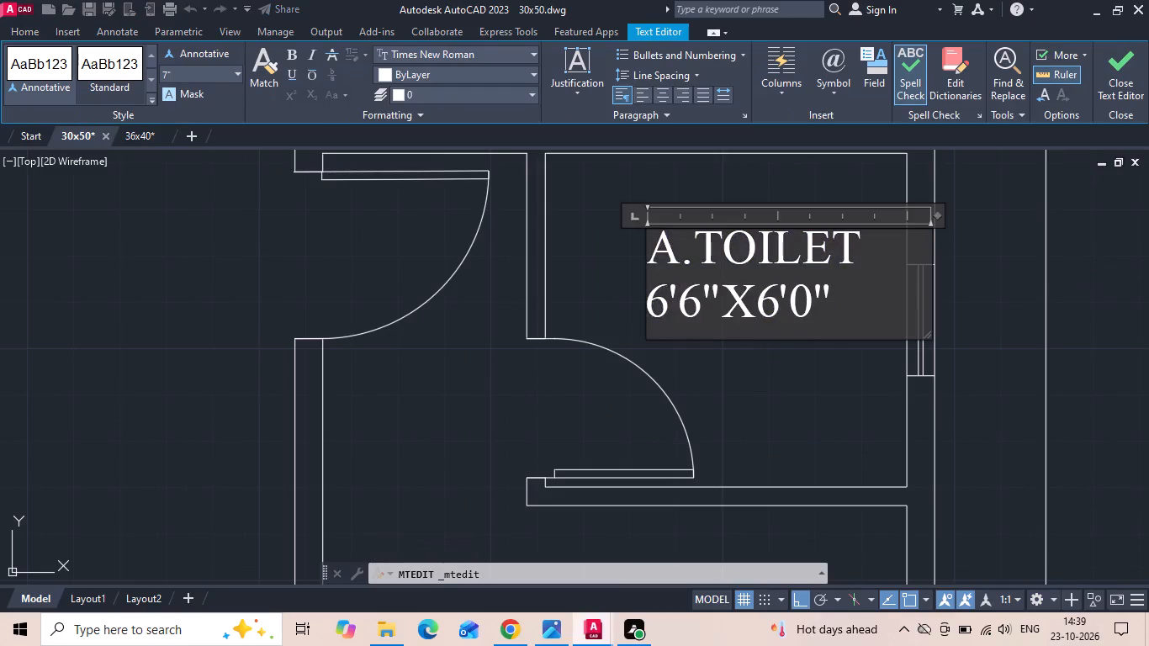
{"action": "scroll", "coordinate": [760, 344], "scroll_direction": "down", "scroll_amount": 2}
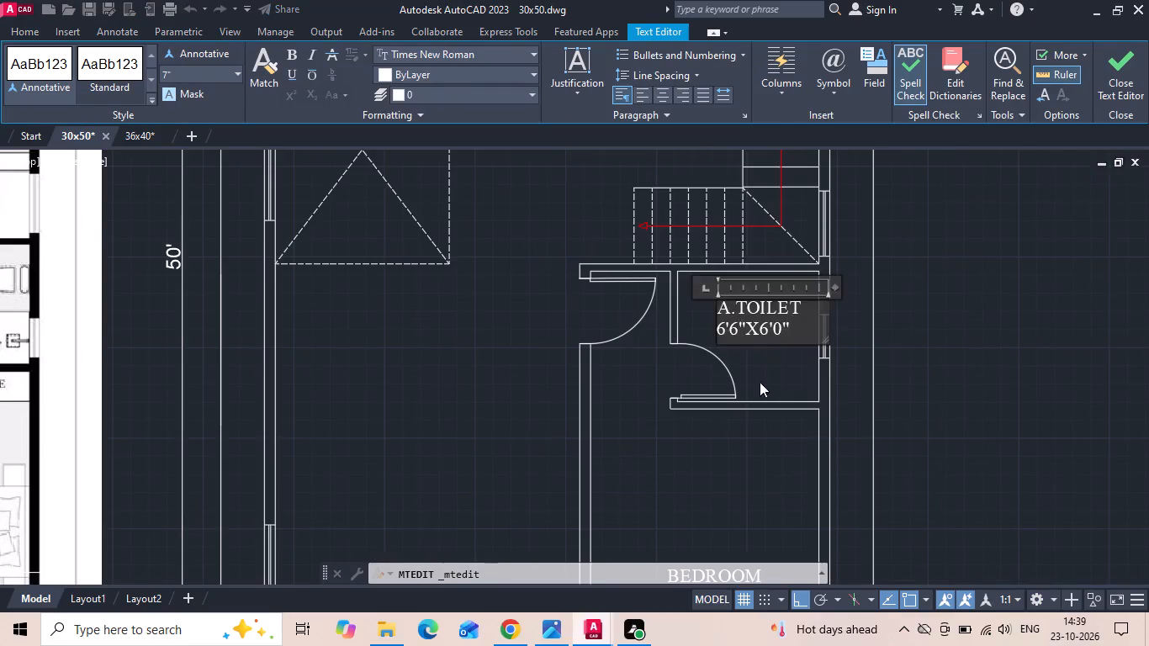
{"action": "left_click", "coordinate": [760, 383]}
Set the size in the first floor BEDROOM label to 10'6"X16'0".
{"action": "scroll", "coordinate": [801, 301], "scroll_direction": "down", "scroll_amount": 2}
{"action": "scroll", "coordinate": [755, 400], "scroll_direction": "up", "scroll_amount": 1}
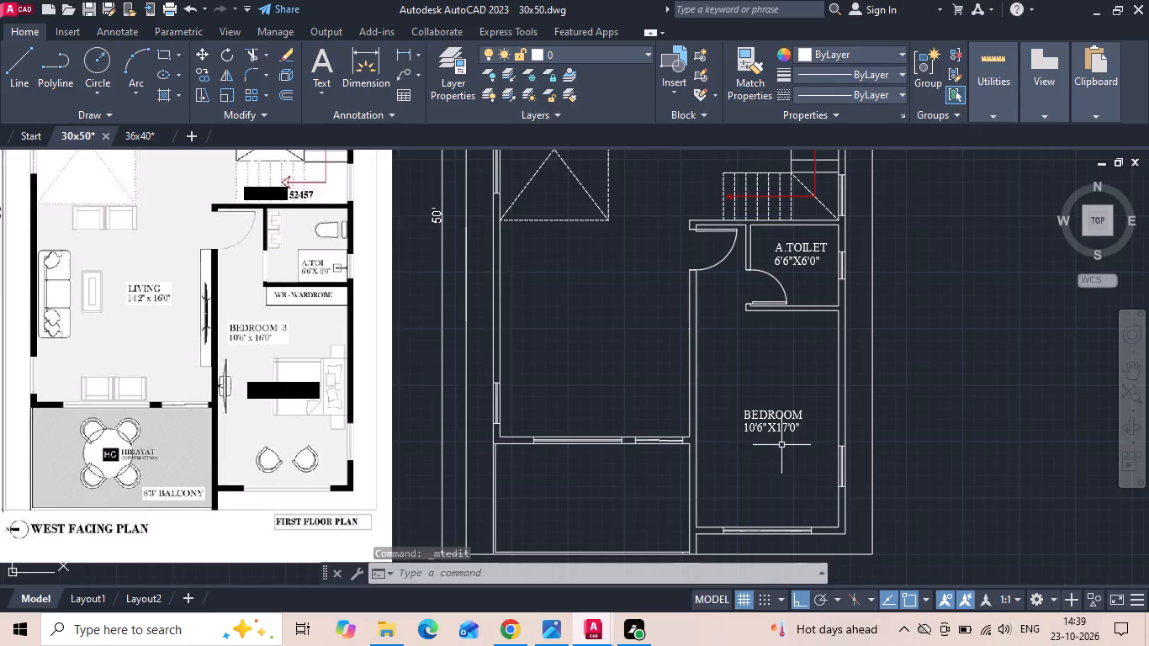
{"action": "scroll", "coordinate": [797, 433], "scroll_direction": "up", "scroll_amount": 3}
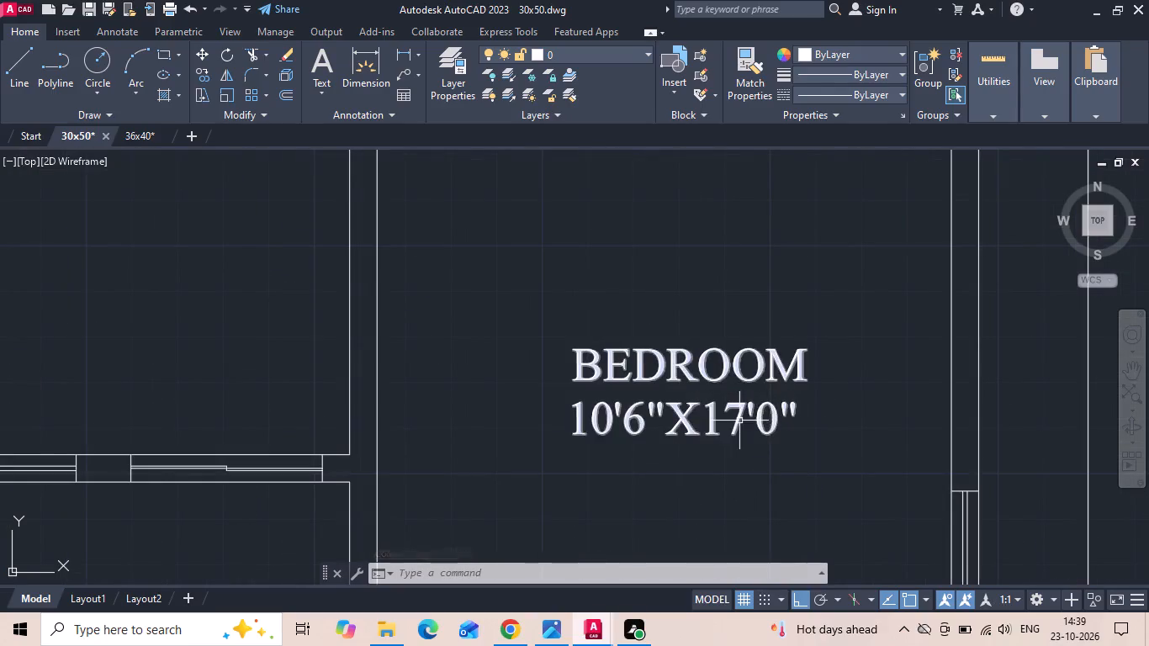
{"action": "double_click", "coordinate": [740, 421]}
{"action": "key", "text": "BackSpace"}
{"action": "key", "text": "6"}
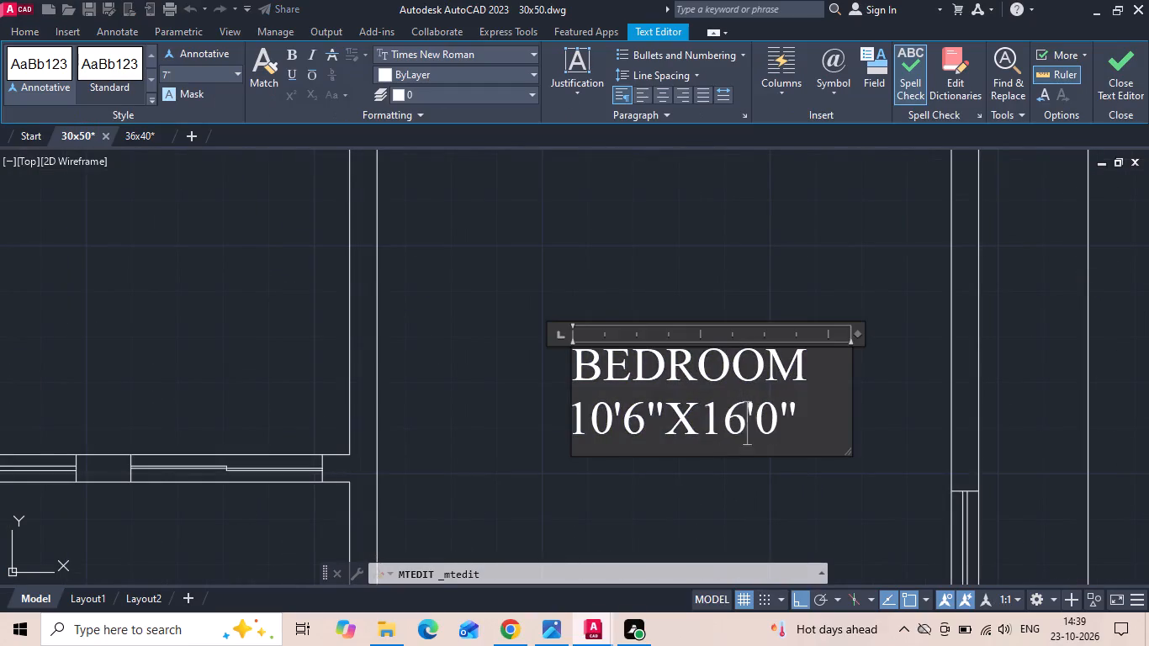
{"action": "left_click", "coordinate": [750, 469]}
Copy the first floor BEDROOM label into the adjoining front balcony, with Ortho off for free placement.
{"action": "scroll", "coordinate": [746, 314], "scroll_direction": "down", "scroll_amount": 3}
{"action": "scroll", "coordinate": [764, 400], "scroll_direction": "down", "scroll_amount": 2}
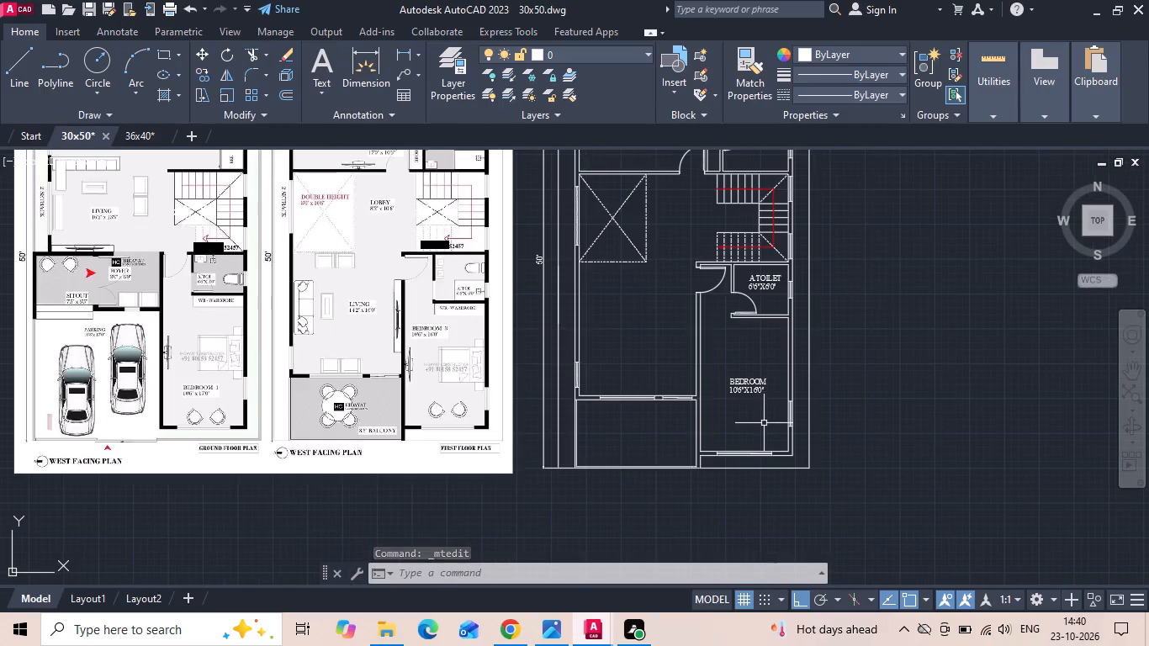
{"action": "scroll", "coordinate": [671, 420], "scroll_direction": "up", "scroll_amount": 1}
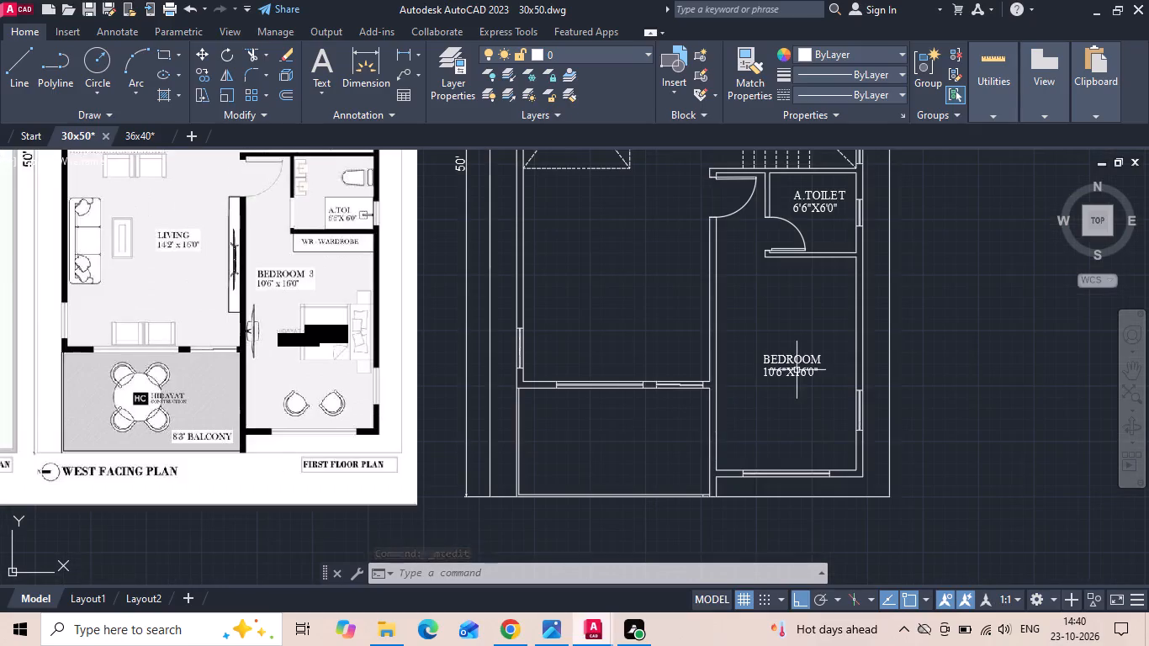
{"action": "left_click", "coordinate": [800, 364]}
{"action": "right_click", "coordinate": [802, 363]}
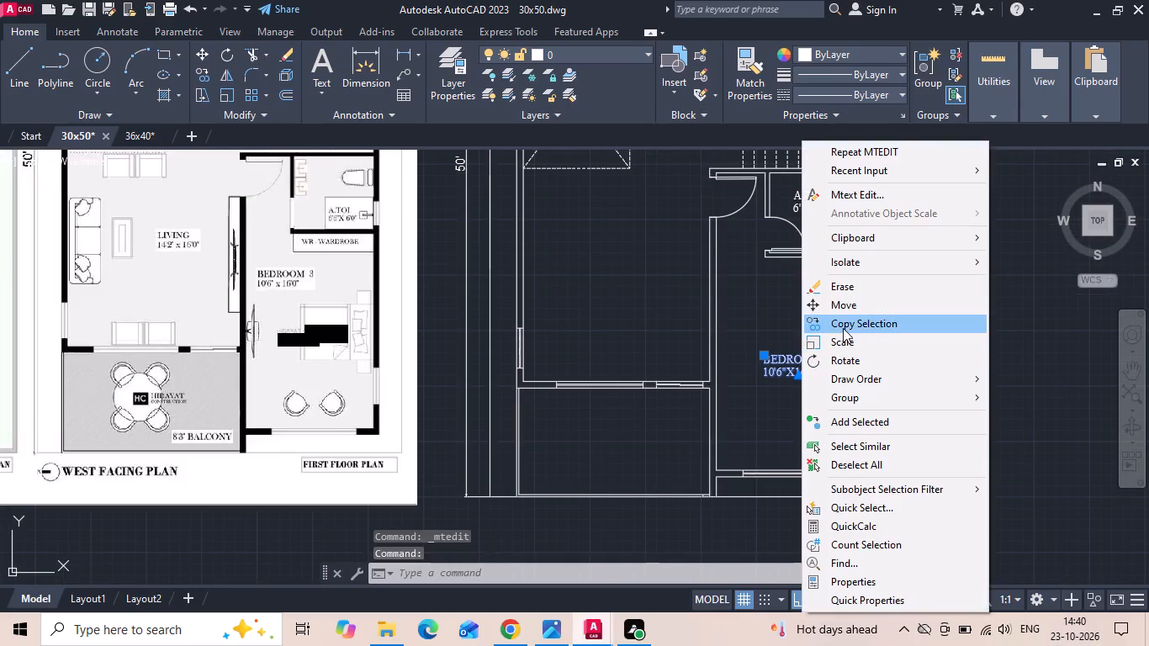
{"action": "left_click", "coordinate": [843, 328]}
{"action": "left_click", "coordinate": [823, 361]}
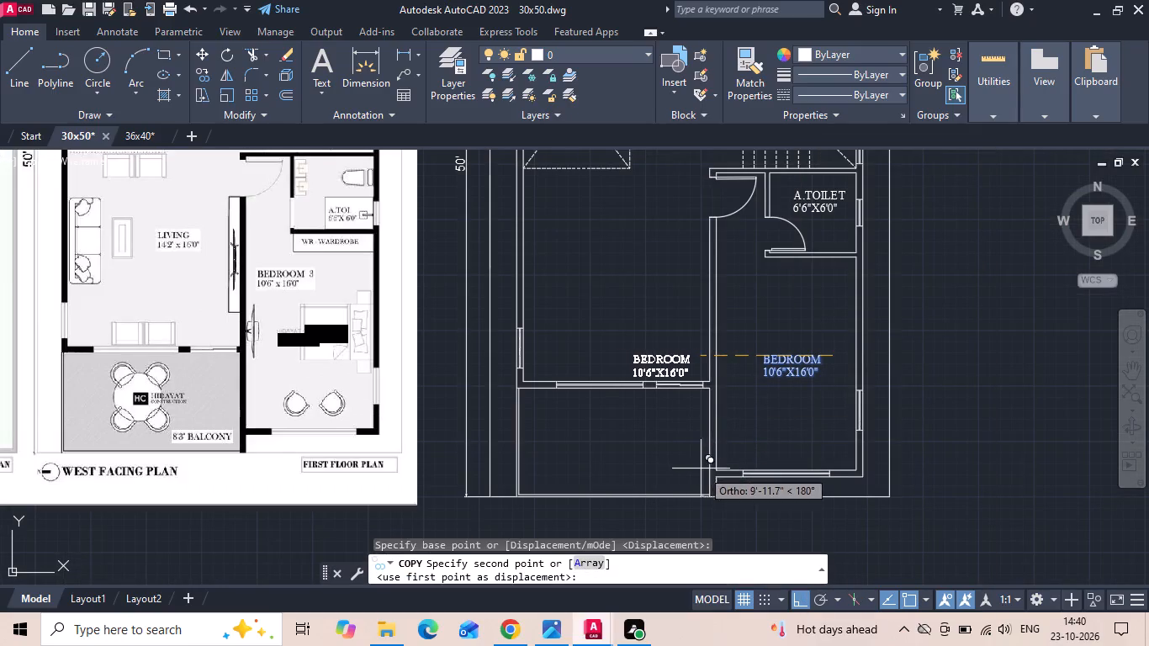
{"action": "left_click", "coordinate": [801, 602]}
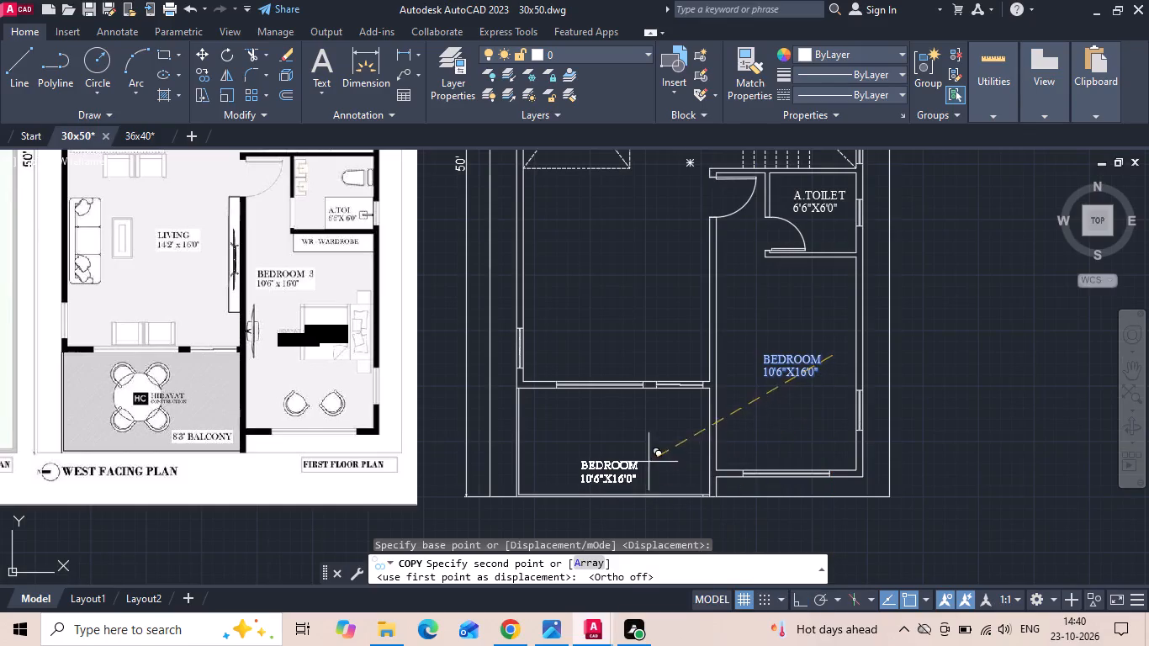
{"action": "left_click", "coordinate": [659, 424]}
{"action": "key", "text": "Escape"}
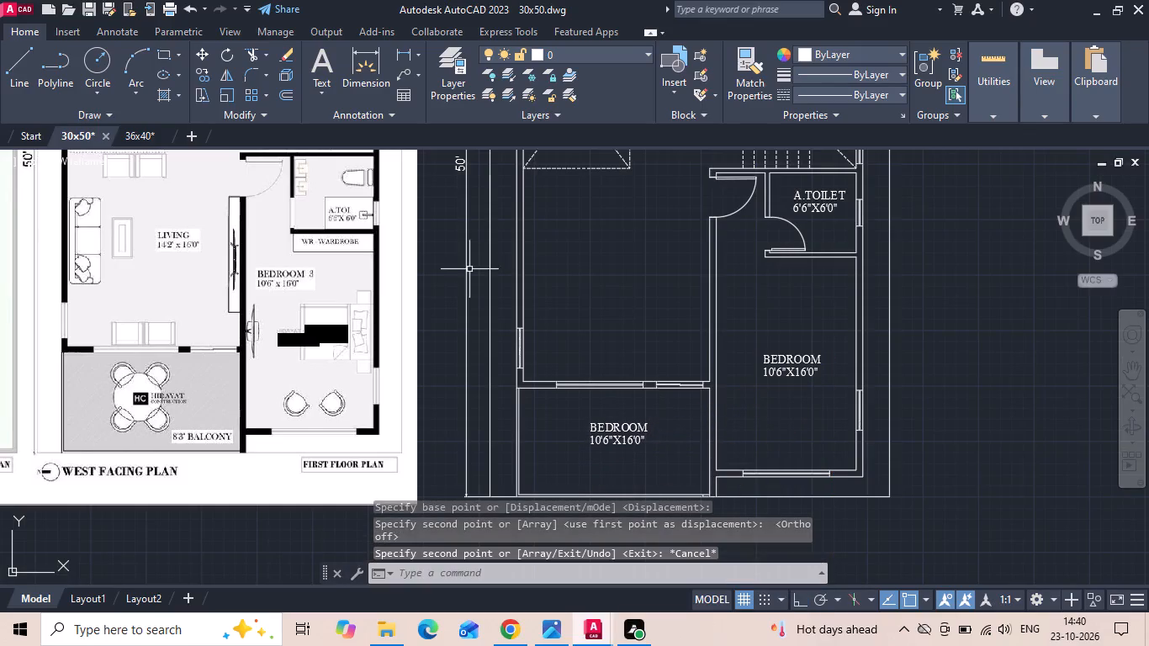
Measure the depth of the first floor front balcony from the living room wall to the outer edge.
{"action": "left_click", "coordinate": [402, 53]}
{"action": "middle_click_drag", "start_coordinate": [476, 417], "coordinate": [558, 308]}
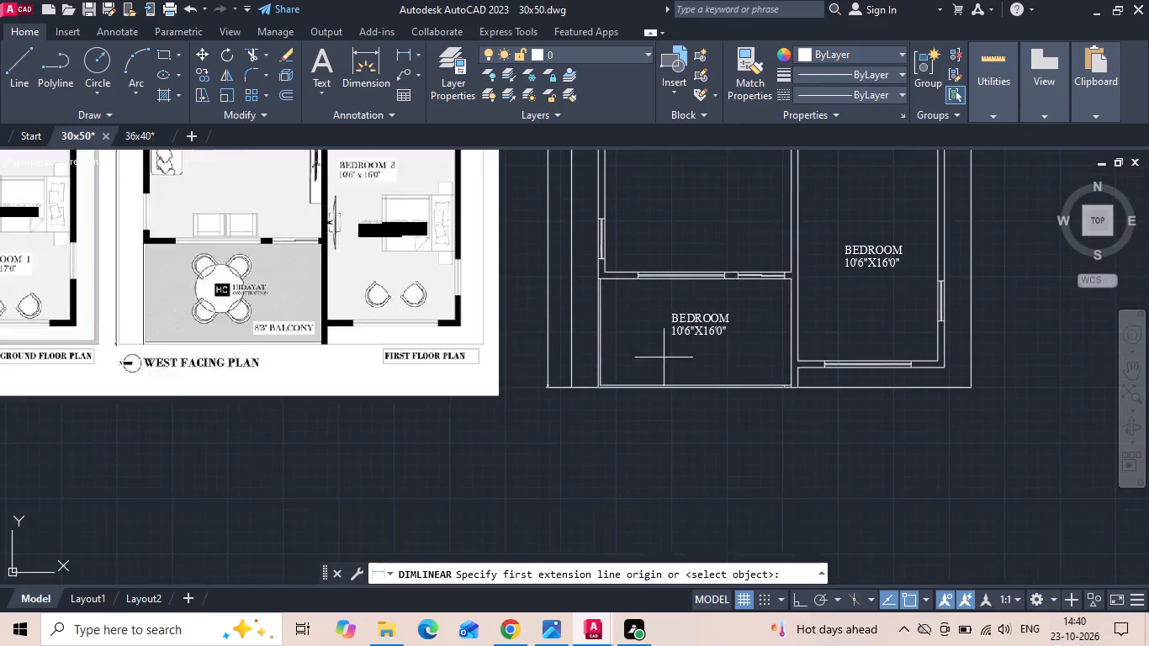
{"action": "scroll", "coordinate": [680, 392], "scroll_direction": "up", "scroll_amount": 1}
{"action": "left_click", "coordinate": [598, 210]}
{"action": "scroll", "coordinate": [580, 367], "scroll_direction": "up", "scroll_amount": 1}
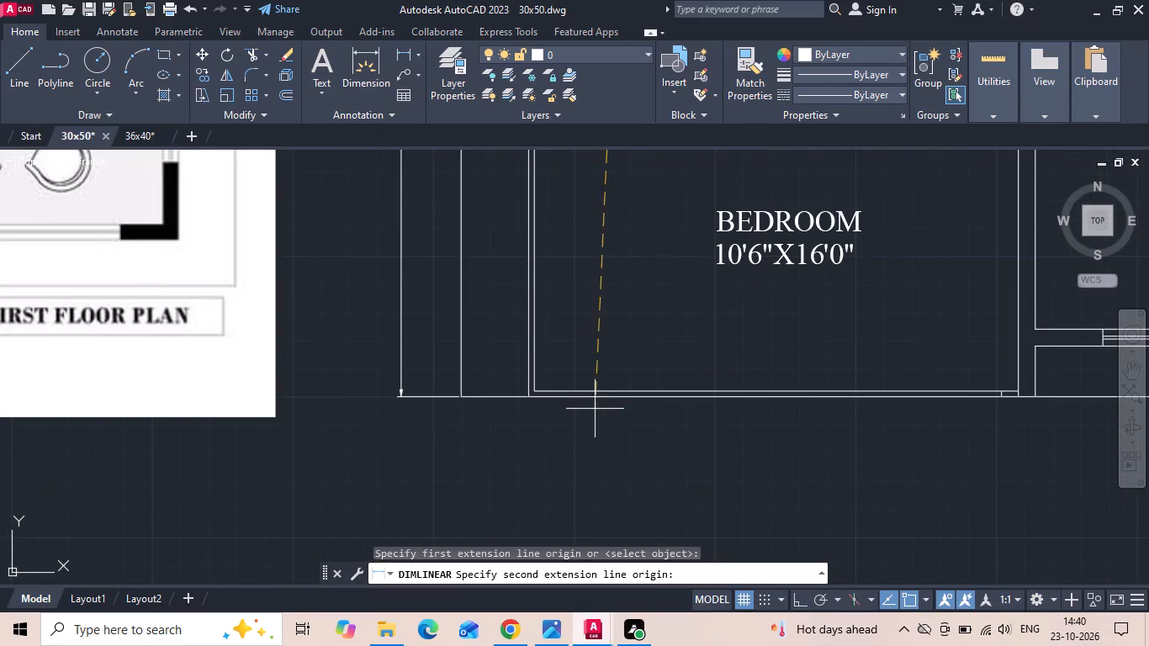
{"action": "left_click", "coordinate": [607, 396]}
{"action": "key", "text": "Escape"}
Place a temporary linear dimension across the width of the first floor front balcony.
{"action": "middle_click_drag", "start_coordinate": [752, 295], "coordinate": [746, 332]}
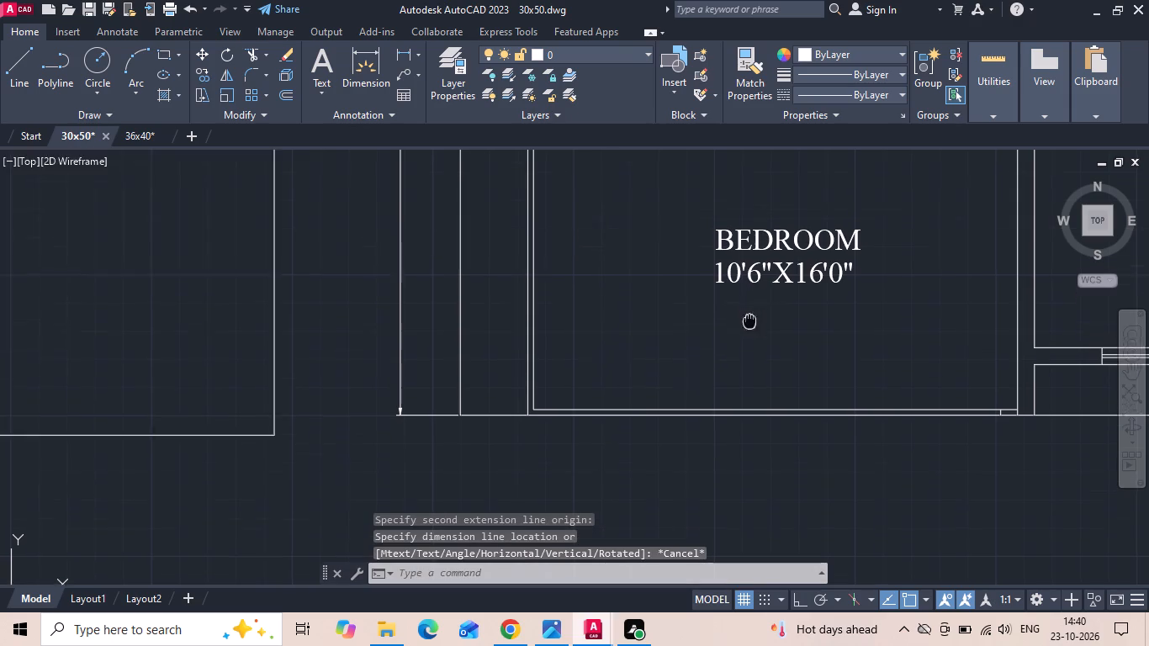
{"action": "middle_click_drag", "start_coordinate": [746, 332], "coordinate": [740, 347]}
{"action": "key", "text": "space"}
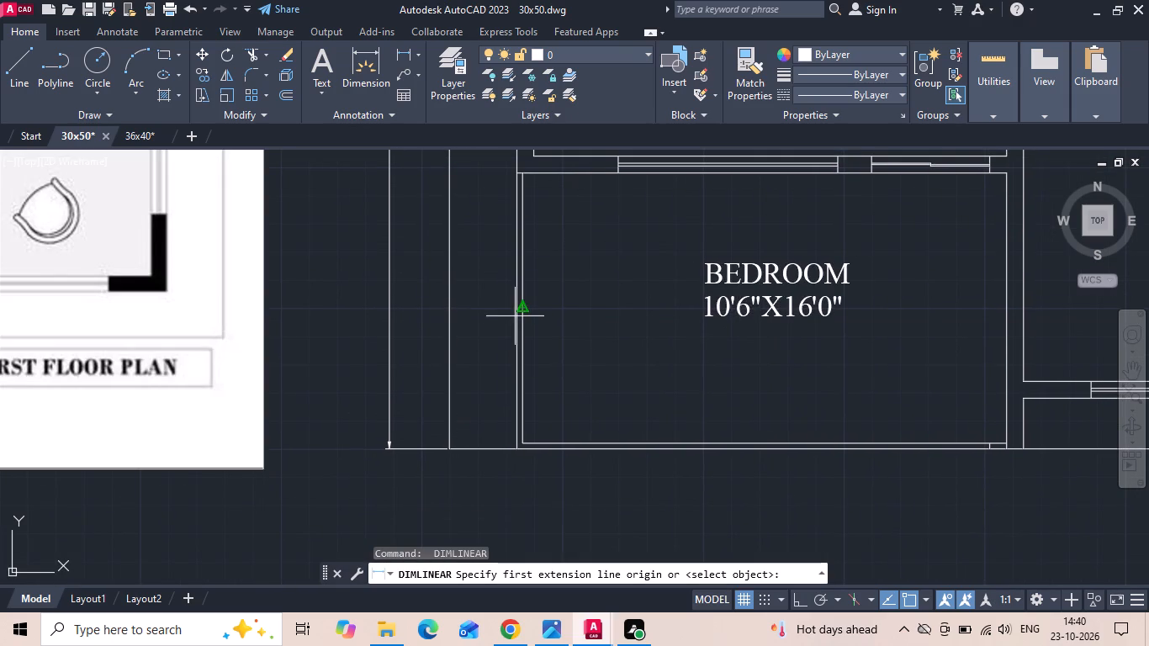
{"action": "scroll", "coordinate": [518, 293], "scroll_direction": "up", "scroll_amount": 2}
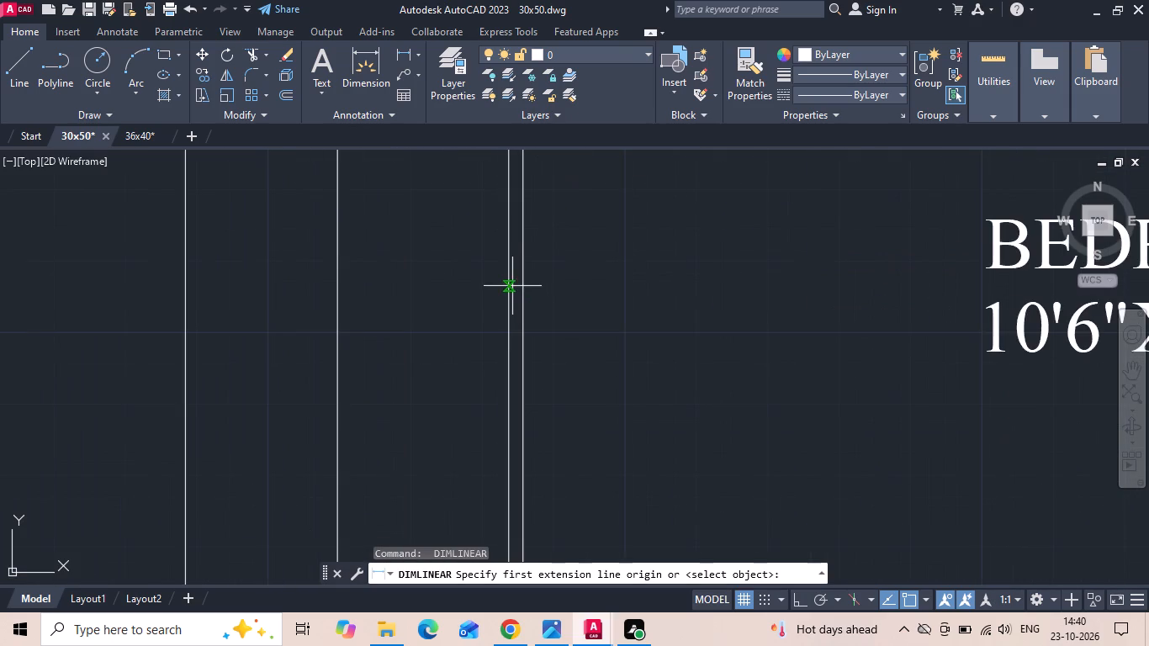
{"action": "left_click_drag", "start_coordinate": [511, 284], "coordinate": [500, 289]}
{"action": "scroll", "coordinate": [426, 373], "scroll_direction": "down", "scroll_amount": 2}
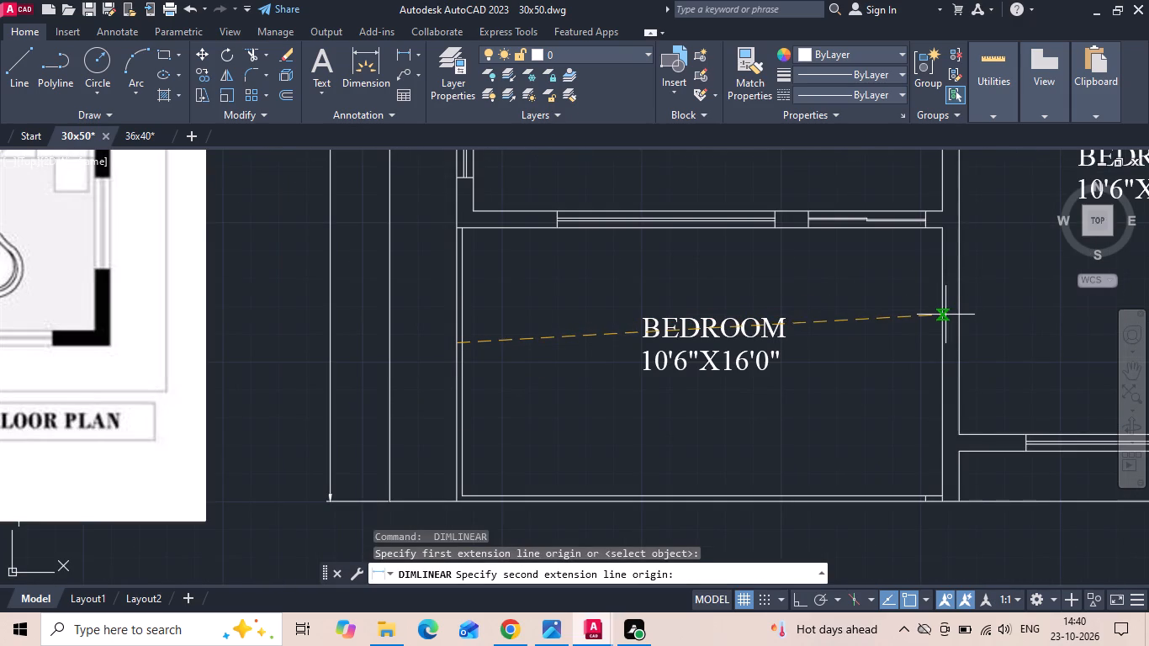
{"action": "left_click", "coordinate": [944, 317]}
{"action": "left_click", "coordinate": [918, 278]}
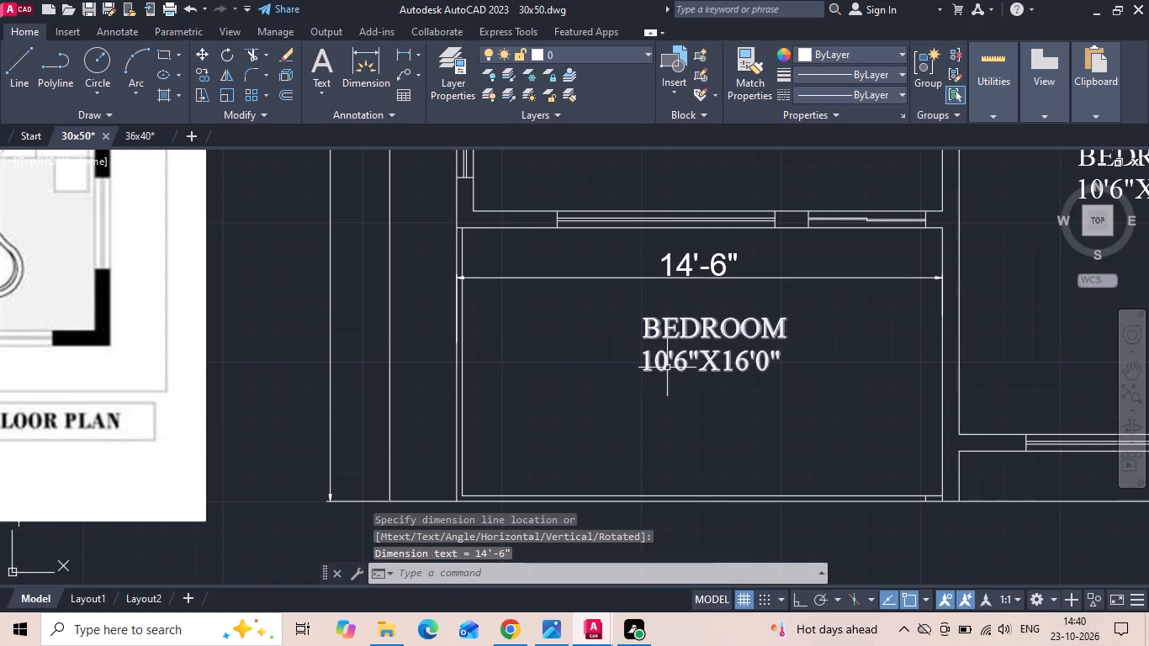
Set the size in the copied label on the balcony to 14'6"X8'2".
{"action": "double_click", "coordinate": [669, 366]}
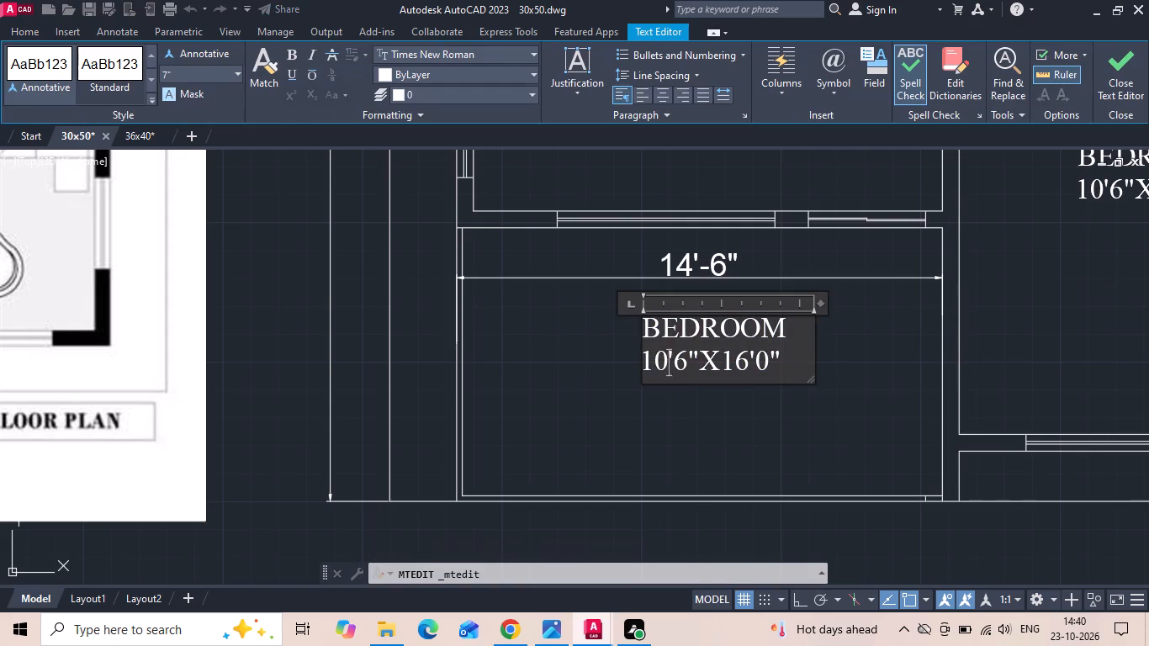
{"action": "key", "text": "BackSpace"}
{"action": "key", "text": "4"}
{"action": "left_click", "coordinate": [749, 363]}
{"action": "key", "text": "BackSpace"}
{"action": "key", "text": "BackSpace"}
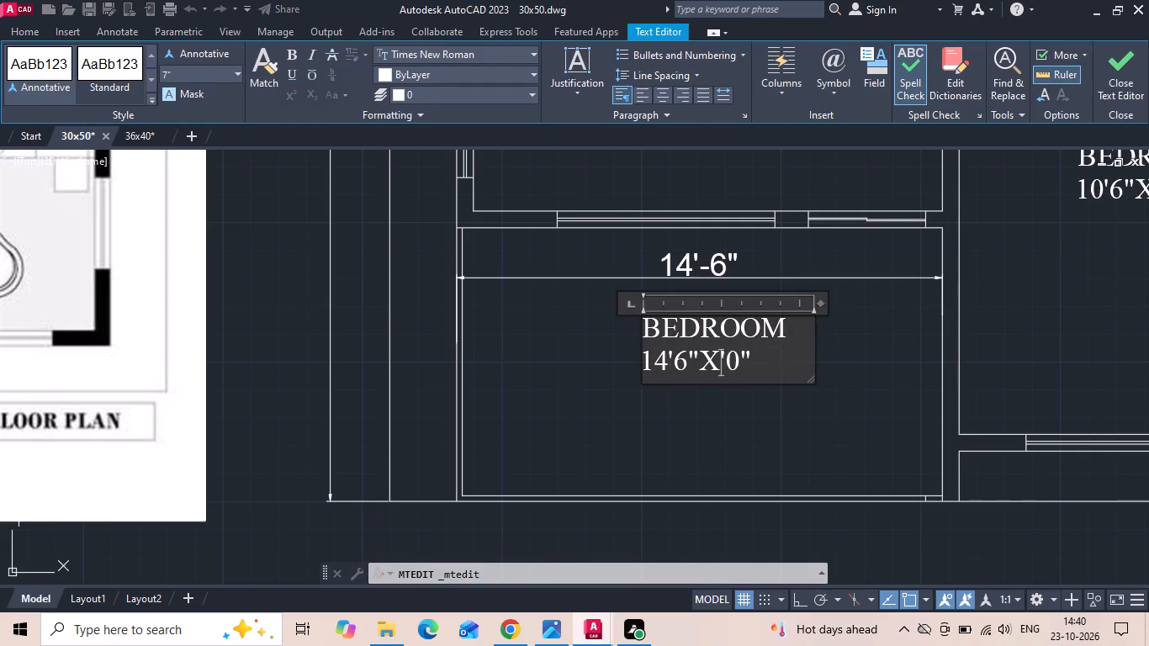
{"action": "key", "text": "8"}
{"action": "left_click", "coordinate": [758, 363]}
{"action": "key", "text": "BackSpace"}
{"action": "key", "text": "2"}
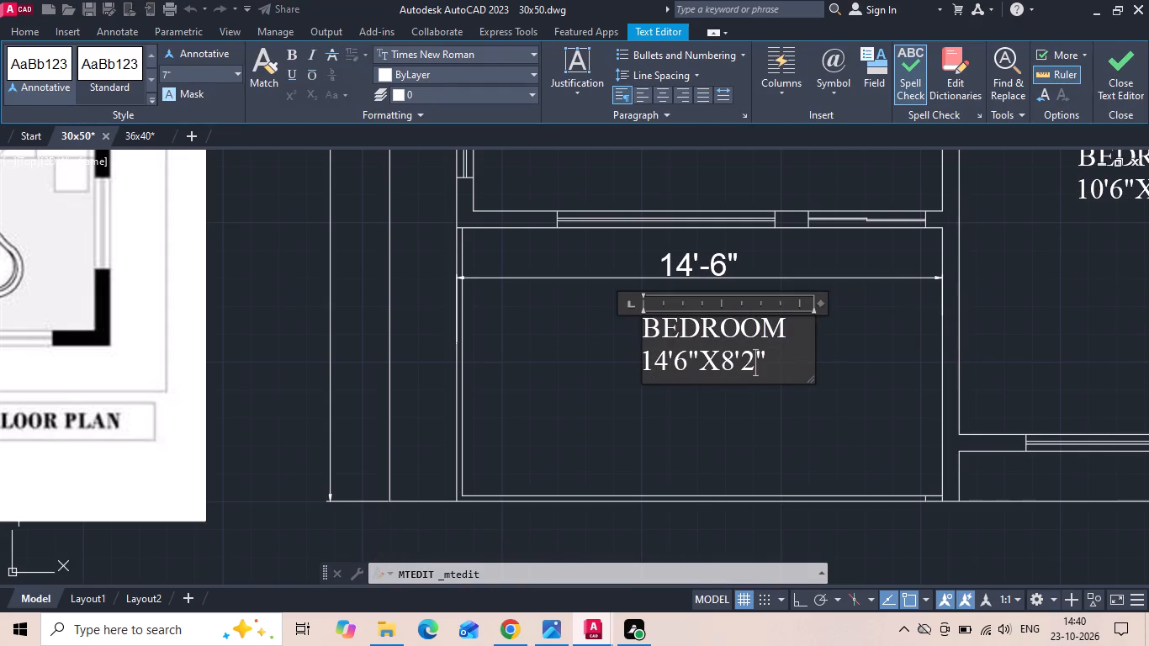
Rename the copied label on the first floor balcony from BEDROOM to BALCONY.
{"action": "left_click", "coordinate": [788, 331]}
{"action": "key", "text": "BackSpace"}
{"action": "key", "text": "BackSpace"}
{"action": "key", "text": "BackSpace"}
{"action": "key", "text": "BackSpace"}
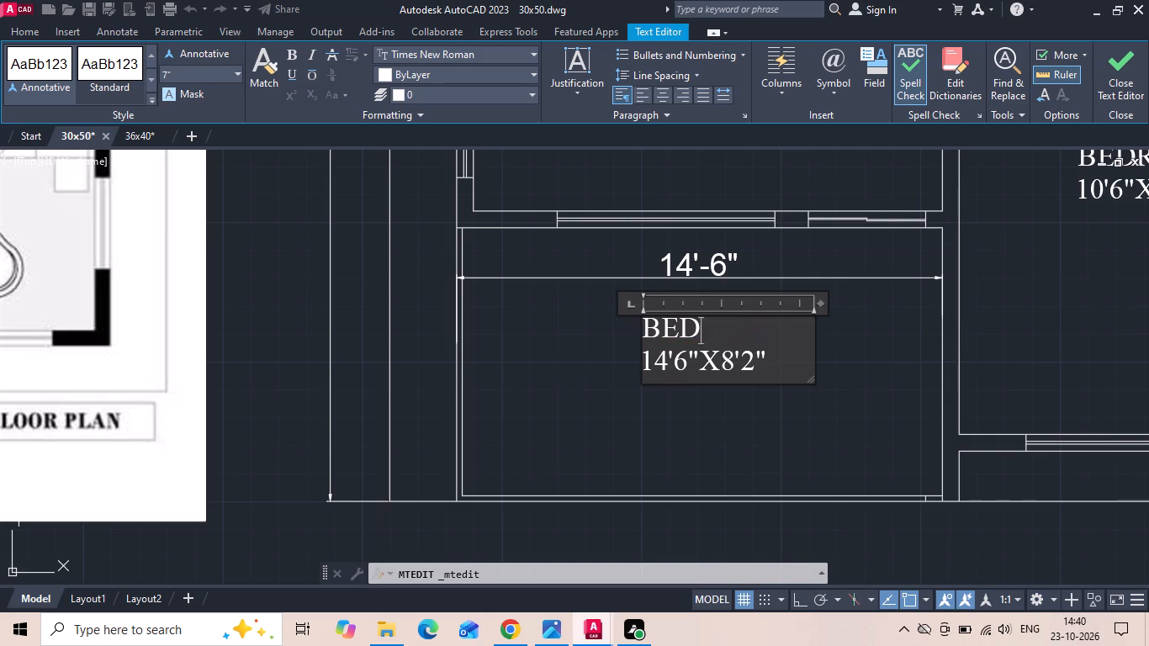
{"action": "key", "text": "BackSpace"}
{"action": "key", "text": "BackSpace"}
{"action": "type", "text": "AL"}
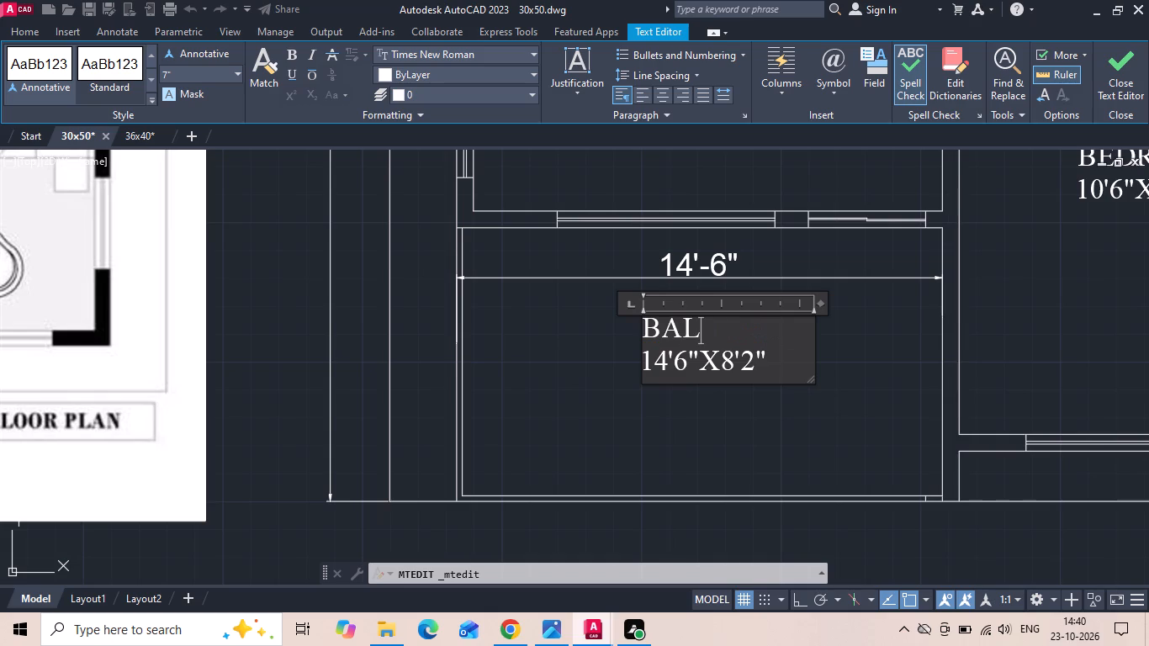
{"action": "type", "text": "CONY"}
{"action": "left_click", "coordinate": [737, 417]}
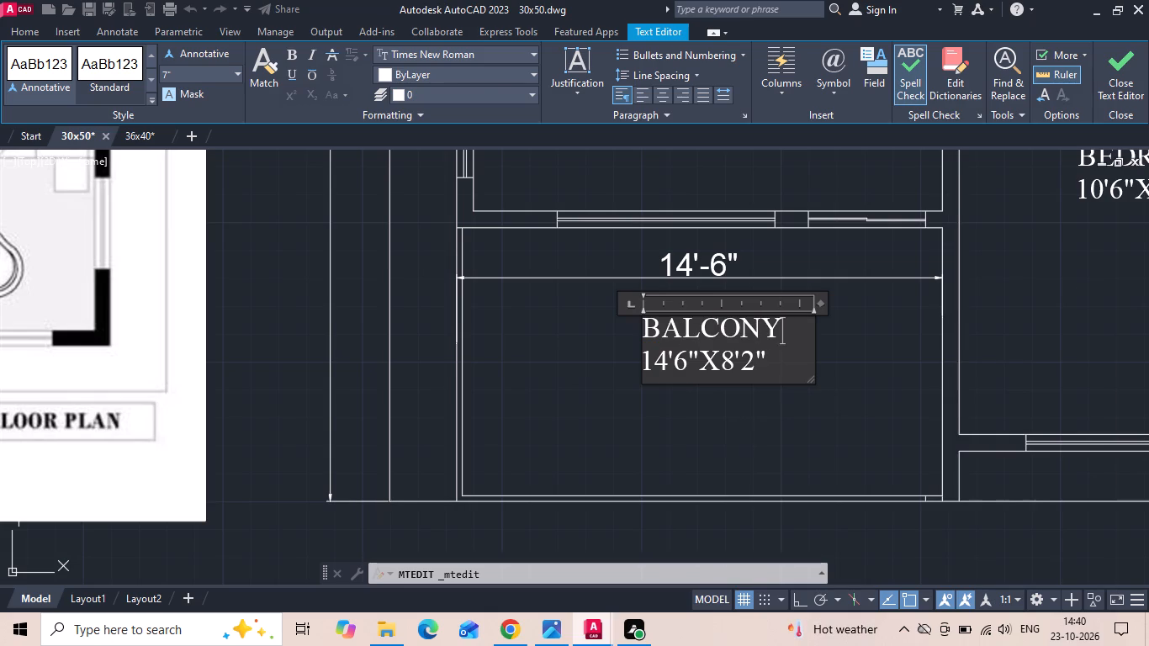
Delete the temporary width dimension above the BALCONY label.
{"action": "left_click_drag", "start_coordinate": [593, 356], "coordinate": [590, 347]}
{"action": "left_click", "coordinate": [549, 277]}
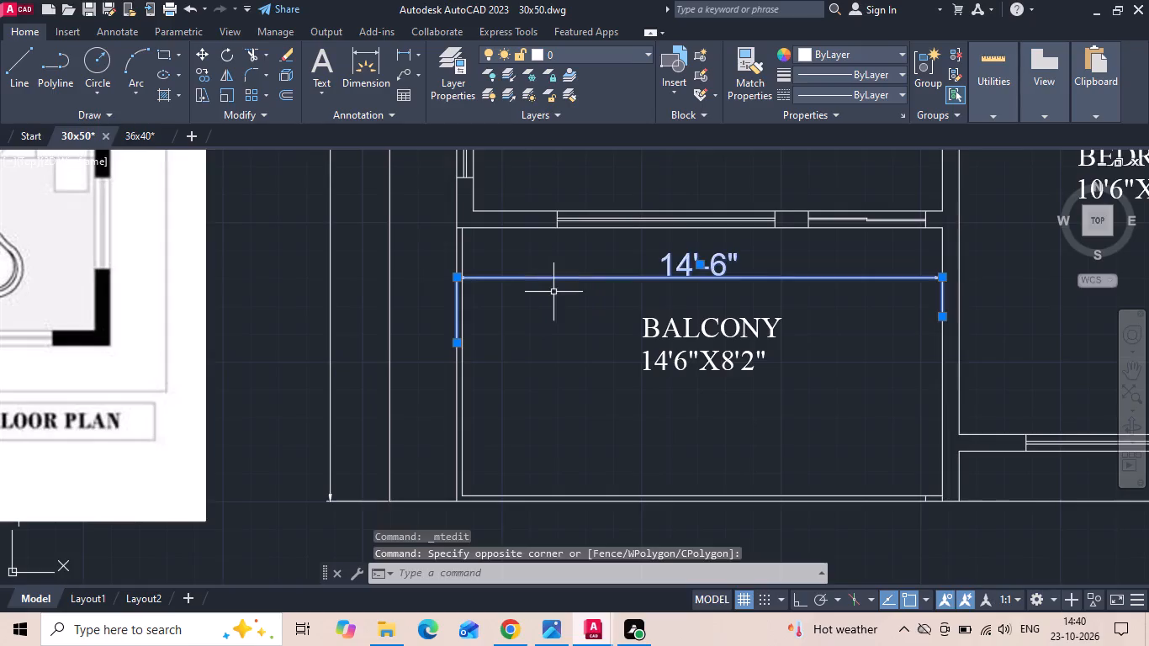
{"action": "key", "text": "Delete"}
Save the drawing.
{"action": "key", "text": "ctrl+s"}
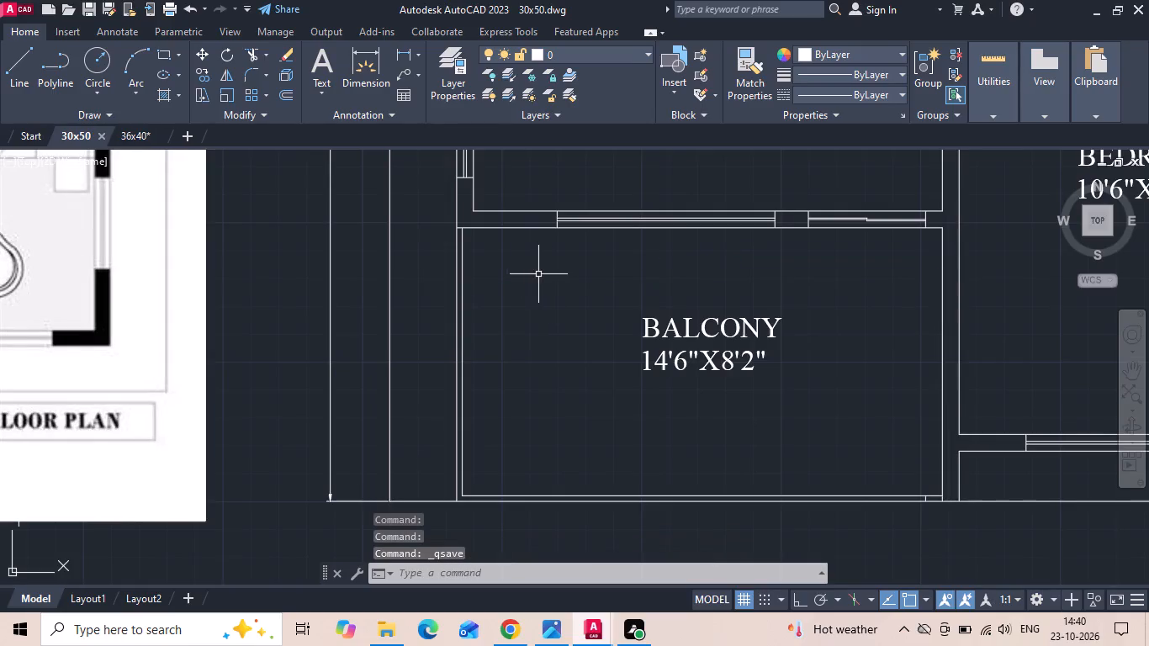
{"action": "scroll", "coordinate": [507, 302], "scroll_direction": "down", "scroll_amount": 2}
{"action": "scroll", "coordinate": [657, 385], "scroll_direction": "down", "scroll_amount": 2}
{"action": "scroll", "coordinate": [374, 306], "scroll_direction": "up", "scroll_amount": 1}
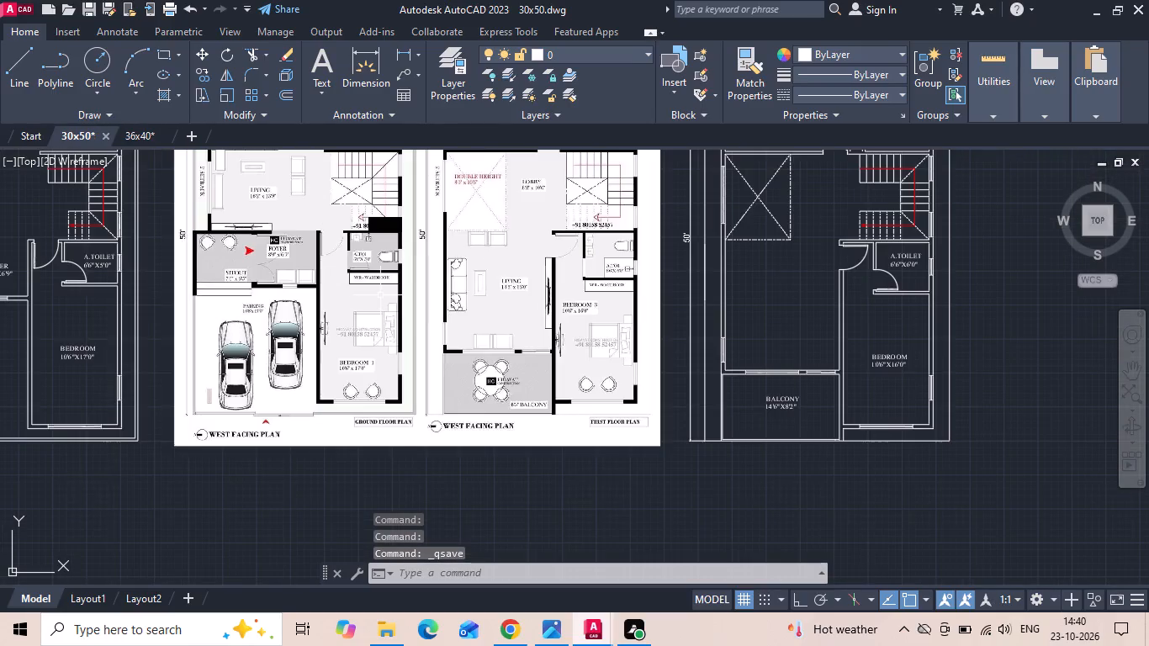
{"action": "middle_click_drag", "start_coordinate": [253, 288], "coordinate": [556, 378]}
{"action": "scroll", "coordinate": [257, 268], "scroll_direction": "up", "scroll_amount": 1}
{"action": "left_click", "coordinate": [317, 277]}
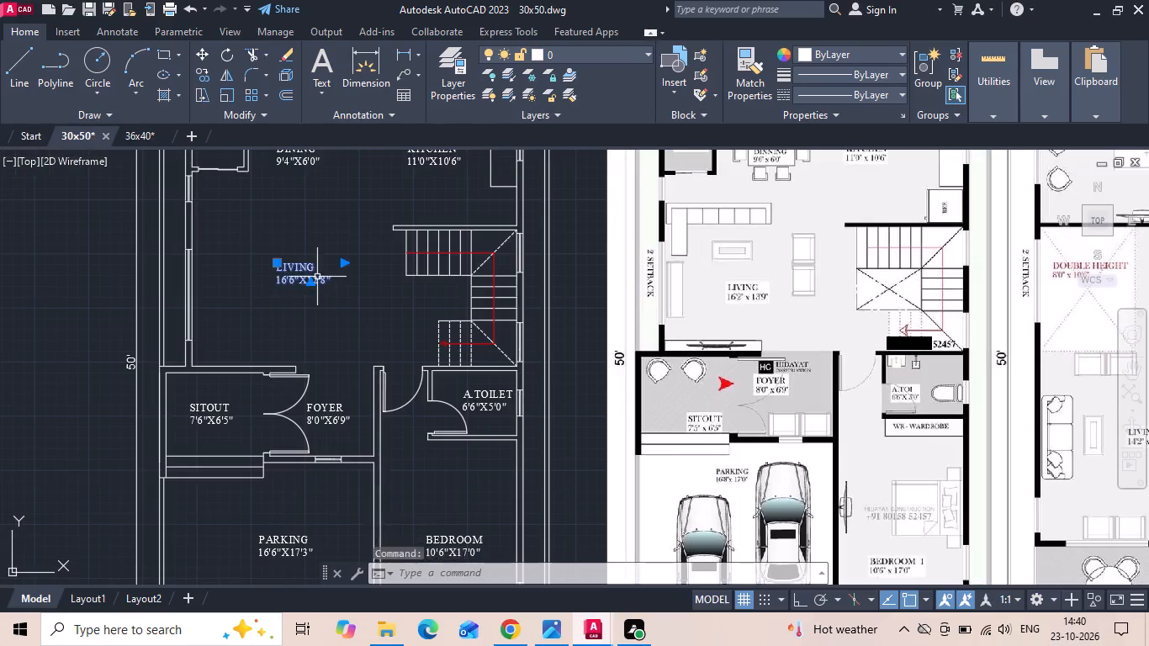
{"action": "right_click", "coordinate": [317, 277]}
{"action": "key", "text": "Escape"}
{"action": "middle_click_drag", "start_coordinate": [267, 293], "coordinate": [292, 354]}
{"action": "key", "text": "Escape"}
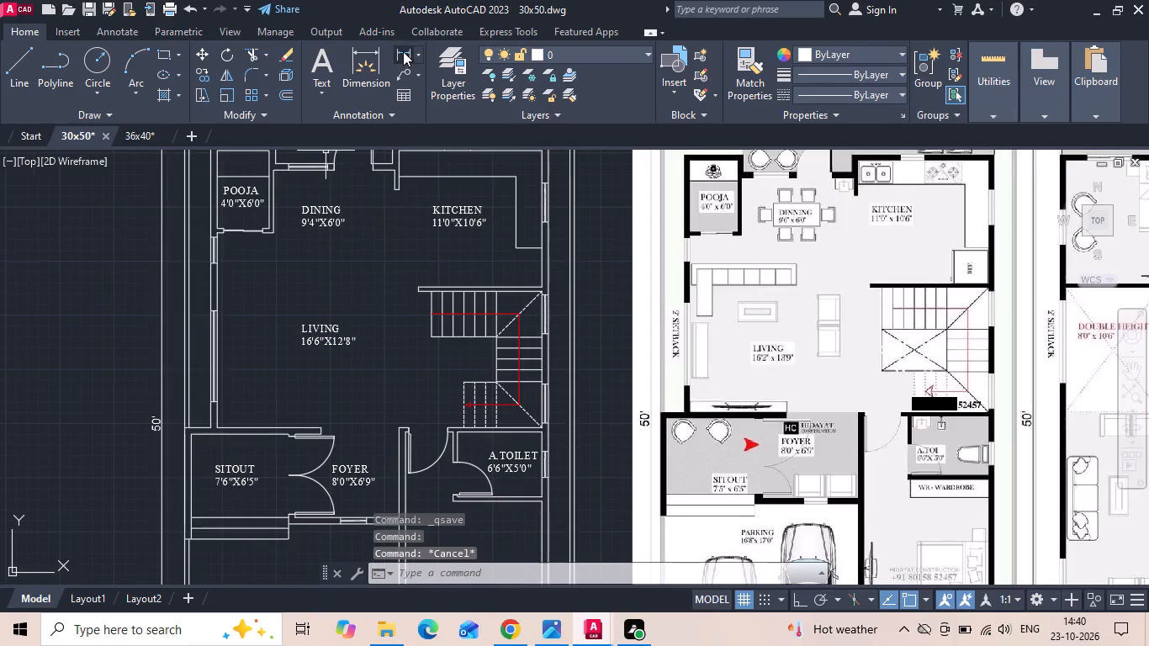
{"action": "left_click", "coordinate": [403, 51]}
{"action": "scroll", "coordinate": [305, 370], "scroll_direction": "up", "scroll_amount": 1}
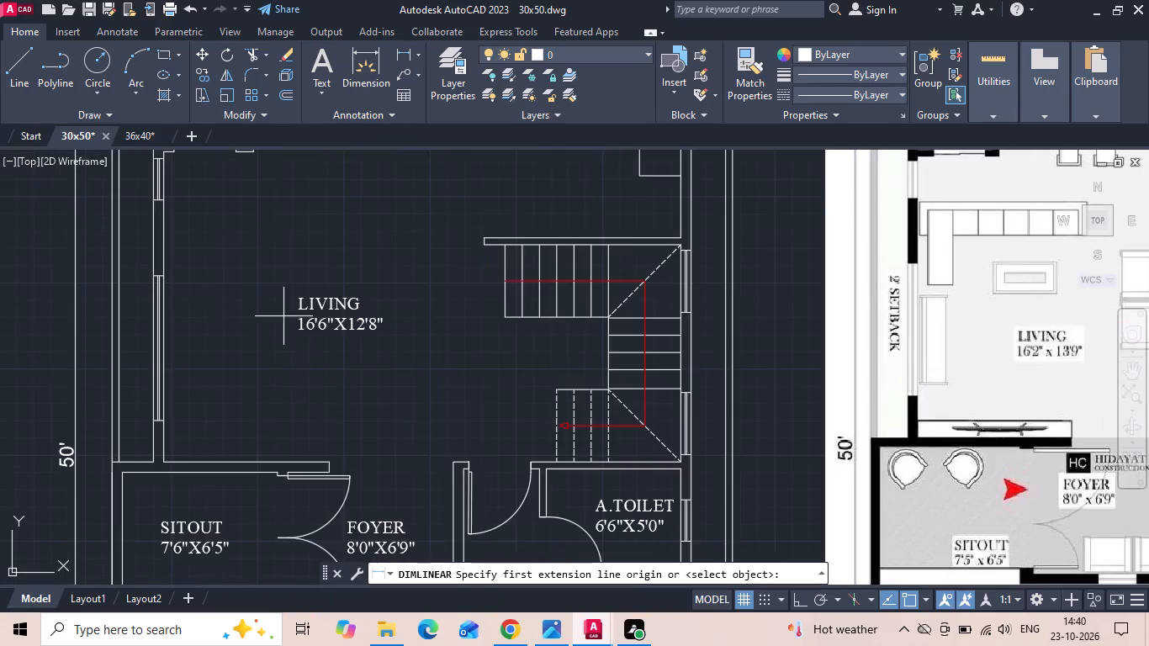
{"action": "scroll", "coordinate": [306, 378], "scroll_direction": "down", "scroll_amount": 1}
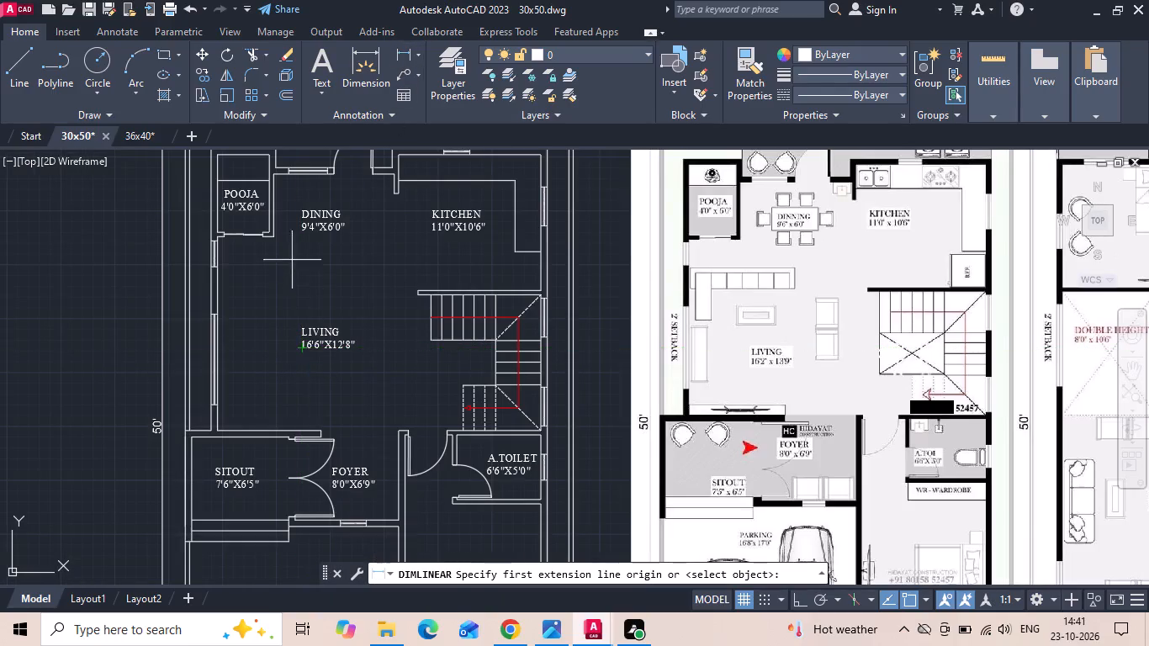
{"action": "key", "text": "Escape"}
Offset the inner line of the dining area's window wall 6' toward the living room as a boundary guide.
{"action": "type", "text": "O"}
{"action": "key", "text": "space"}
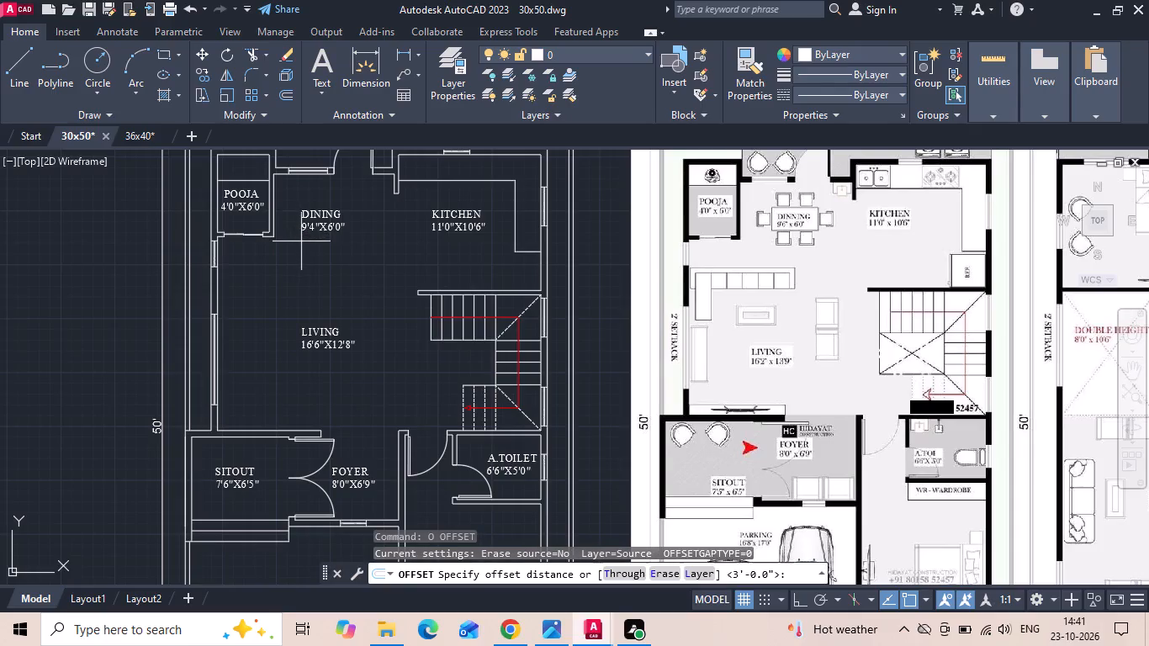
{"action": "key", "text": "6"}
{"action": "key", "text": "apostrophe"}
{"action": "key", "text": "Return"}
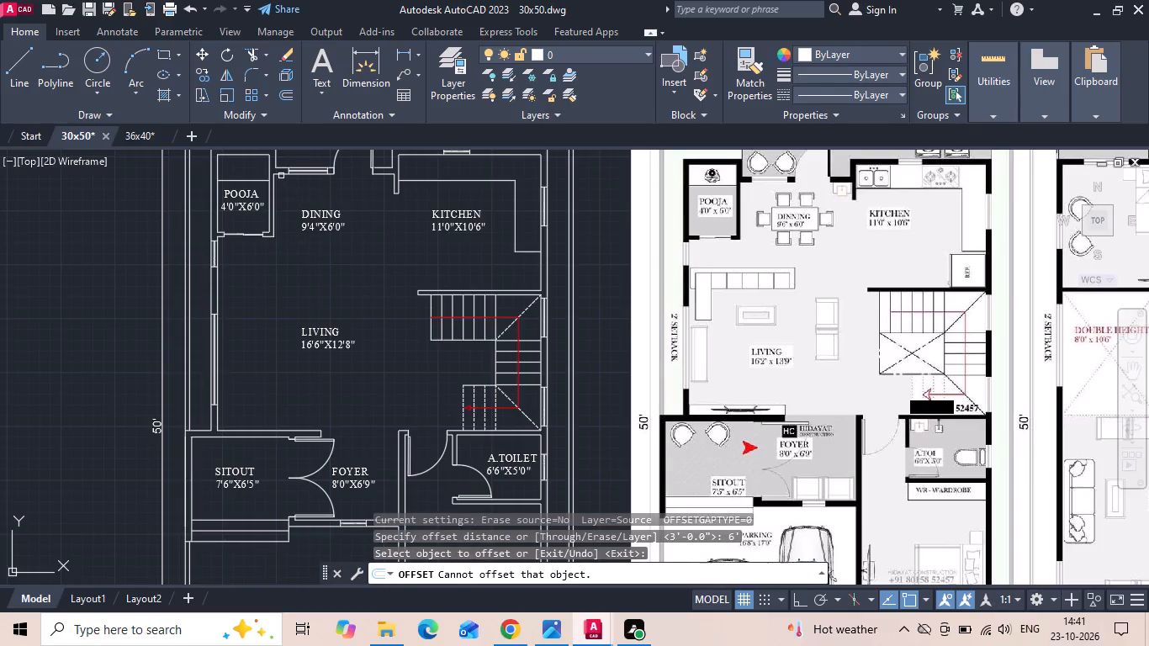
{"action": "left_click", "coordinate": [281, 175]}
{"action": "left_click", "coordinate": [266, 295]}
{"action": "key", "text": "Escape"}
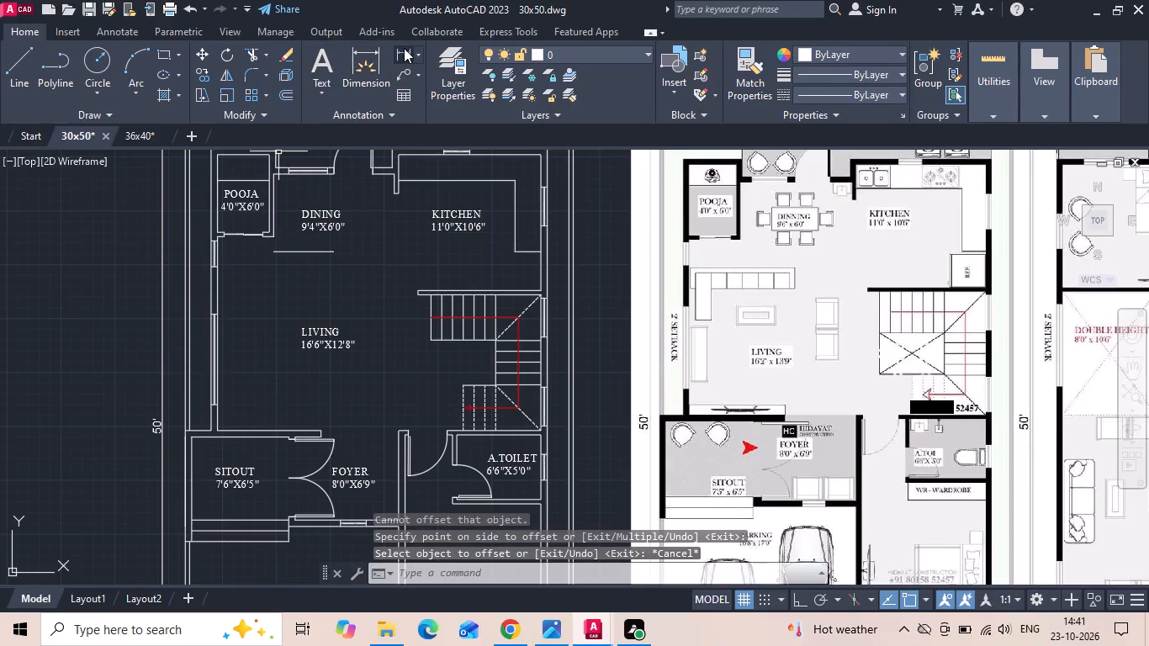
Measure the living room's depth from the pooja room's corner to the wall shared with the sitout.
{"action": "left_click", "coordinate": [404, 48]}
{"action": "scroll", "coordinate": [287, 218], "scroll_direction": "up", "scroll_amount": 2}
{"action": "left_click", "coordinate": [245, 269]}
{"action": "scroll", "coordinate": [277, 233], "scroll_direction": "down", "scroll_amount": 2}
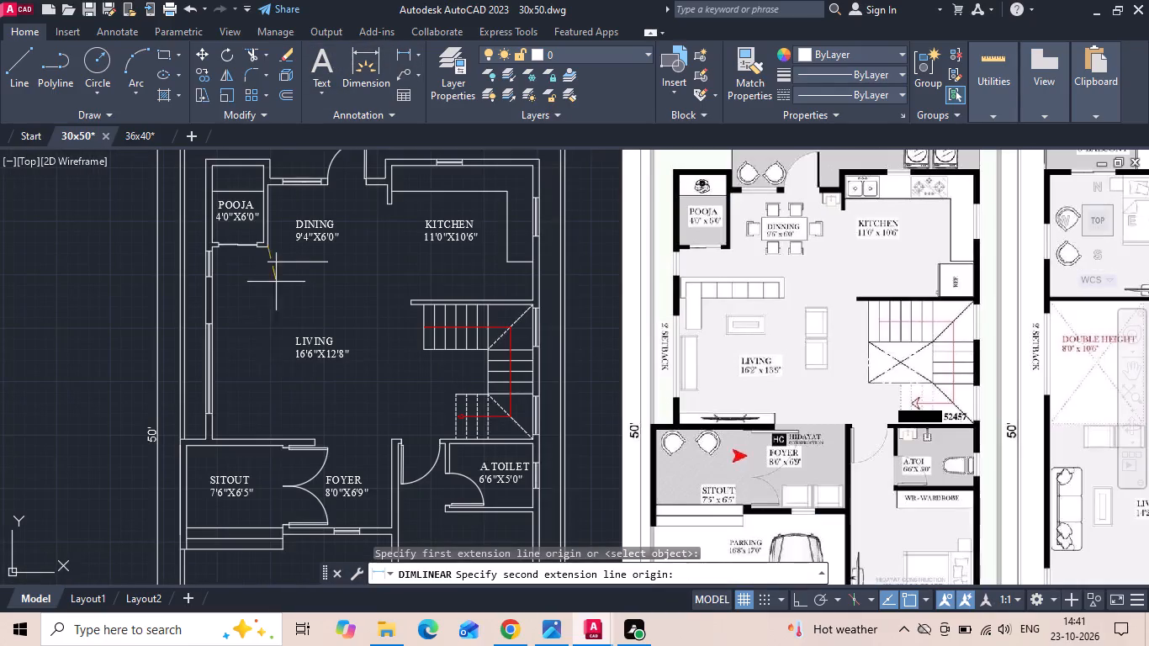
{"action": "left_click", "coordinate": [259, 438]}
{"action": "scroll", "coordinate": [249, 351], "scroll_direction": "up", "scroll_amount": 2}
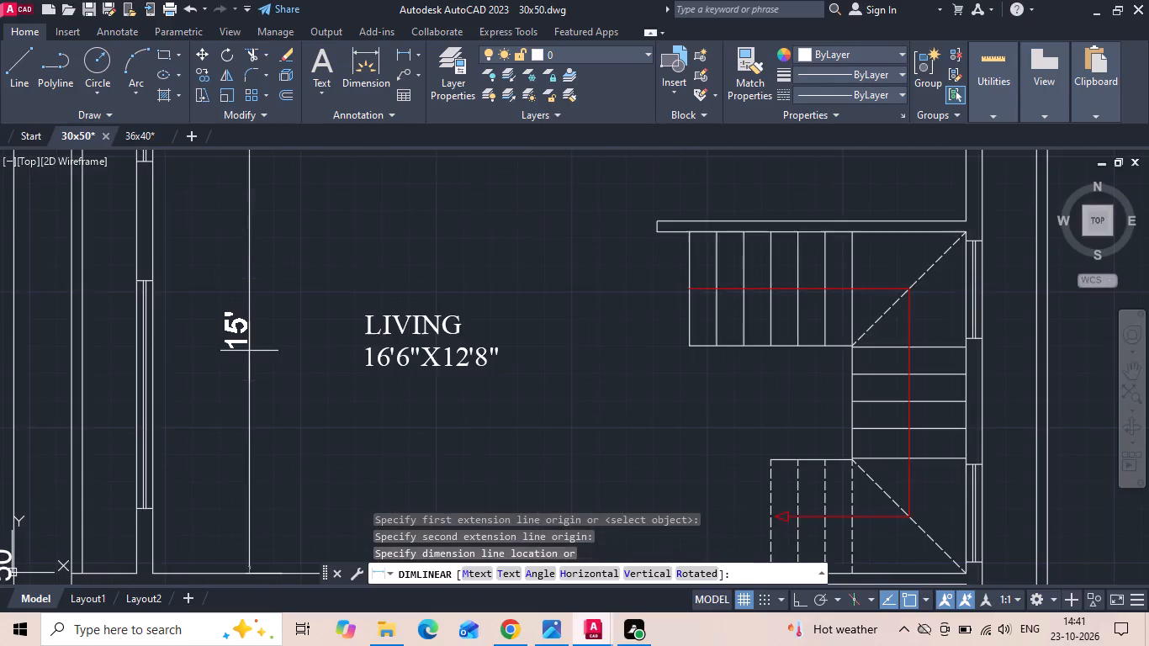
{"action": "scroll", "coordinate": [287, 380], "scroll_direction": "down", "scroll_amount": 1}
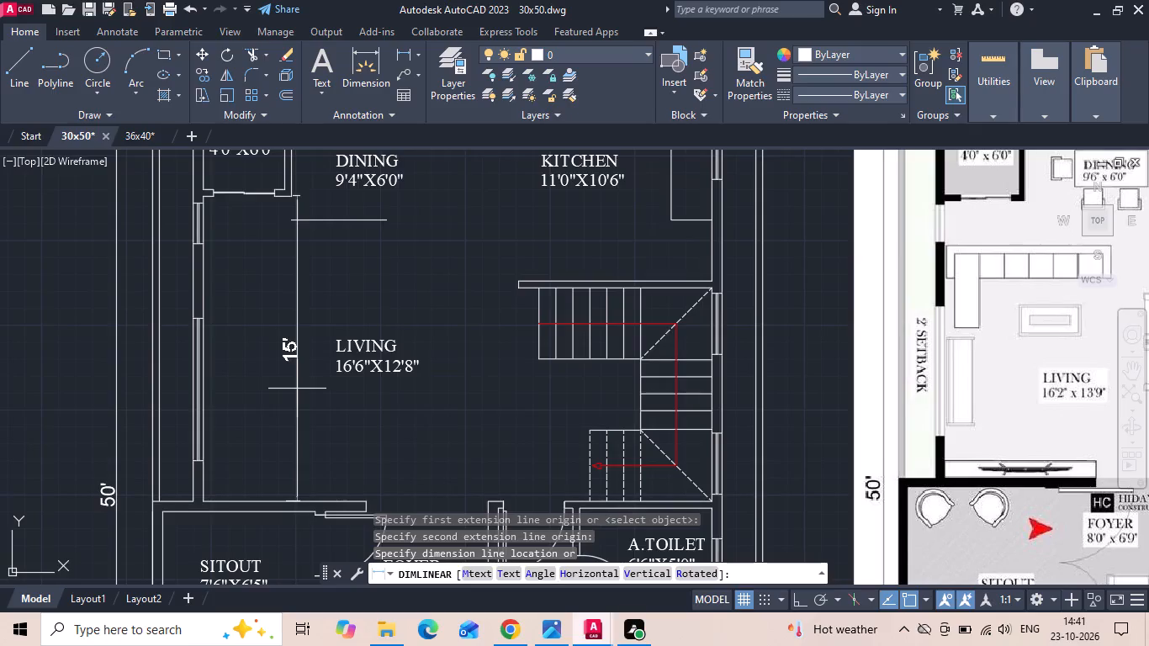
{"action": "scroll", "coordinate": [297, 389], "scroll_direction": "down", "scroll_amount": 2}
{"action": "key", "text": "Escape"}
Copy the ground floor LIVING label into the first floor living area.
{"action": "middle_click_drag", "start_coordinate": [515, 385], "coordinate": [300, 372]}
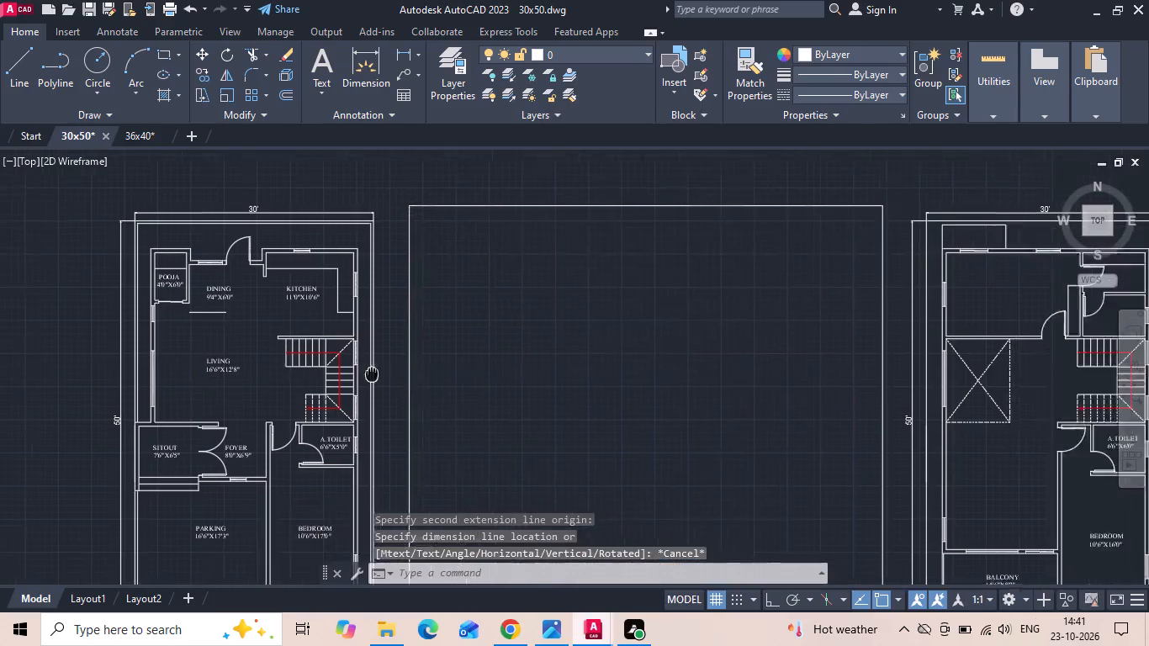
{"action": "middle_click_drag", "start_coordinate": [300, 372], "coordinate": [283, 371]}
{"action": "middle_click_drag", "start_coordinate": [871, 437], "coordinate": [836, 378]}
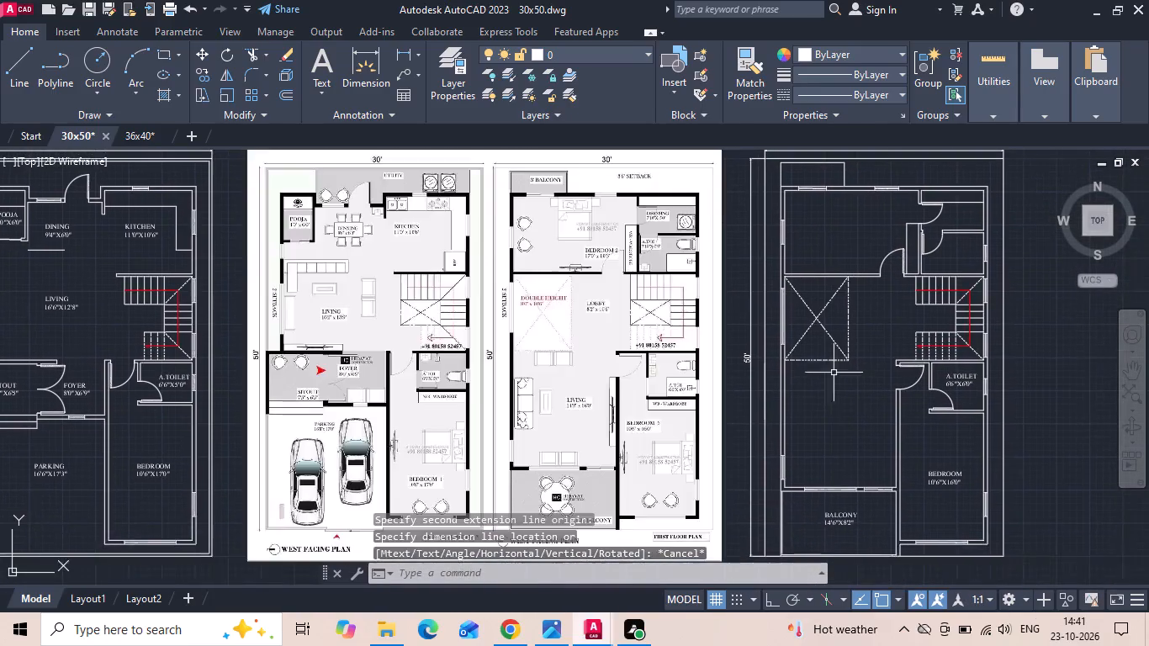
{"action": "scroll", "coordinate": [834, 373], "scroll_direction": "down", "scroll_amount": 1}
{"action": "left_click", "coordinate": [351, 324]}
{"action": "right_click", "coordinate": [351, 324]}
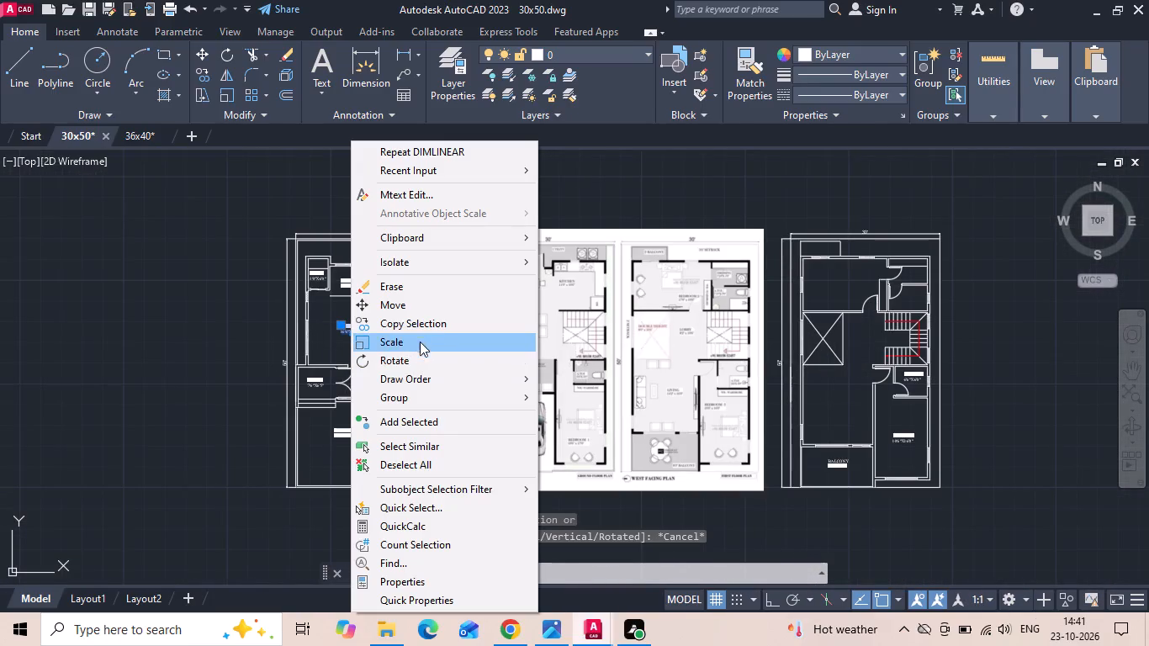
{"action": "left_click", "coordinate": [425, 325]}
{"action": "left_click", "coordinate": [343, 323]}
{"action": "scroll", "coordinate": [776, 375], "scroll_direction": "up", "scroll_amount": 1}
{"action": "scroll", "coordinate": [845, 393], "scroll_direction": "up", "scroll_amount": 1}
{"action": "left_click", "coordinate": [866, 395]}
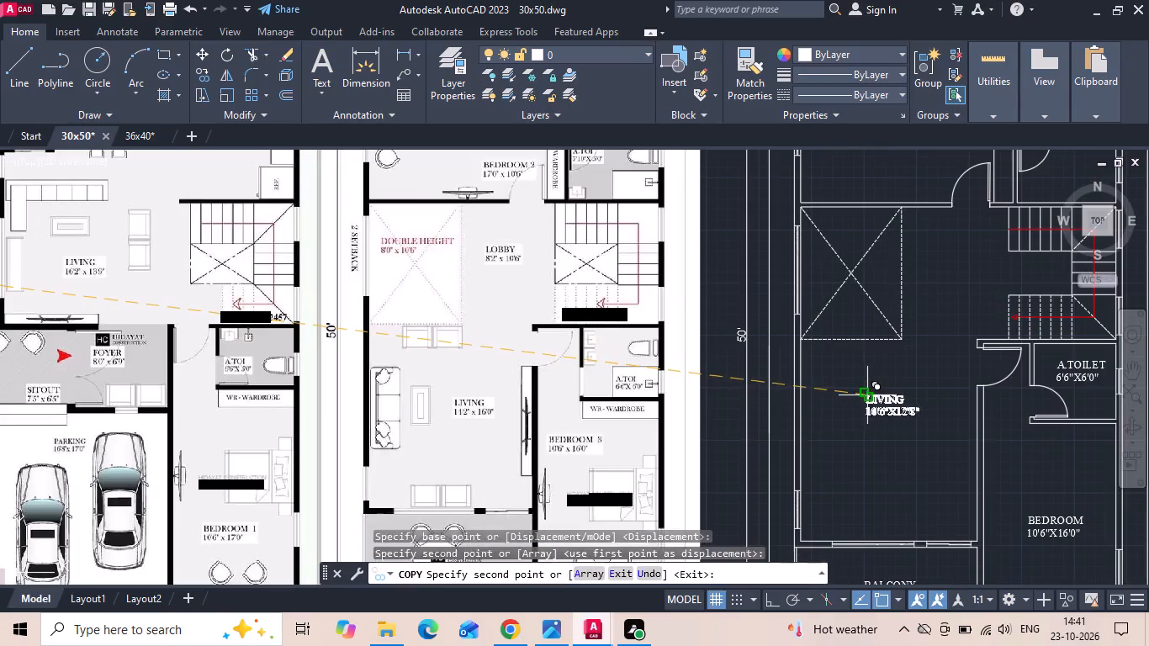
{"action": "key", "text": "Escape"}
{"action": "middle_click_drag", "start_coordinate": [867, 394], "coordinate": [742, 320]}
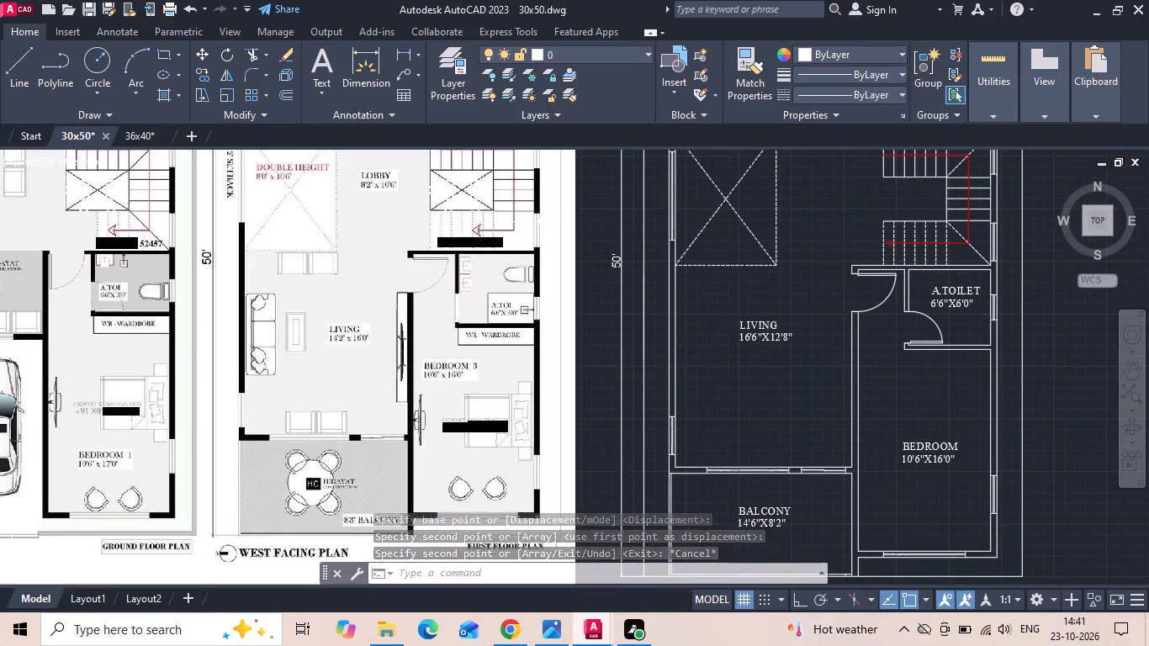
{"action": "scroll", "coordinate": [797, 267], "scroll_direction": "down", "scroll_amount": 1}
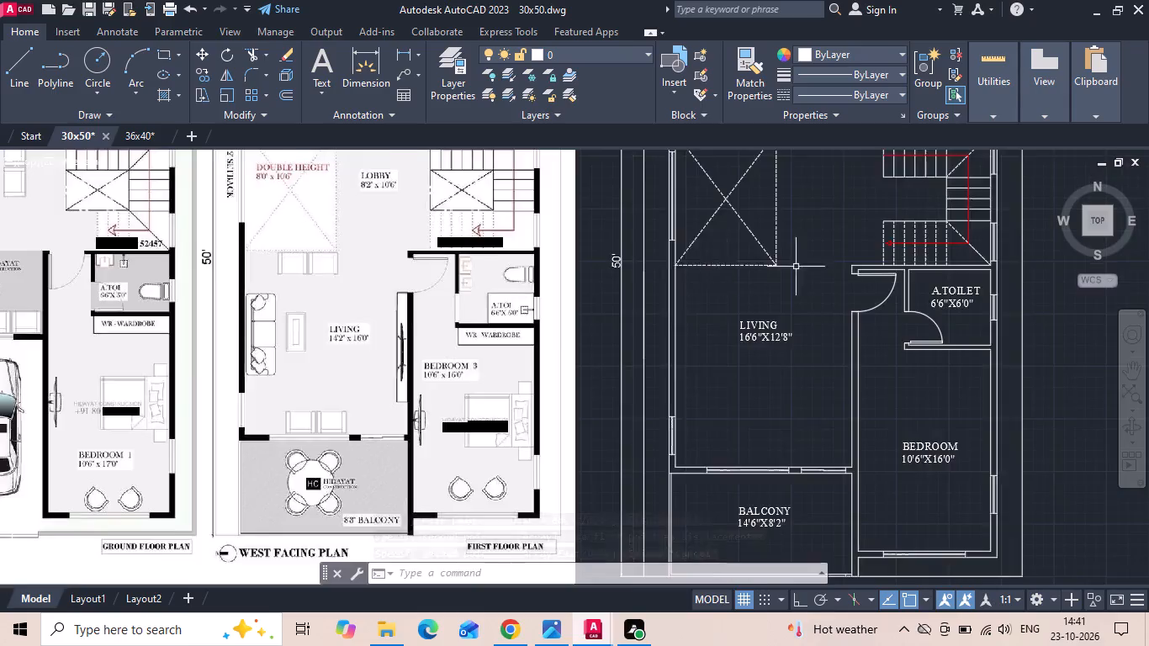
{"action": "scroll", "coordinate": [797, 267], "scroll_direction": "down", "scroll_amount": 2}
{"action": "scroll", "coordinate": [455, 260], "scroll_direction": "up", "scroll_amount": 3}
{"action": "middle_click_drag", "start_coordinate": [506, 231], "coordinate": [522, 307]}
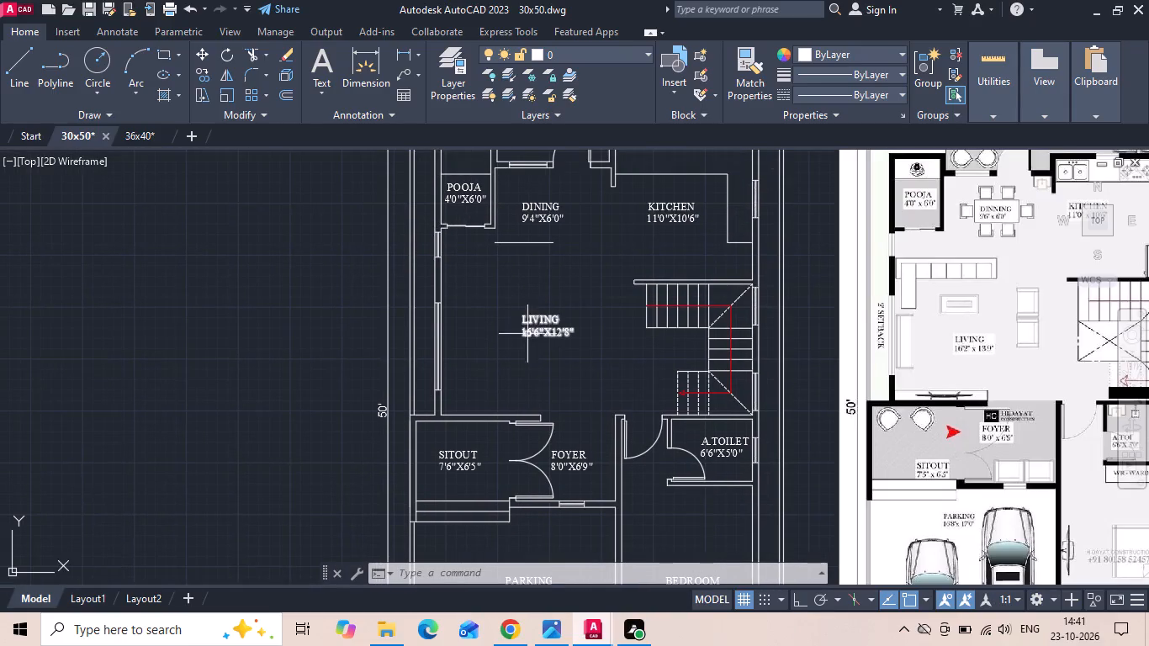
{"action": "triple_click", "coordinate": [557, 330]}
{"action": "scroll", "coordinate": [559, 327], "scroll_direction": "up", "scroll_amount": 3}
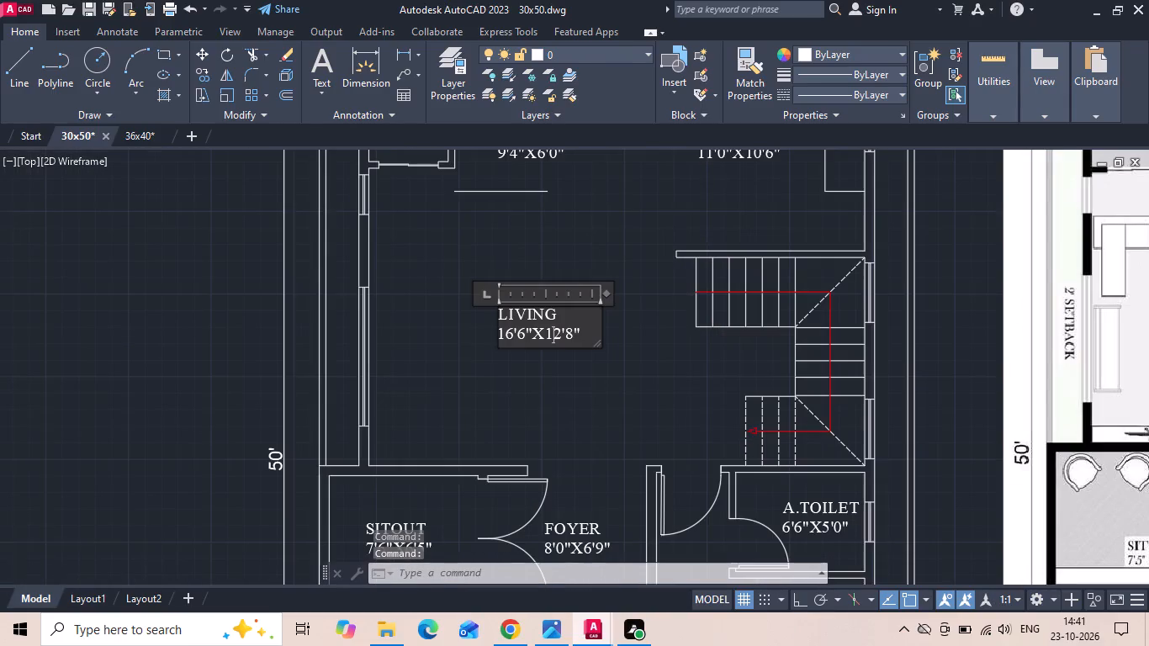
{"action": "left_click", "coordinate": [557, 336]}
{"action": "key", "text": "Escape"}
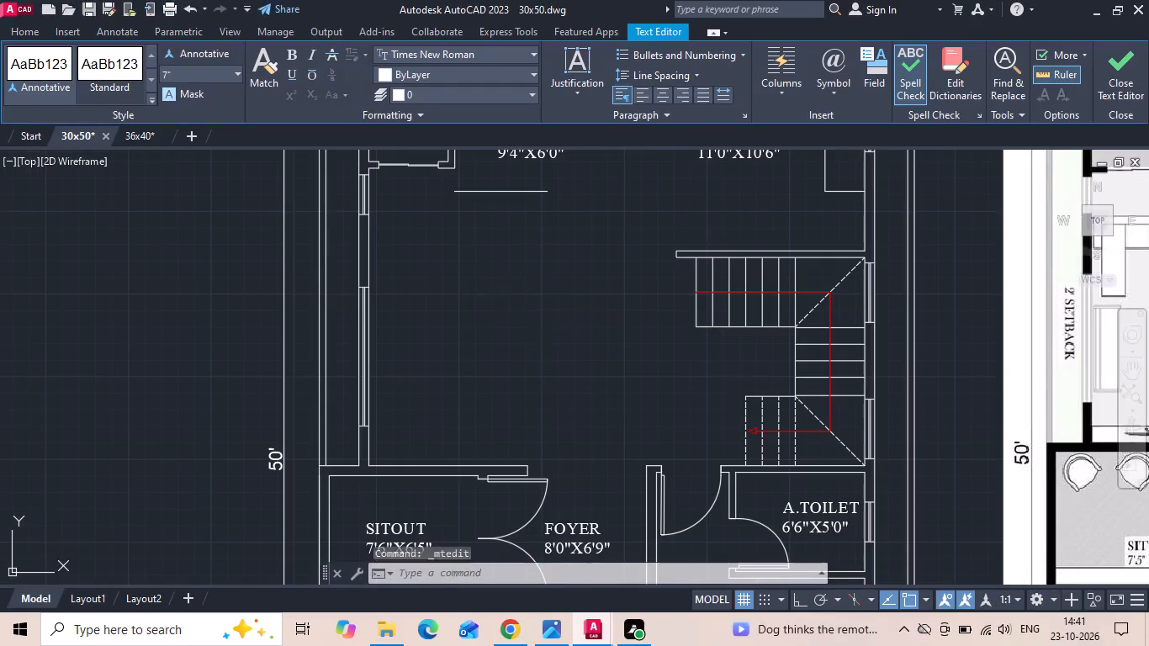
Measure the ground floor living room's depth from the guide line below DINING to the wall shared with the sitout.
{"action": "scroll", "coordinate": [538, 372], "scroll_direction": "down", "scroll_amount": 1}
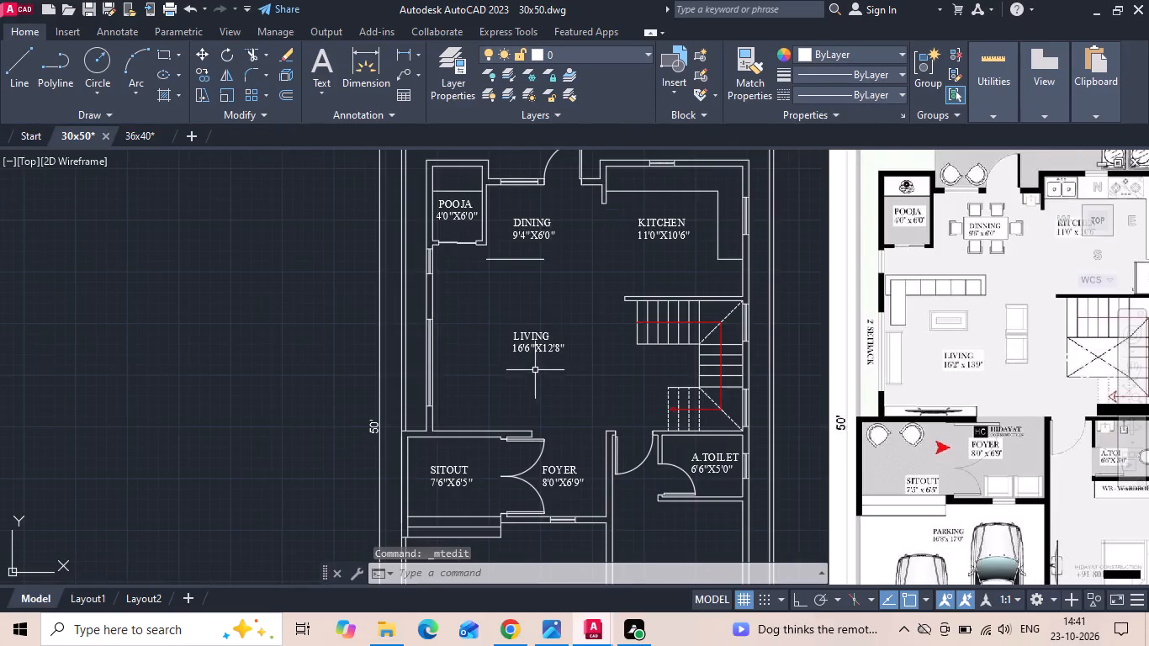
{"action": "left_click", "coordinate": [398, 50]}
{"action": "scroll", "coordinate": [474, 241], "scroll_direction": "up", "scroll_amount": 1}
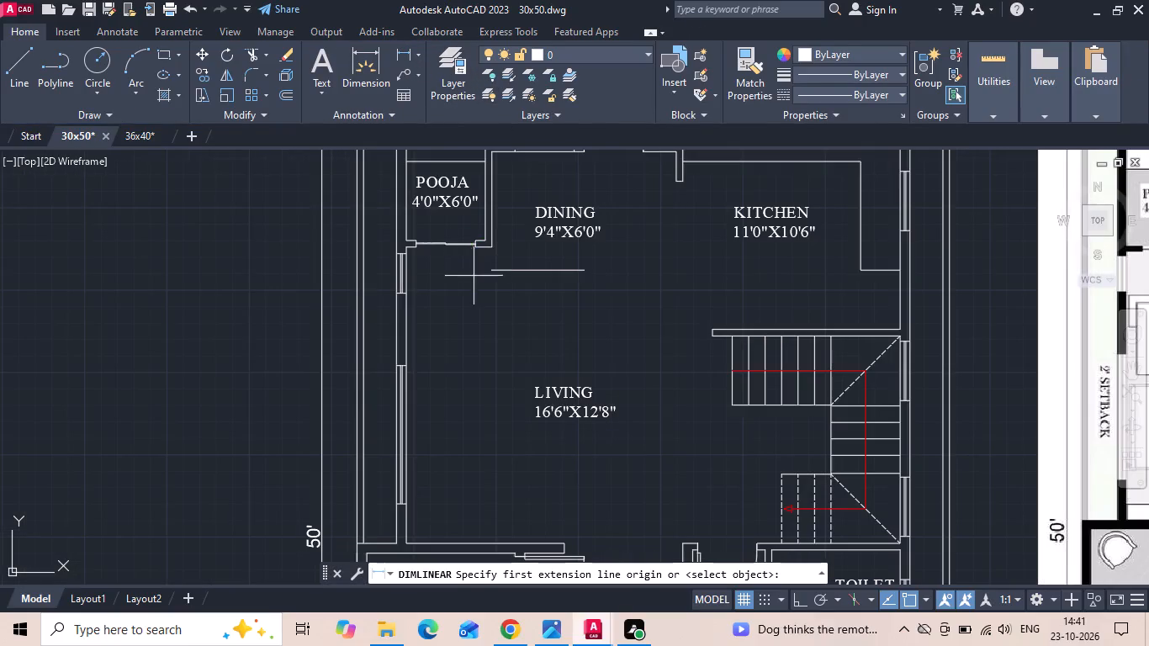
{"action": "left_click", "coordinate": [491, 273]}
{"action": "middle_click_drag", "start_coordinate": [500, 469], "coordinate": [500, 425]}
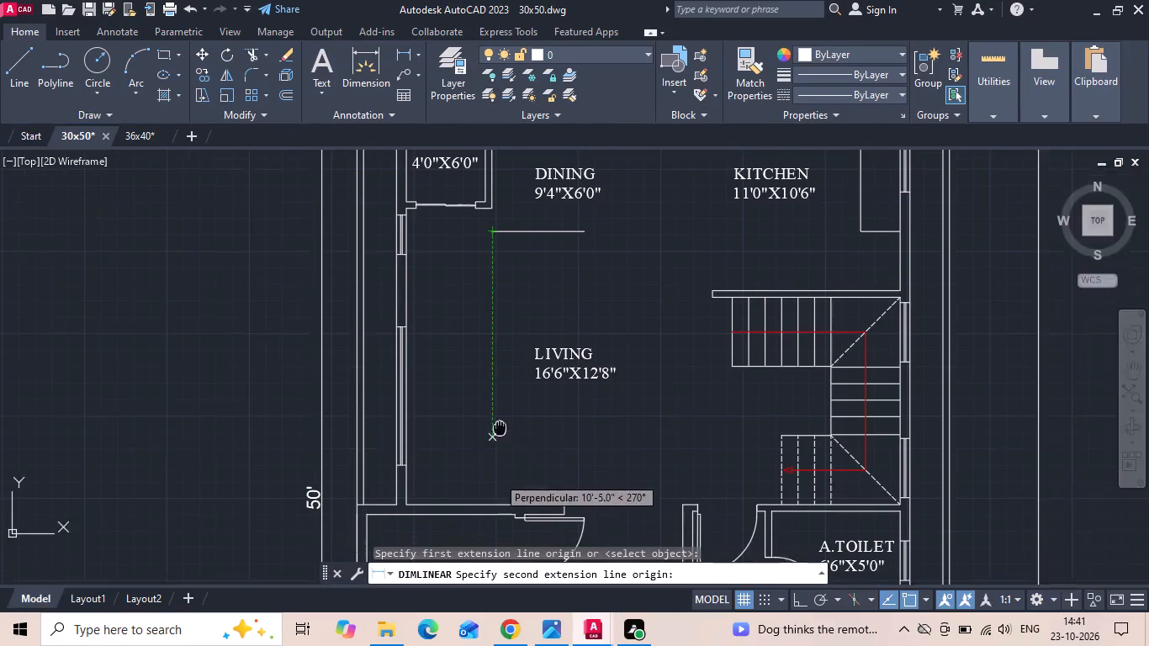
{"action": "middle_click_drag", "start_coordinate": [500, 425], "coordinate": [500, 424]}
{"action": "left_click", "coordinate": [491, 500]}
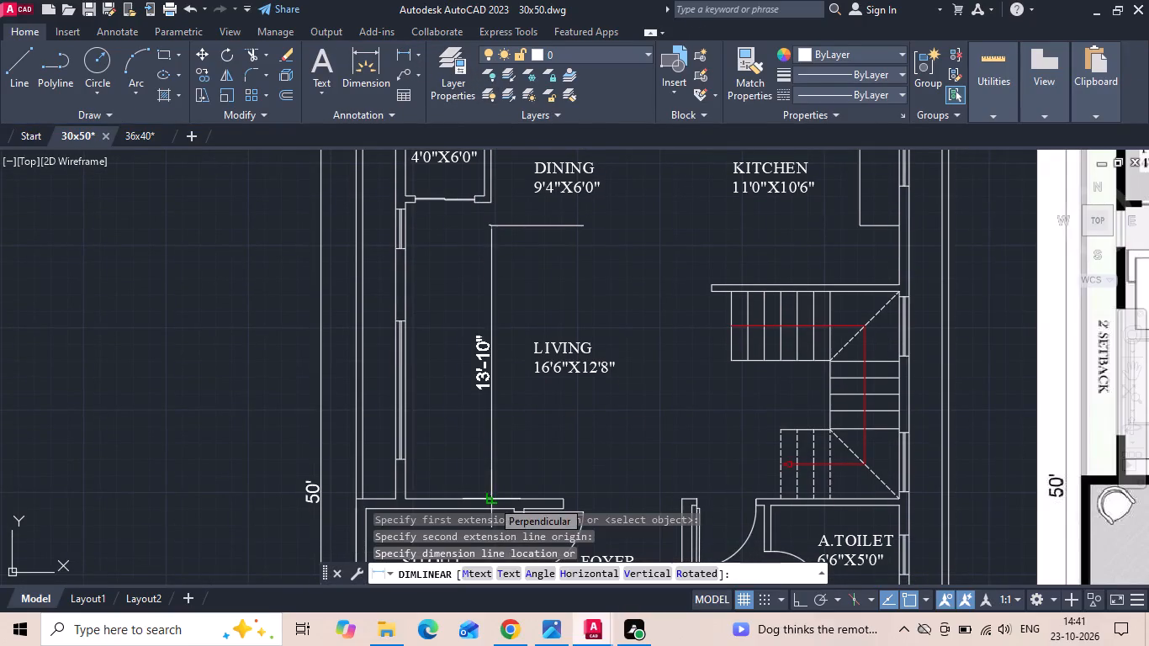
{"action": "key", "text": "Escape"}
Set the size in the ground floor LIVING label to 16'6"X13'10".
{"action": "scroll", "coordinate": [457, 422], "scroll_direction": "down", "scroll_amount": 2}
{"action": "scroll", "coordinate": [568, 403], "scroll_direction": "up", "scroll_amount": 2}
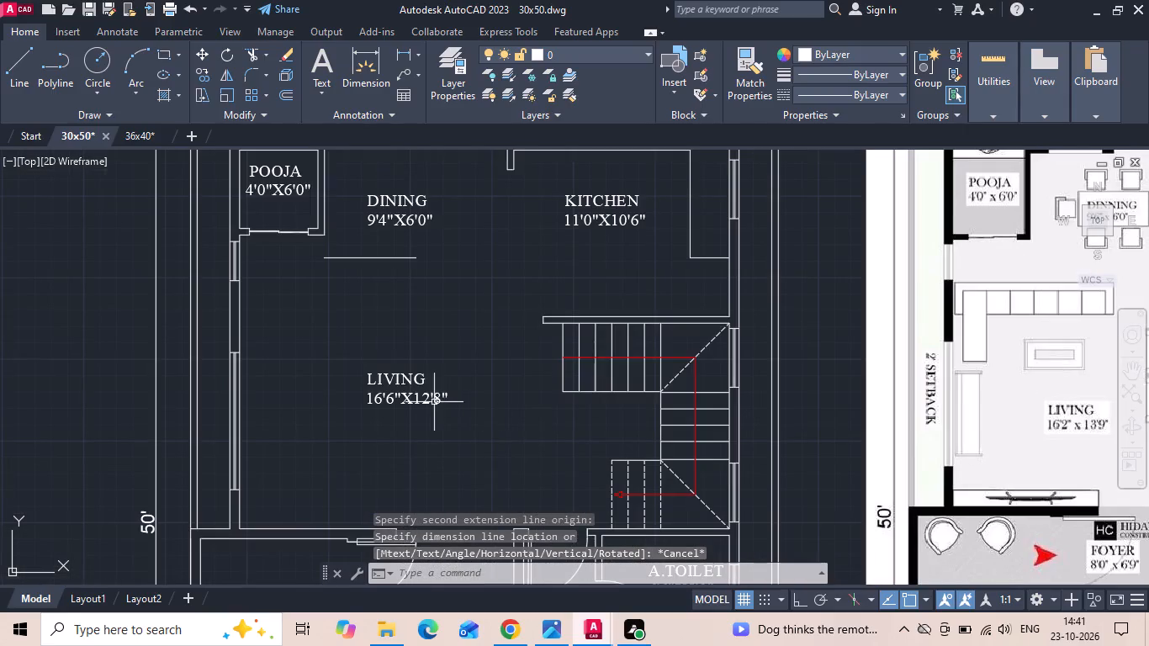
{"action": "scroll", "coordinate": [418, 405], "scroll_direction": "up", "scroll_amount": 3}
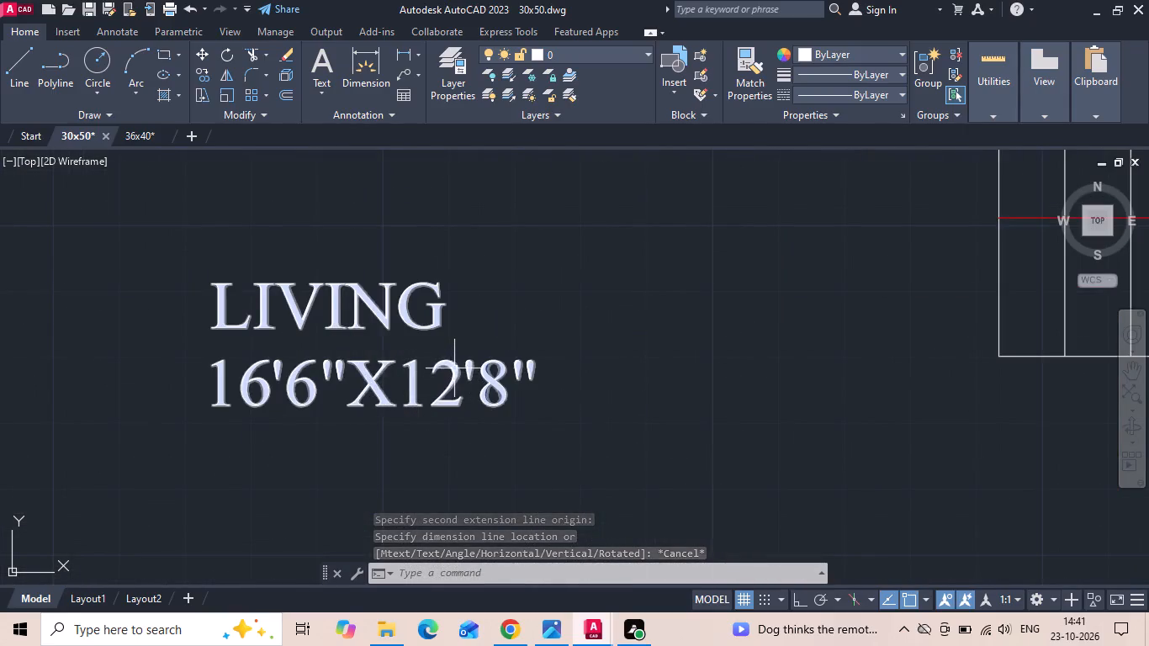
{"action": "double_click", "coordinate": [455, 365]}
{"action": "key", "text": "BackSpace"}
{"action": "key", "text": "3"}
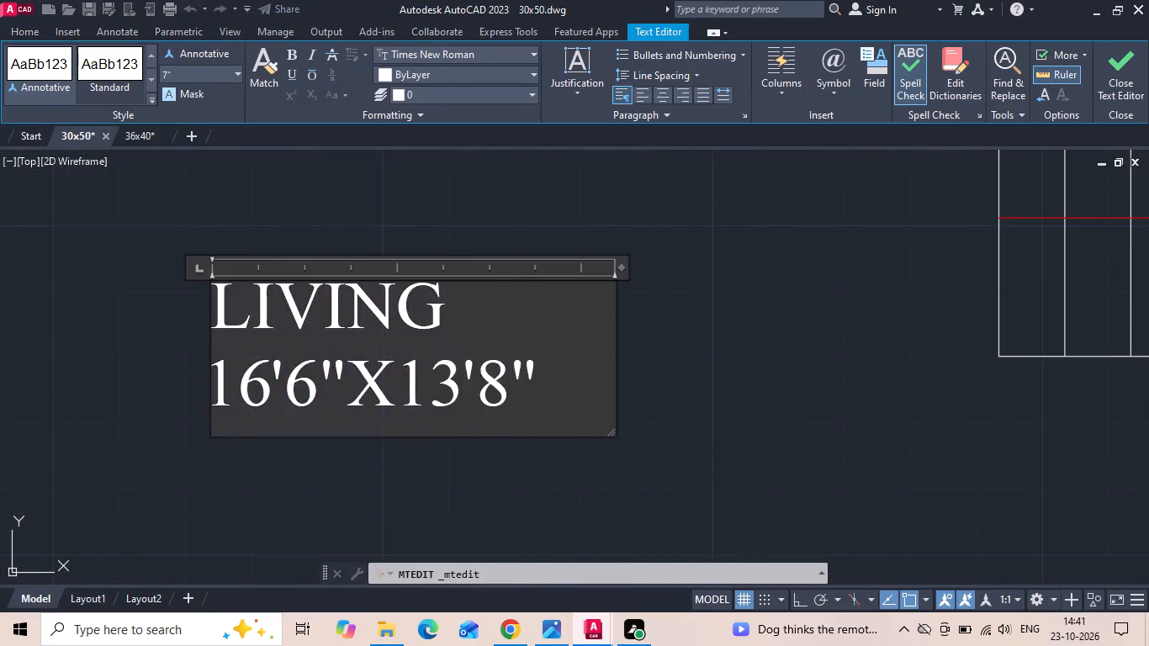
{"action": "left_click", "coordinate": [496, 384]}
{"action": "key", "text": "BackSpace"}
{"action": "type", "text": "10"}
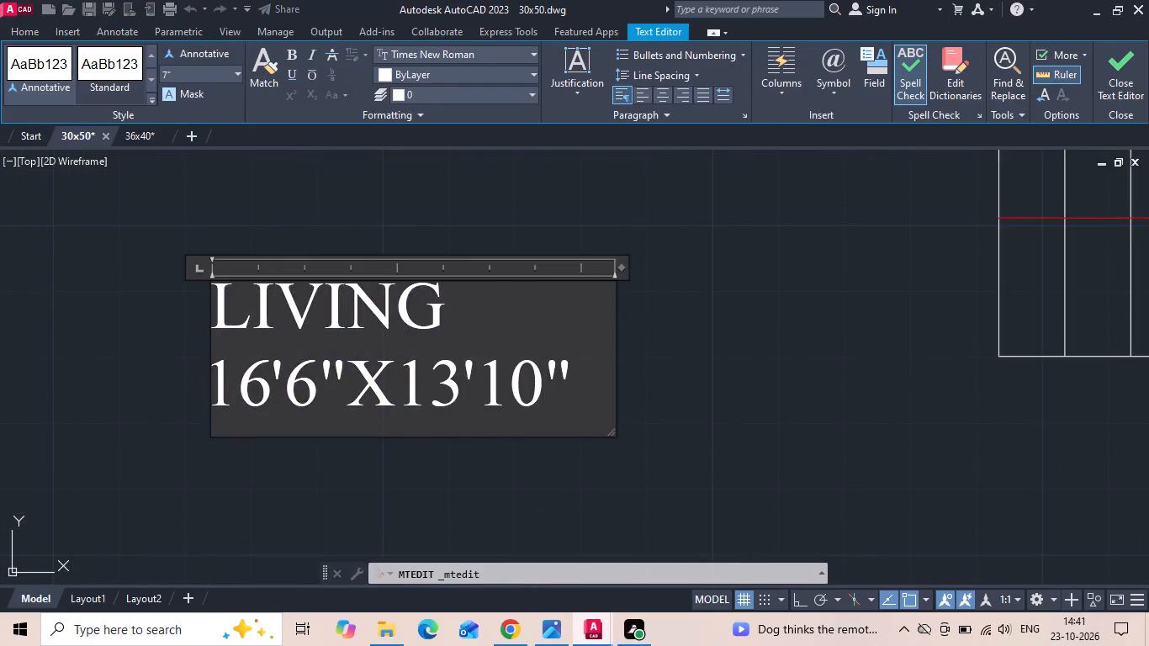
{"action": "left_click", "coordinate": [486, 432]}
Indent the word LIVING with three spaces to centre it above its size.
{"action": "left_click", "coordinate": [216, 306]}
{"action": "key", "text": "space"}
{"action": "key", "text": "space"}
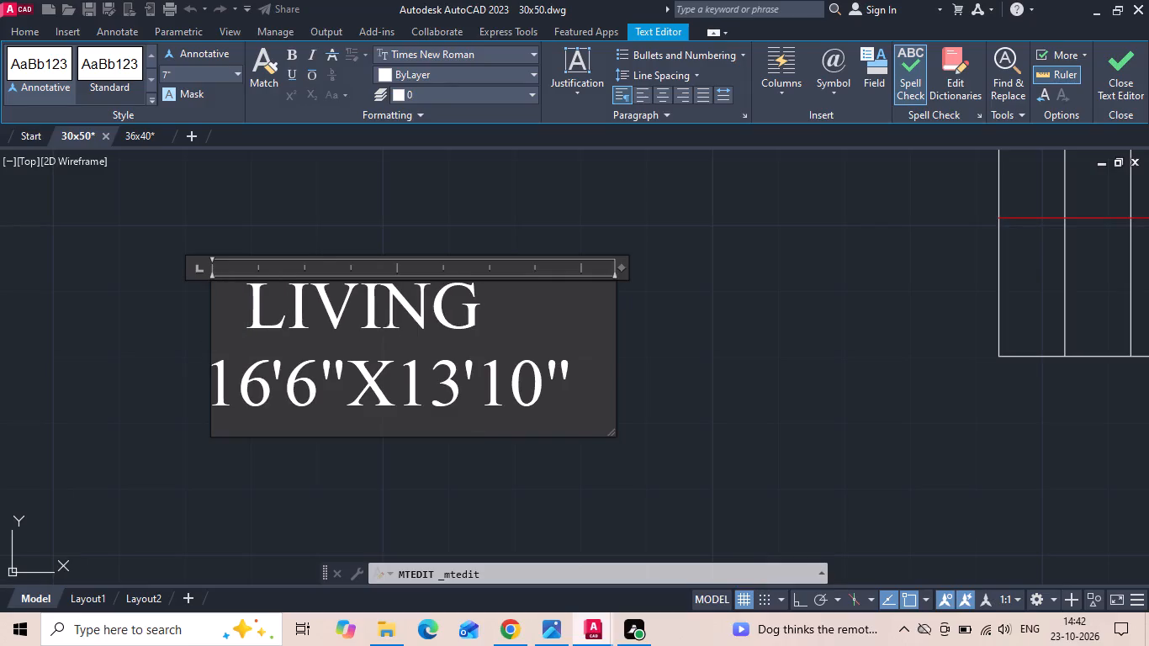
{"action": "key", "text": "space"}
{"action": "left_click", "coordinate": [523, 214]}
Copy the updated ground floor LIVING label into the first floor living area.
{"action": "scroll", "coordinate": [392, 283], "scroll_direction": "down", "scroll_amount": 6}
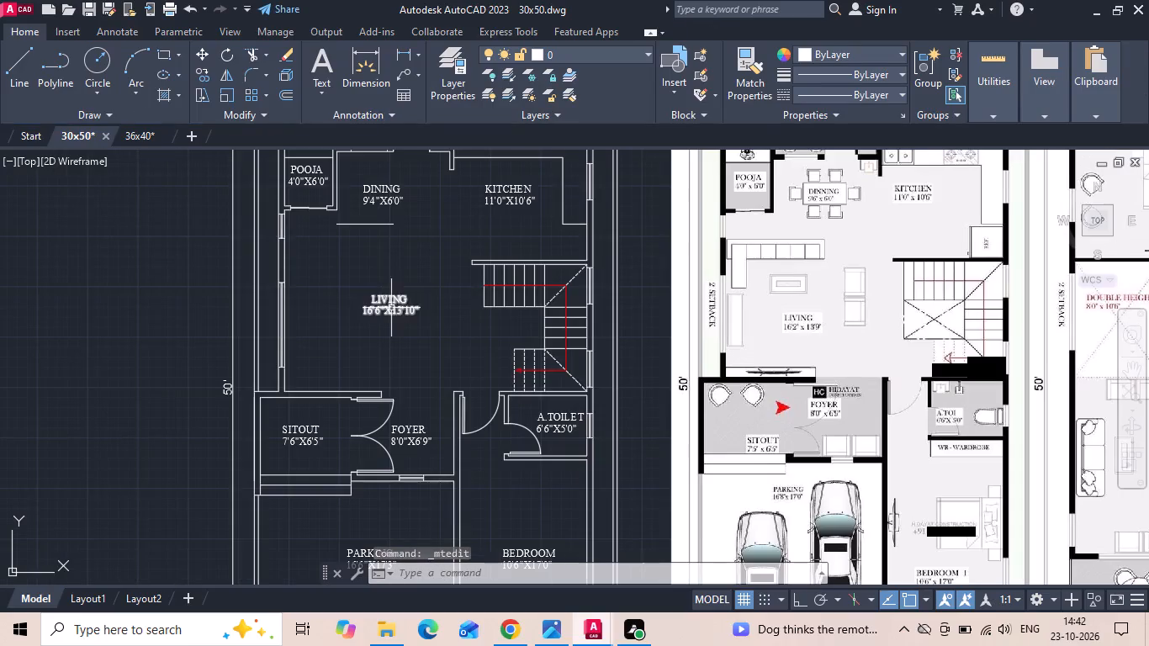
{"action": "left_click", "coordinate": [401, 304]}
{"action": "right_click", "coordinate": [401, 303]}
{"action": "left_click", "coordinate": [433, 320]}
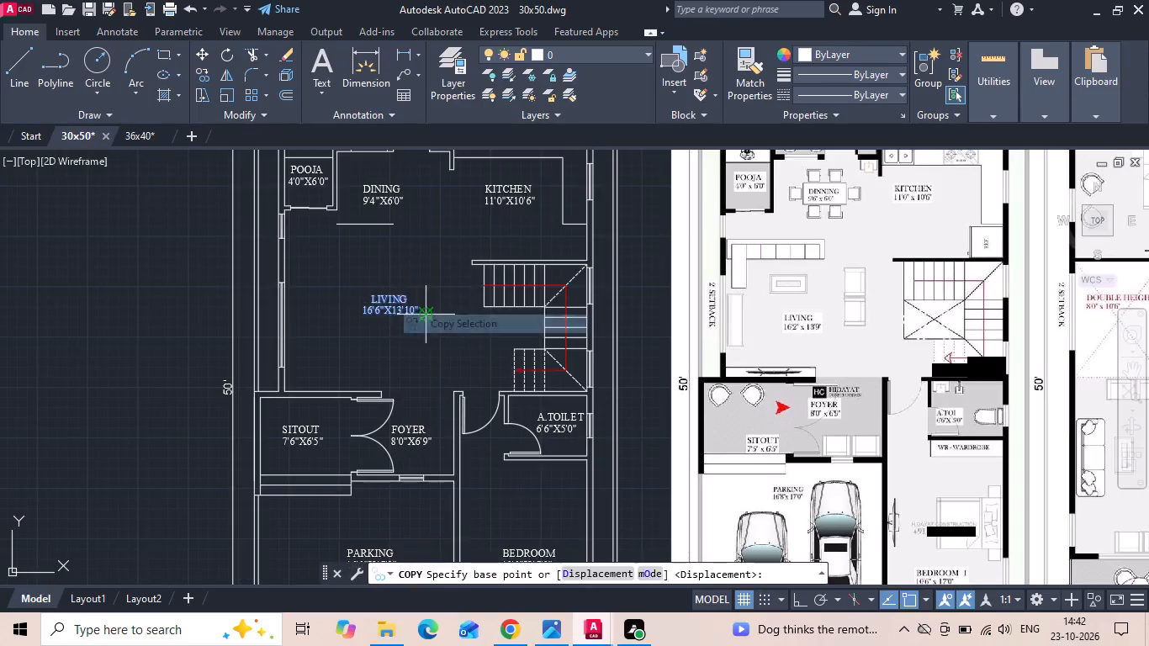
{"action": "left_click_drag", "start_coordinate": [417, 315], "coordinate": [404, 319]}
{"action": "scroll", "coordinate": [339, 326], "scroll_direction": "down", "scroll_amount": 2}
{"action": "scroll", "coordinate": [821, 399], "scroll_direction": "up", "scroll_amount": 2}
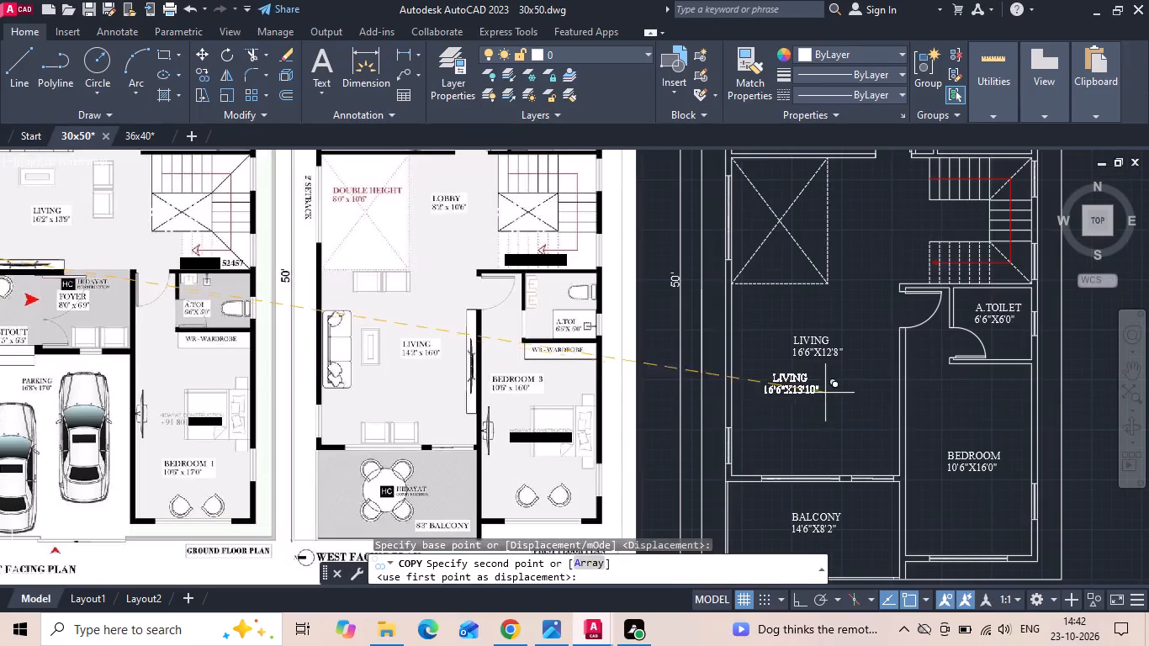
{"action": "left_click", "coordinate": [849, 384]}
{"action": "key", "text": "Escape"}
Delete the older first floor LIVING label that reads 16'6"X12'8".
{"action": "left_click", "coordinate": [809, 342]}
{"action": "key", "text": "Delete"}
Delete the temporary guide line below the DINING label on the ground floor.
{"action": "scroll", "coordinate": [803, 348], "scroll_direction": "down", "scroll_amount": 2}
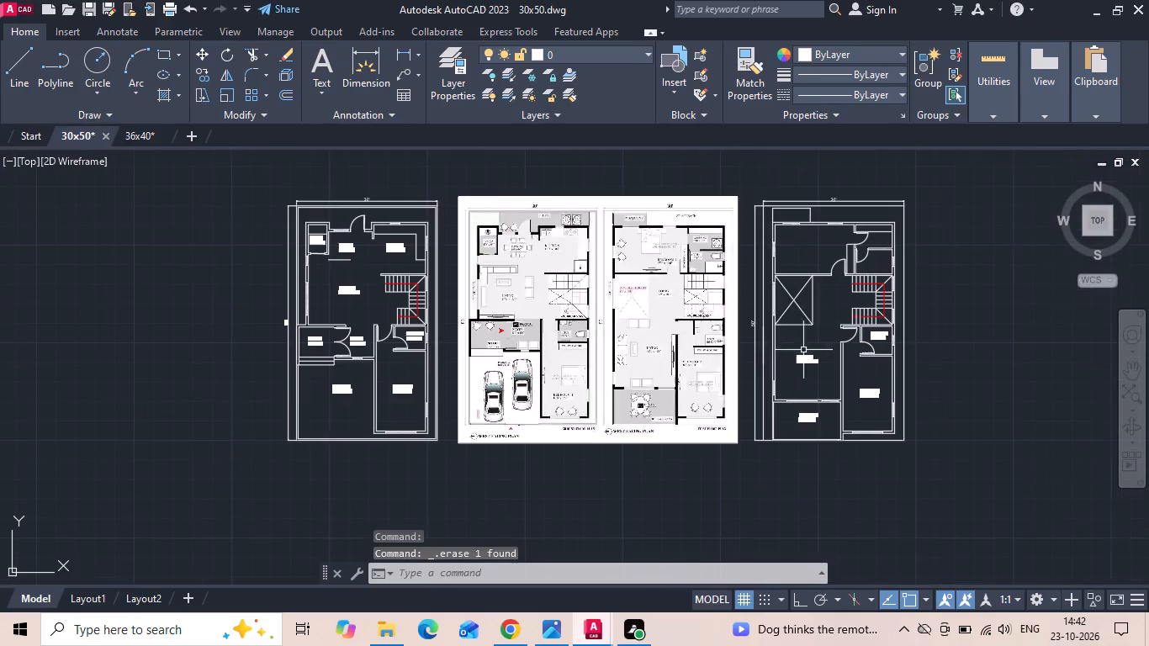
{"action": "scroll", "coordinate": [351, 270], "scroll_direction": "up", "scroll_amount": 2}
{"action": "left_click", "coordinate": [328, 247]}
{"action": "key", "text": "Delete"}
Change the second dimension of the first floor LIVING label's size to 16'0".
{"action": "scroll", "coordinate": [267, 284], "scroll_direction": "down", "scroll_amount": 3}
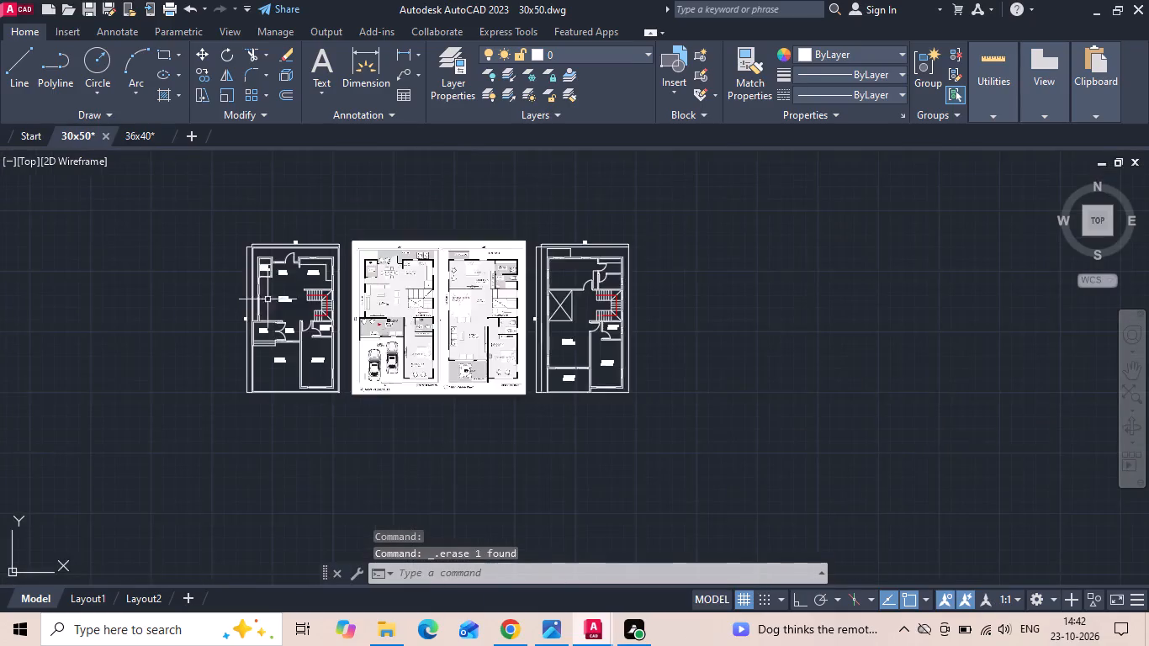
{"action": "scroll", "coordinate": [606, 299], "scroll_direction": "up", "scroll_amount": 2}
{"action": "scroll", "coordinate": [507, 315], "scroll_direction": "up", "scroll_amount": 1}
{"action": "middle_click_drag", "start_coordinate": [517, 352], "coordinate": [633, 322]}
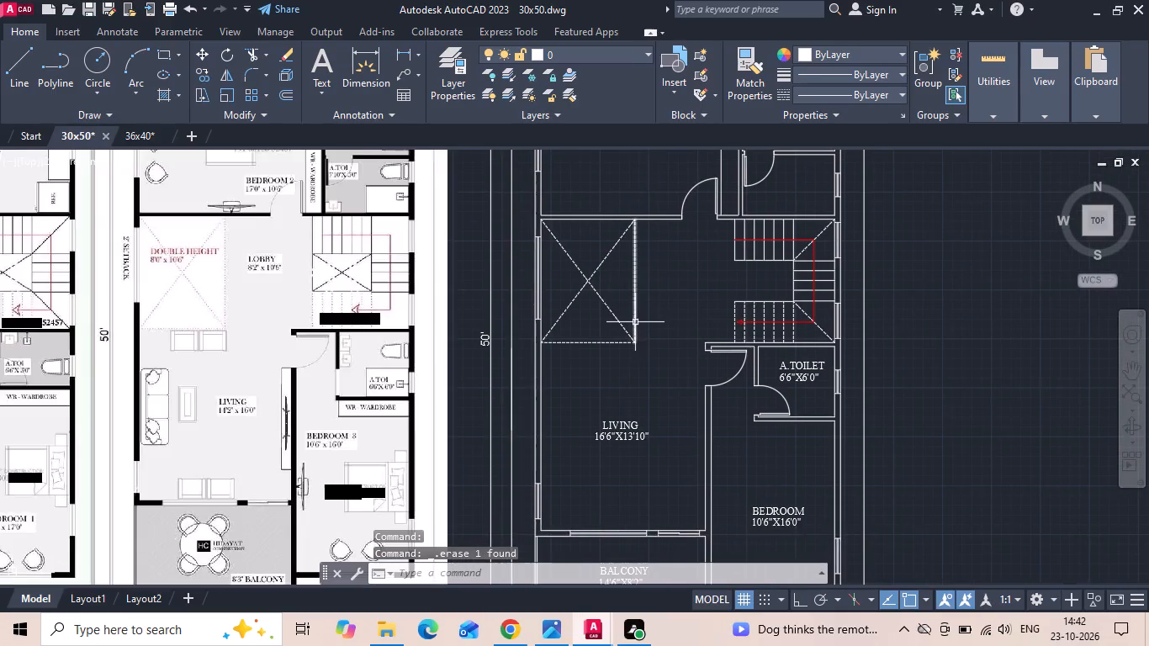
{"action": "middle_click_drag", "start_coordinate": [586, 462], "coordinate": [608, 454]}
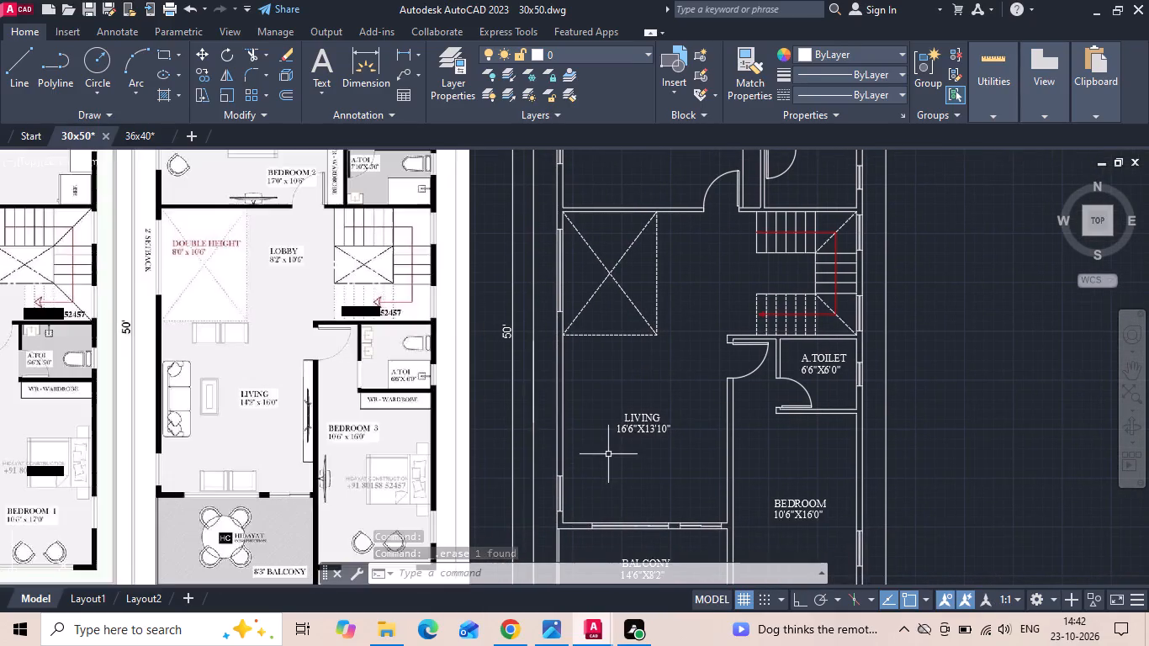
{"action": "middle_click_drag", "start_coordinate": [611, 449], "coordinate": [625, 420]}
{"action": "scroll", "coordinate": [627, 413], "scroll_direction": "up", "scroll_amount": 1}
{"action": "scroll", "coordinate": [627, 413], "scroll_direction": "down", "scroll_amount": 1}
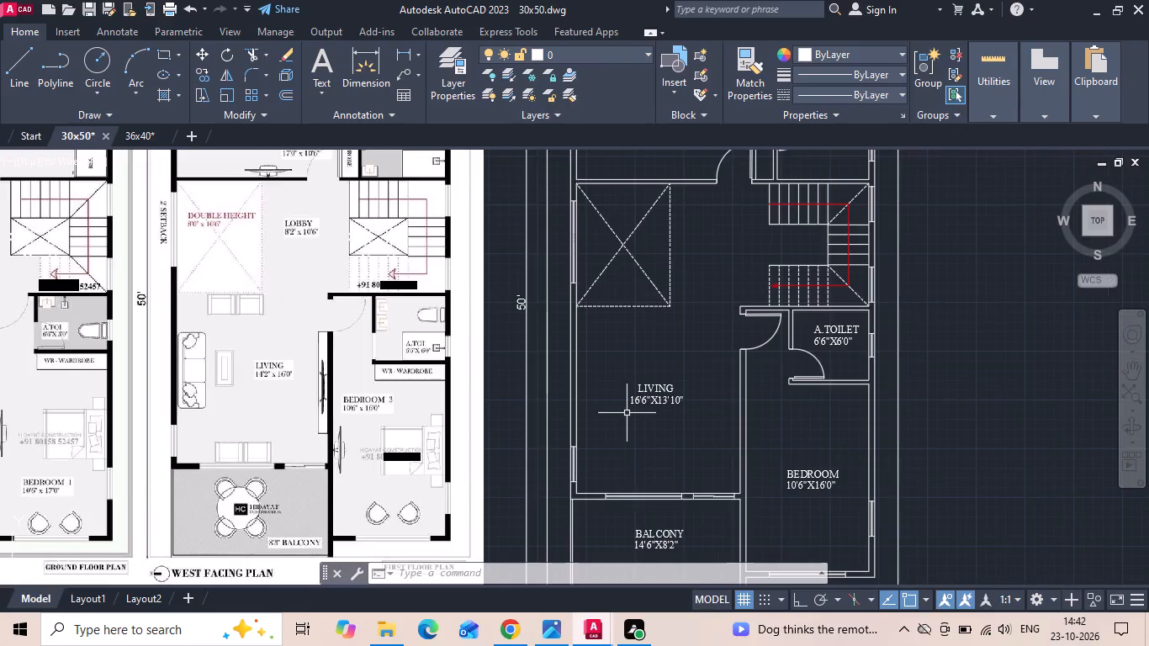
{"action": "left_click", "coordinate": [402, 50]}
{"action": "key", "text": "Escape"}
{"action": "scroll", "coordinate": [607, 379], "scroll_direction": "up", "scroll_amount": 2}
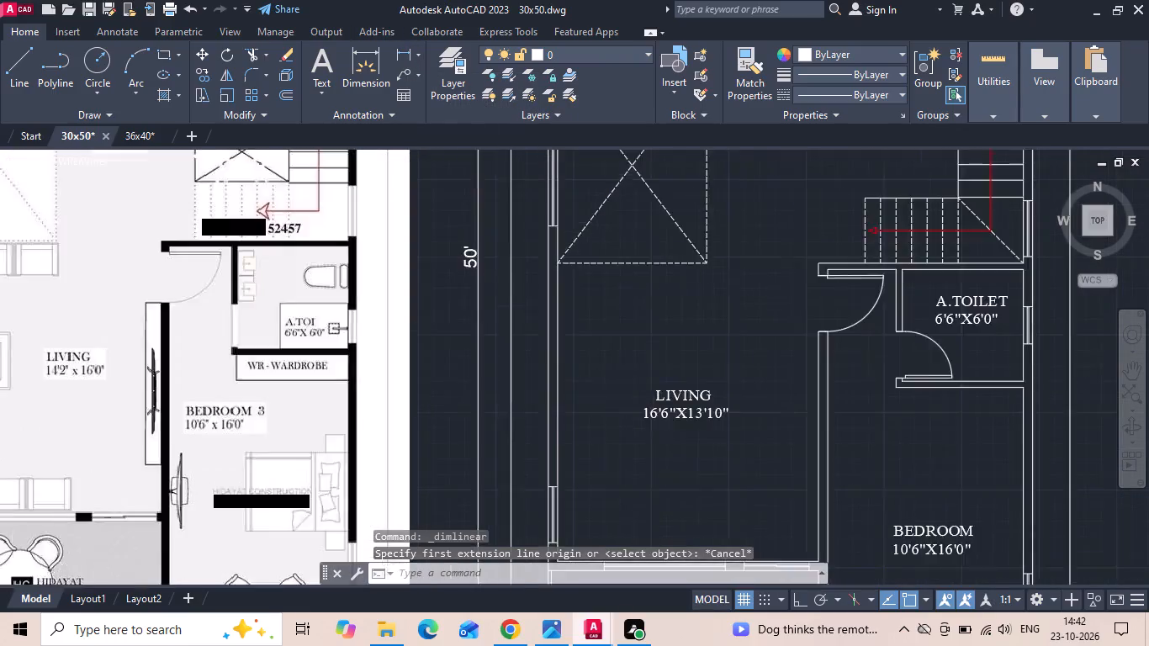
{"action": "double_click", "coordinate": [754, 436]}
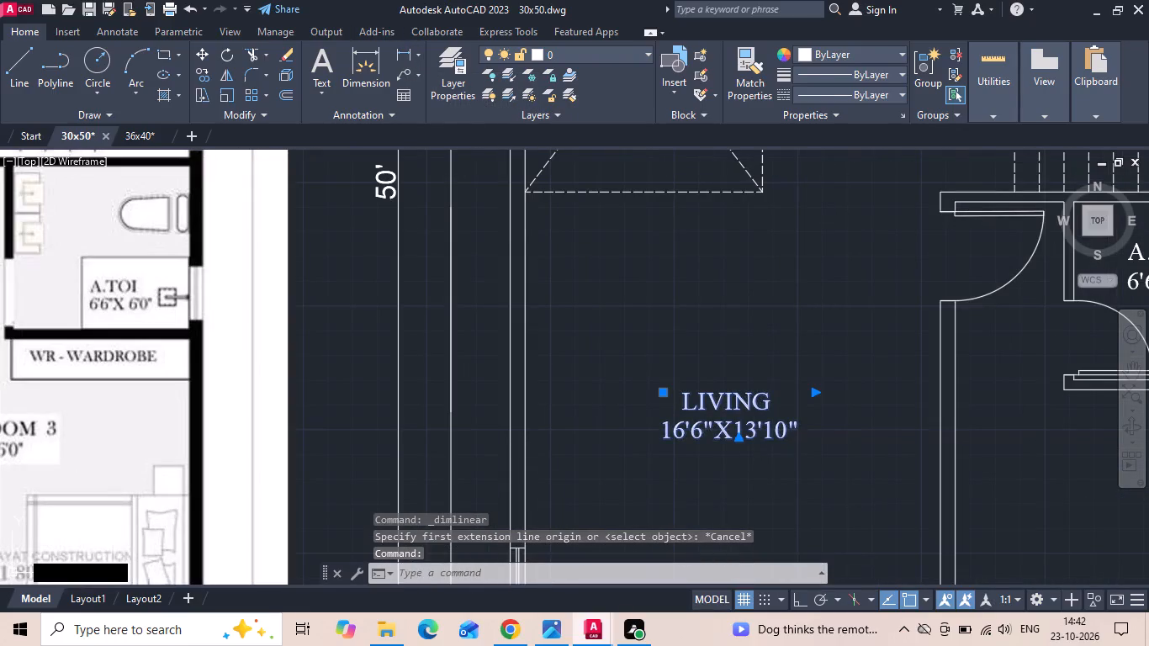
{"action": "key", "text": "BackSpace"}
{"action": "key", "text": "6"}
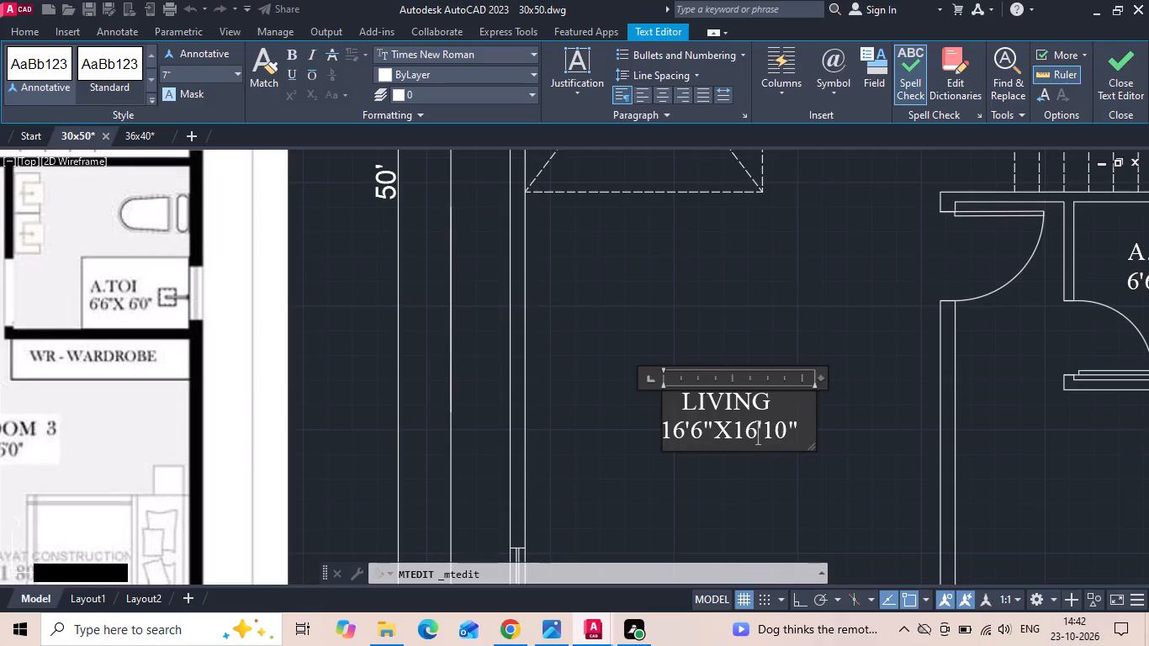
{"action": "left_click", "coordinate": [772, 436]}
{"action": "key", "text": "BackSpace"}
{"action": "key", "text": "0"}
{"action": "key", "text": "BackSpace"}
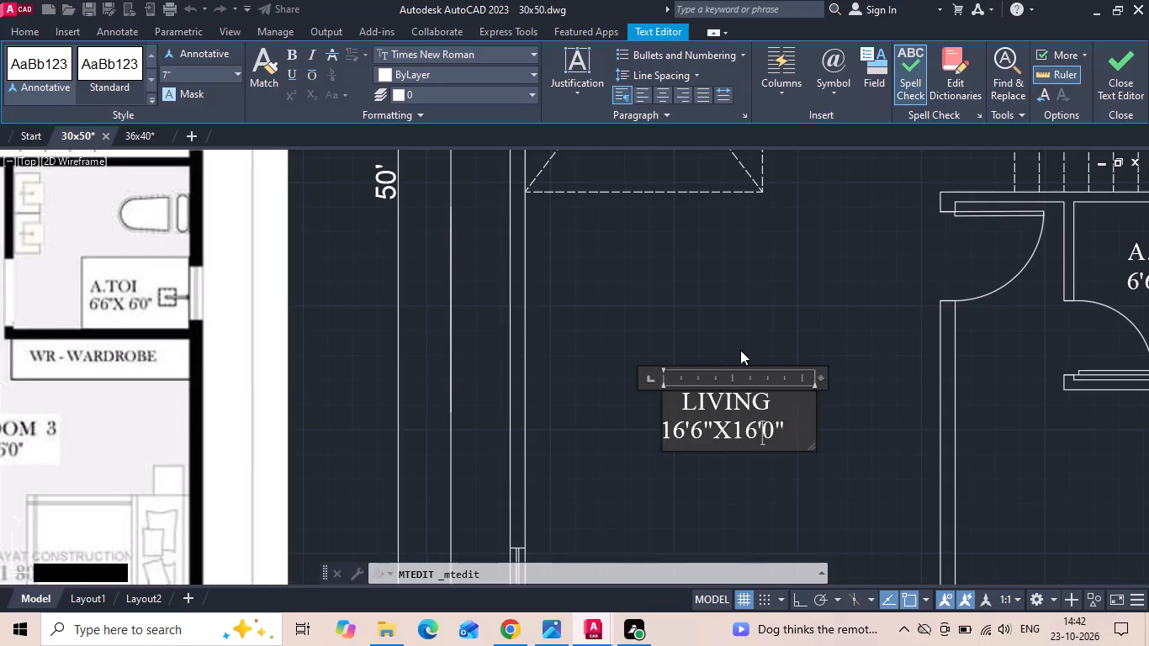
{"action": "scroll", "coordinate": [747, 364], "scroll_direction": "down", "scroll_amount": 1}
{"action": "scroll", "coordinate": [726, 423], "scroll_direction": "up", "scroll_amount": 2}
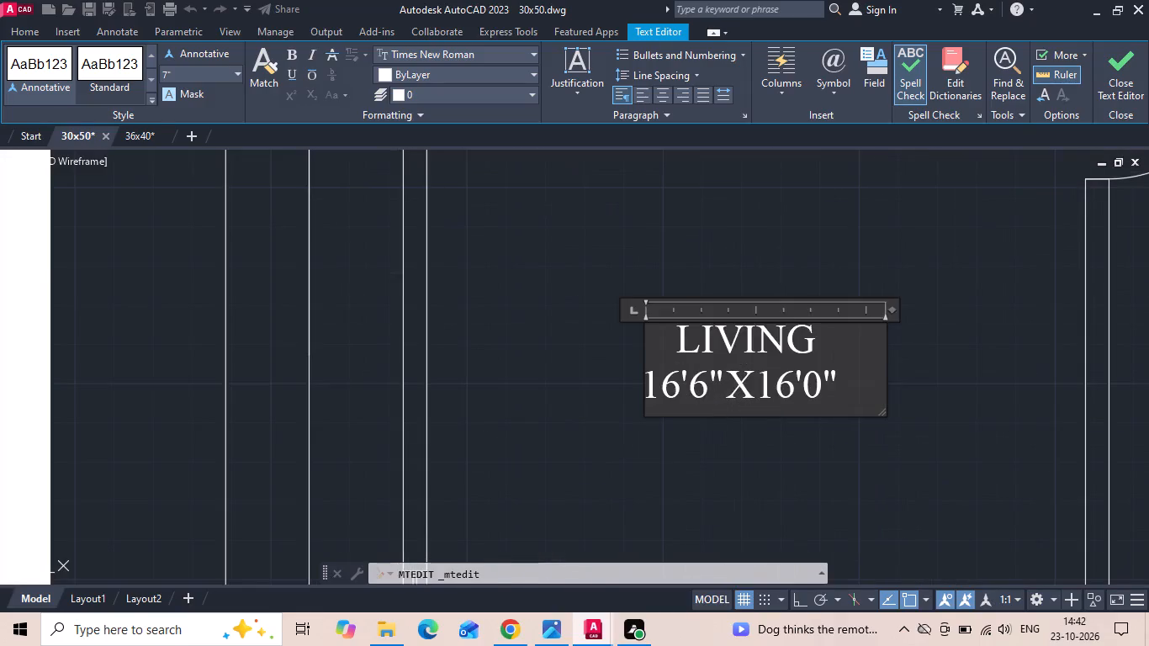
{"action": "scroll", "coordinate": [696, 353], "scroll_direction": "down", "scroll_amount": 2}
{"action": "left_click", "coordinate": [674, 294]}
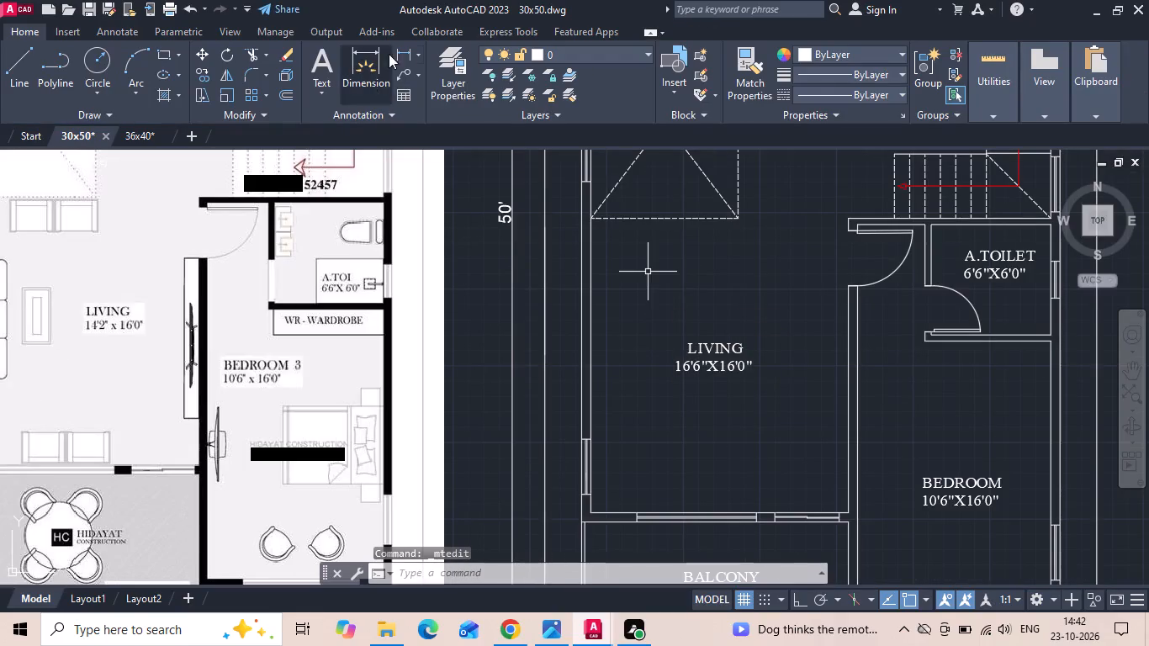
Measure the first floor living room's width from wall to wall.
{"action": "left_click", "coordinate": [407, 54]}
{"action": "left_click", "coordinate": [588, 413]}
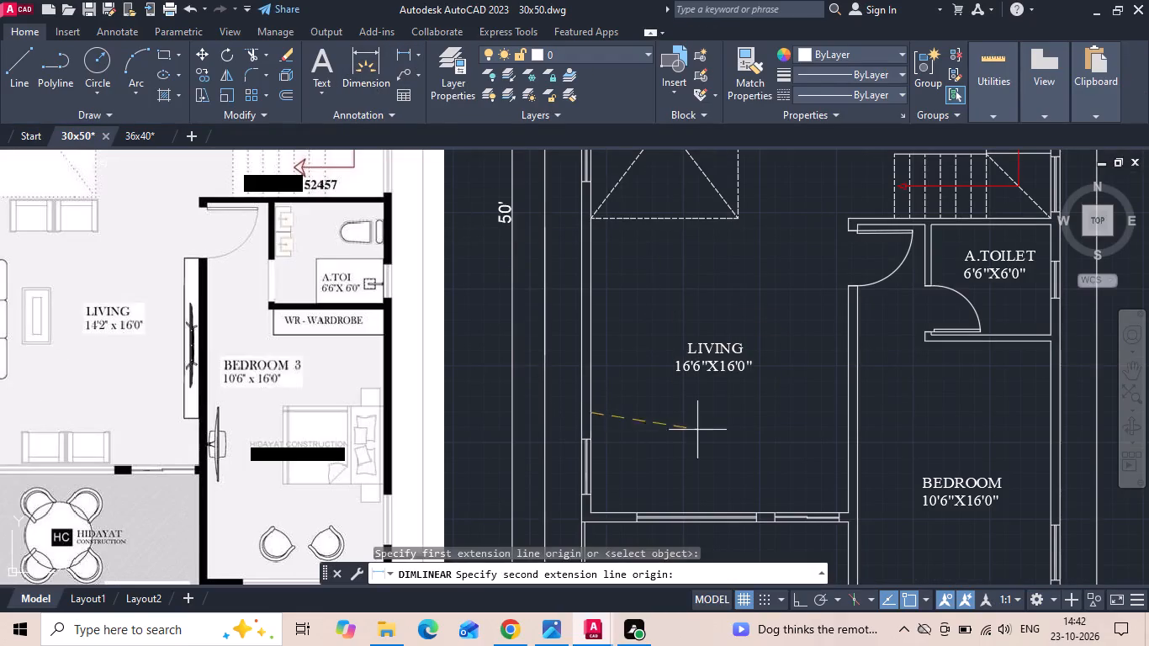
{"action": "left_click", "coordinate": [849, 414]}
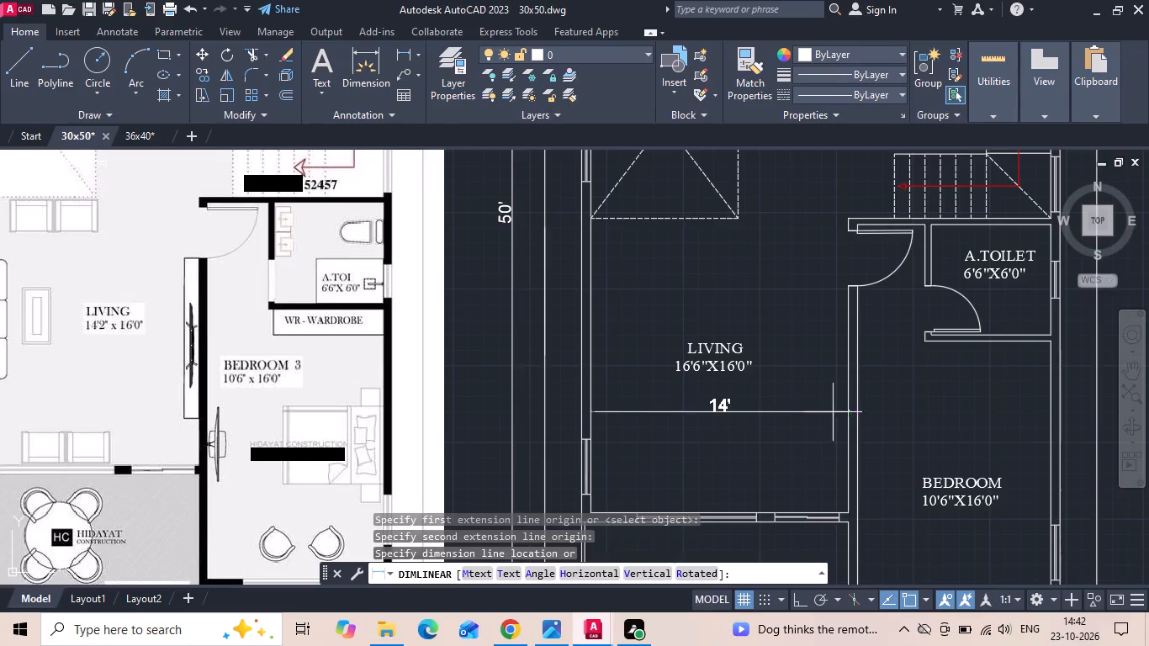
{"action": "scroll", "coordinate": [829, 411], "scroll_direction": "up", "scroll_amount": 1}
{"action": "key", "text": "Escape"}
Change the first dimension of the first floor LIVING label's size to 14'0".
{"action": "scroll", "coordinate": [617, 347], "scroll_direction": "up", "scroll_amount": 1}
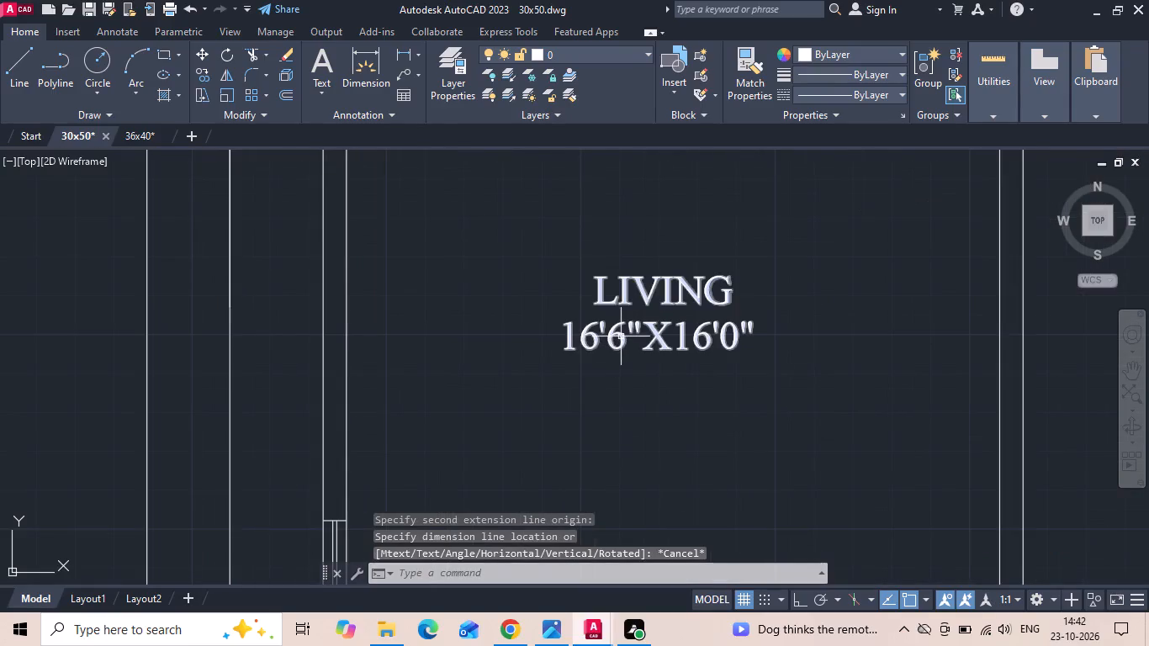
{"action": "double_click", "coordinate": [621, 336]}
{"action": "key", "text": "BackSpace"}
{"action": "key", "text": "0"}
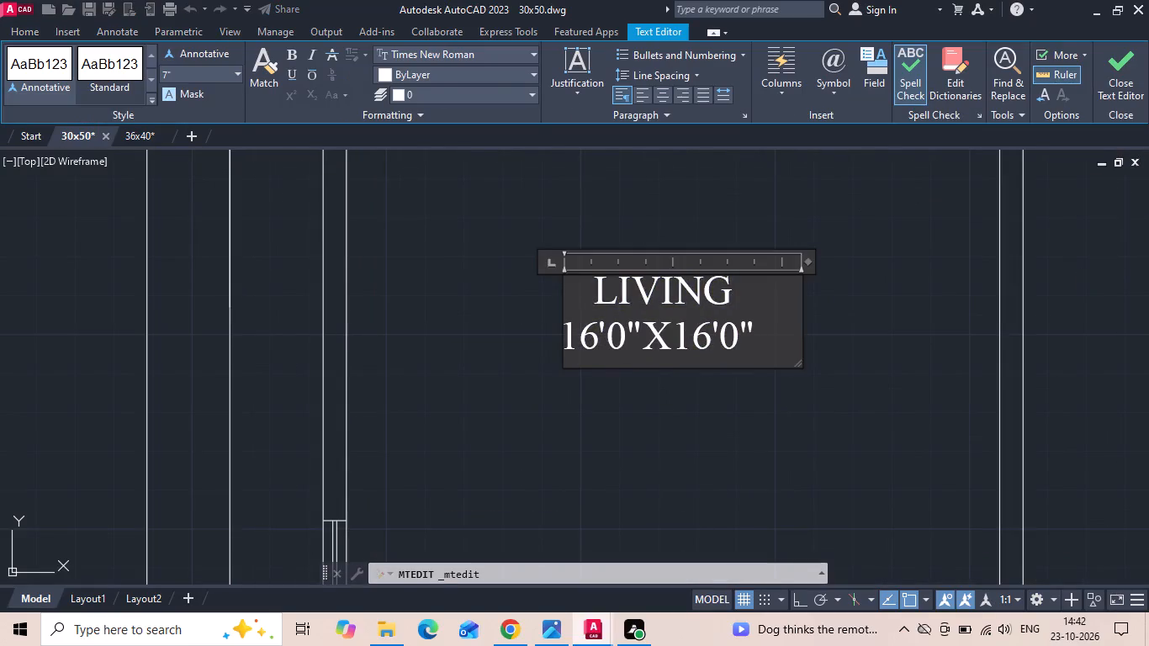
{"action": "left_click", "coordinate": [586, 341]}
{"action": "left_click", "coordinate": [601, 337]}
{"action": "key", "text": "BackSpace"}
{"action": "key", "text": "4"}
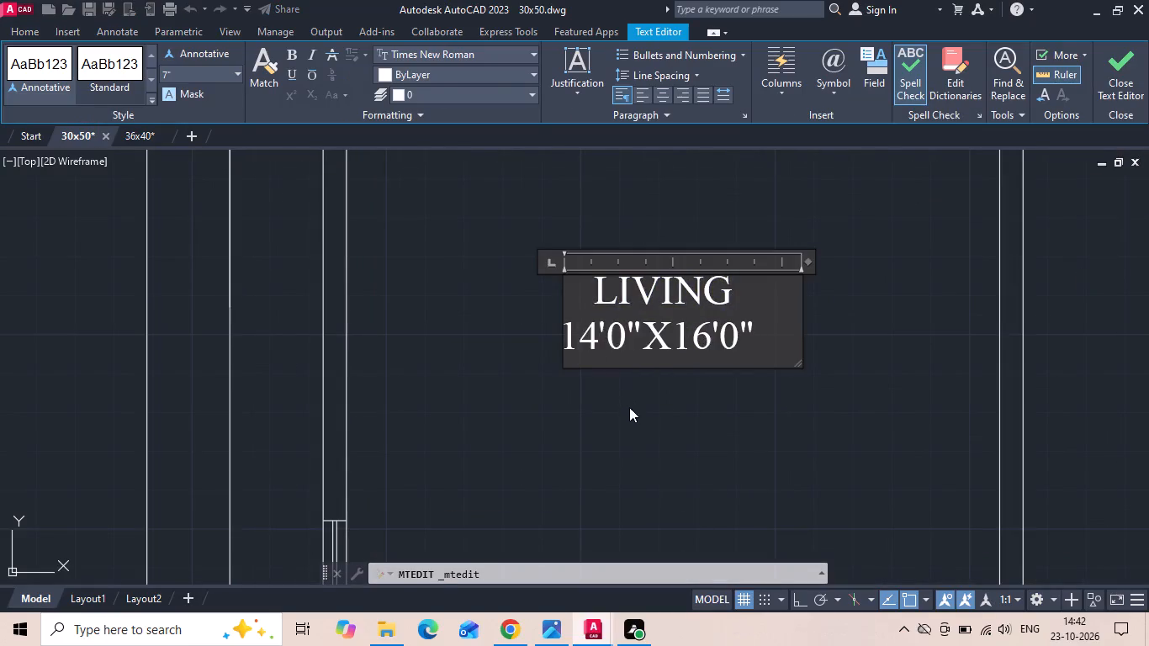
{"action": "left_click", "coordinate": [629, 407]}
Copy the first floor LIVING label into the crossed double-height area above it.
{"action": "scroll", "coordinate": [641, 406], "scroll_direction": "down", "scroll_amount": 3}
{"action": "left_click", "coordinate": [675, 390]}
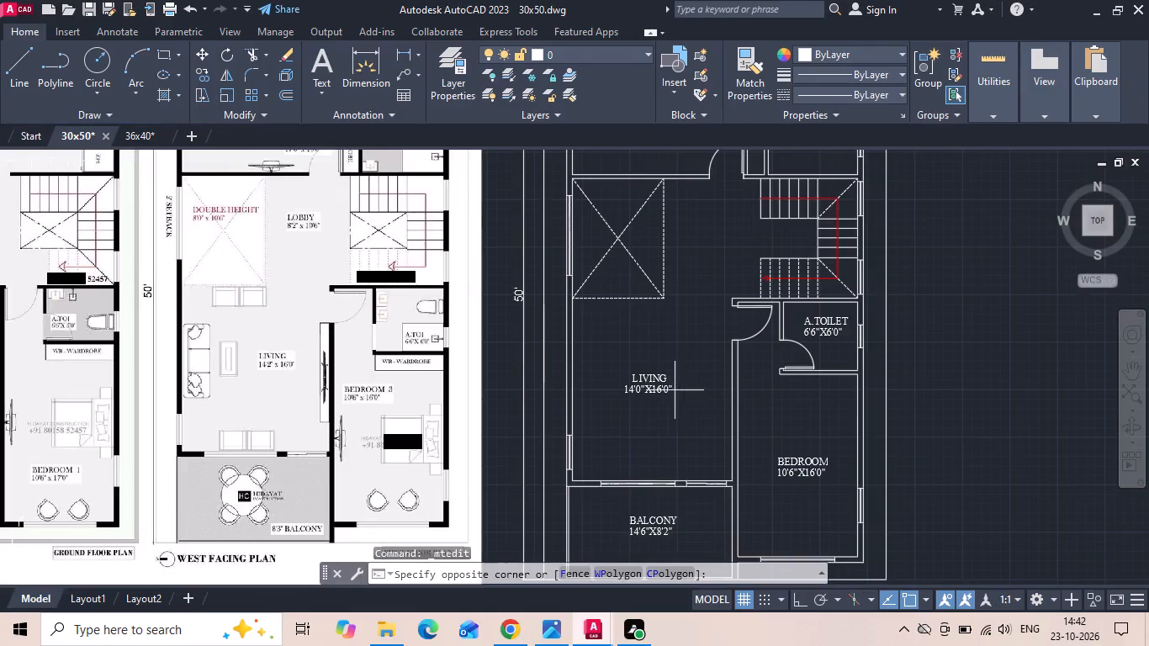
{"action": "right_click", "coordinate": [674, 389]}
{"action": "left_click", "coordinate": [627, 363]}
{"action": "right_click", "coordinate": [627, 369]}
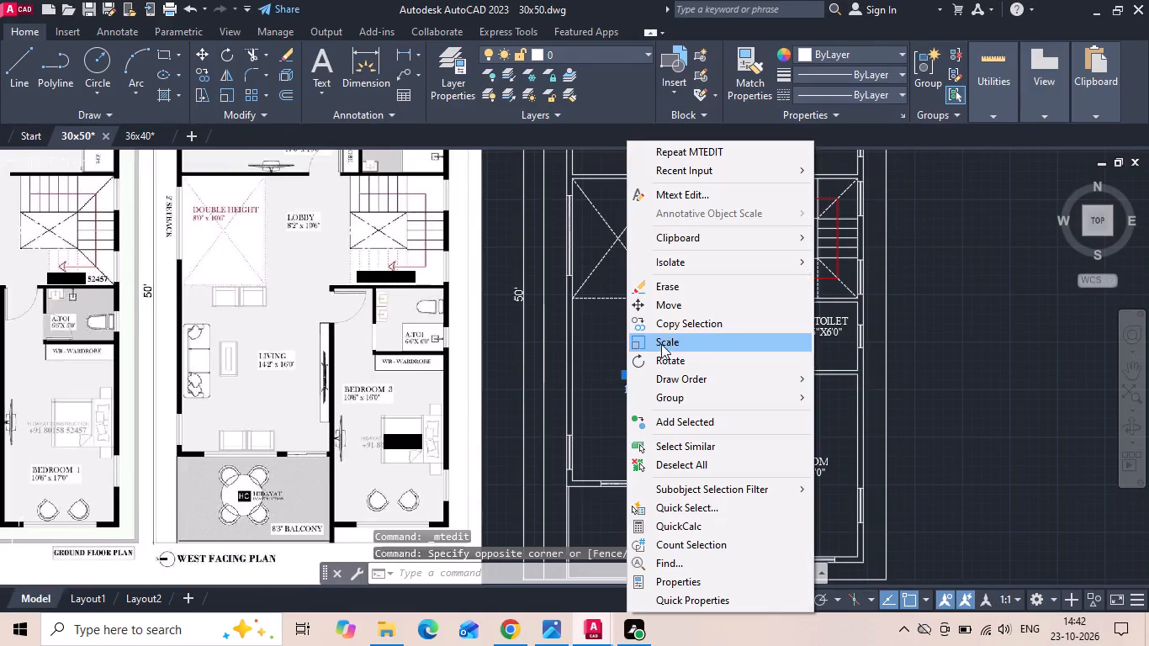
{"action": "left_click", "coordinate": [668, 330]}
{"action": "left_click", "coordinate": [646, 389]}
{"action": "scroll", "coordinate": [649, 243], "scroll_direction": "up", "scroll_amount": 1}
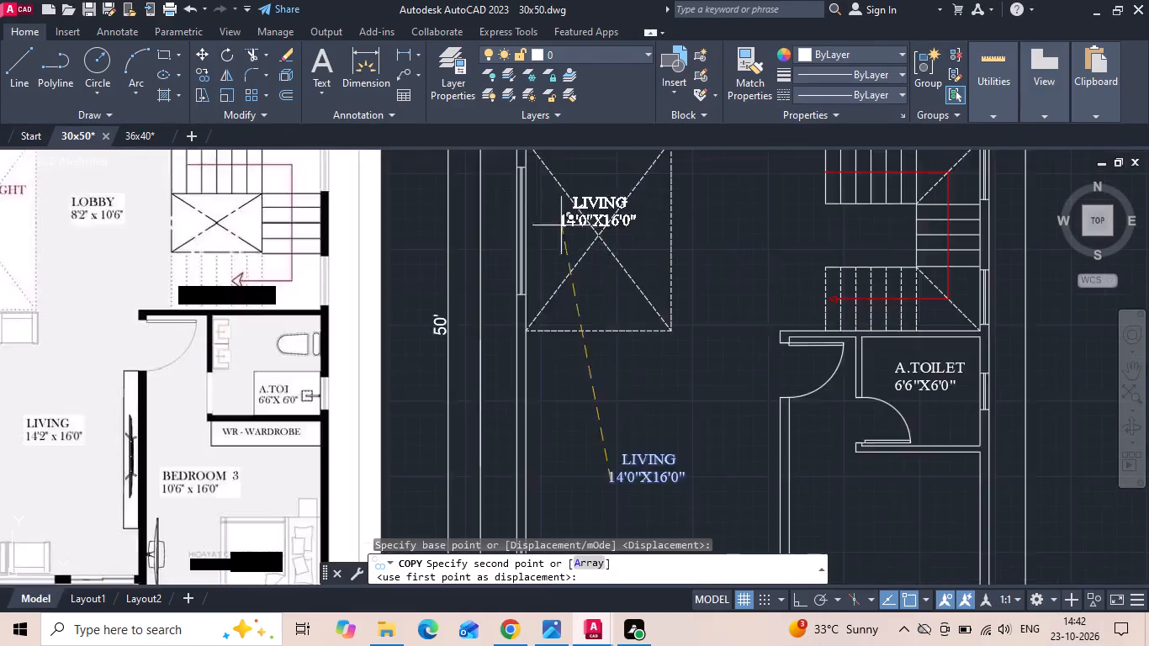
{"action": "scroll", "coordinate": [556, 225], "scroll_direction": "up", "scroll_amount": 1}
{"action": "left_click", "coordinate": [563, 231]}
{"action": "key", "text": "Escape"}
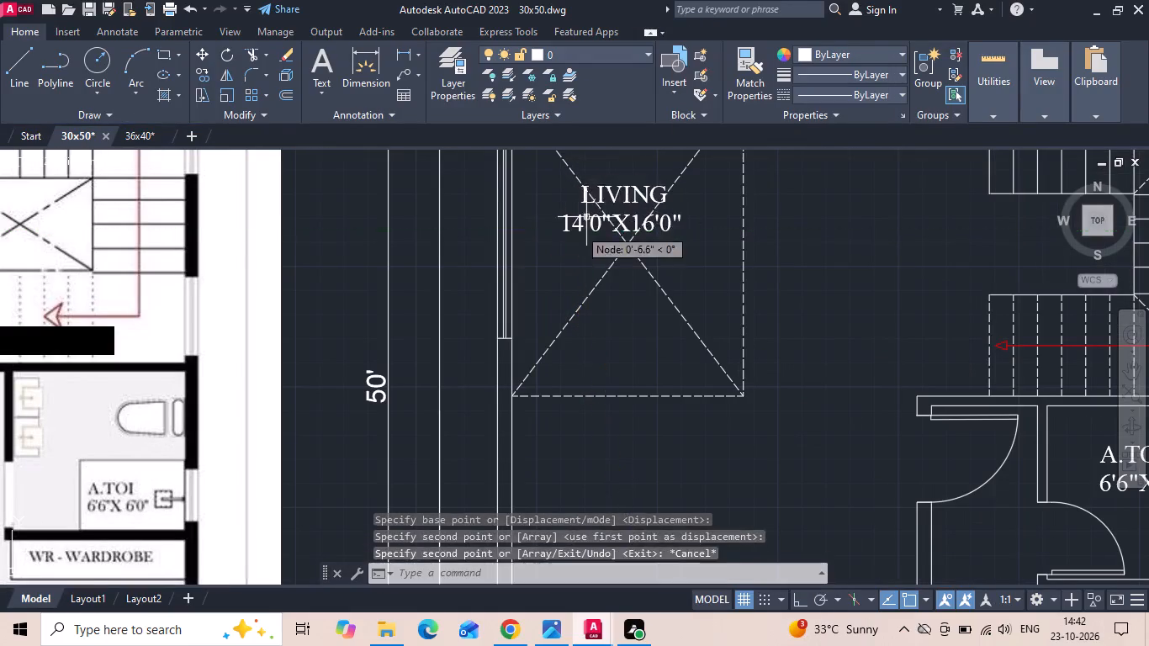
Copy the double-height area's label horizontally, with Ortho on, into the lobby space beside the stairs.
{"action": "left_click", "coordinate": [586, 215]}
{"action": "right_click", "coordinate": [583, 217]}
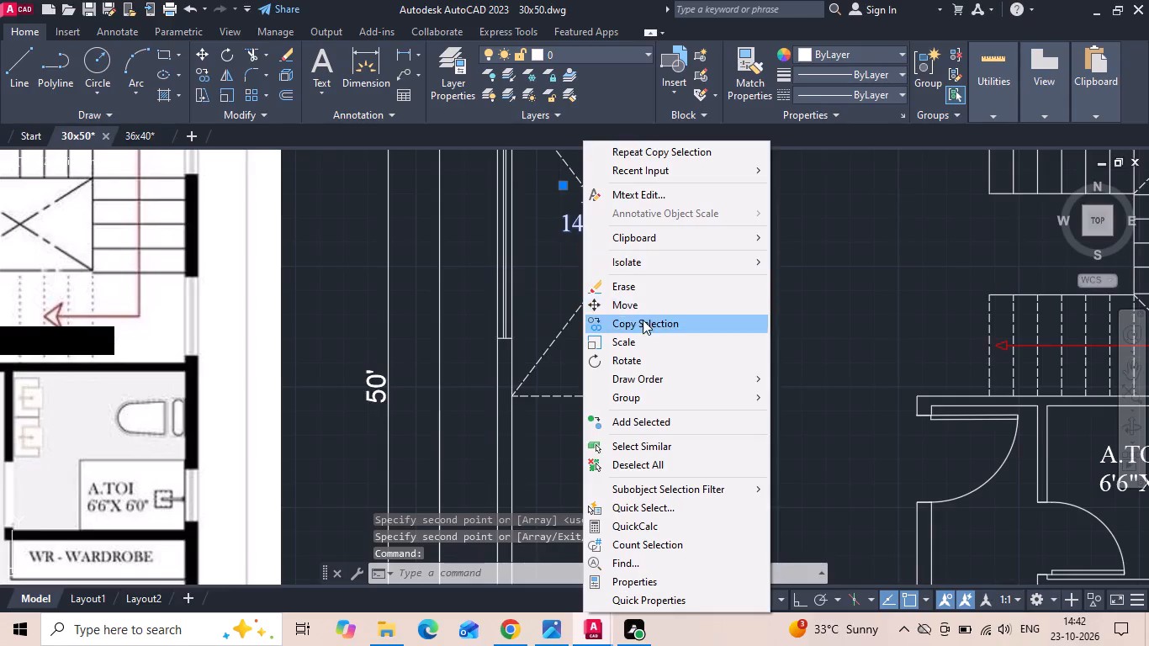
{"action": "left_click", "coordinate": [643, 320]}
{"action": "key", "text": "F8"}
{"action": "scroll", "coordinate": [630, 351], "scroll_direction": "down", "scroll_amount": 1}
{"action": "left_click", "coordinate": [627, 267]}
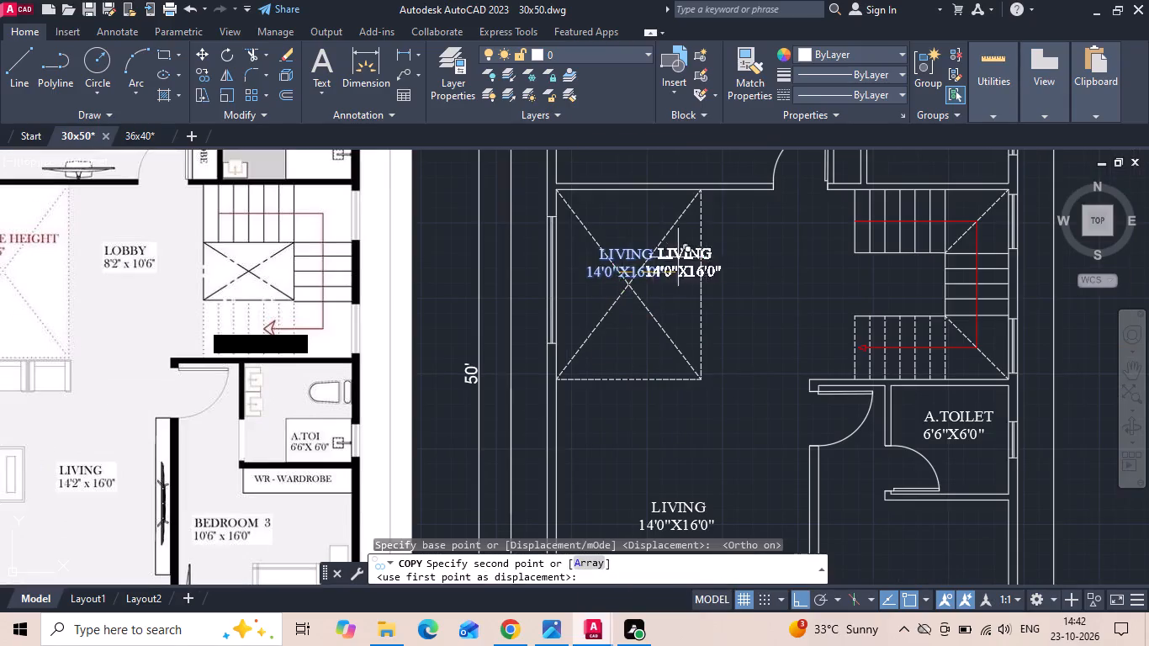
{"action": "scroll", "coordinate": [706, 252], "scroll_direction": "up", "scroll_amount": 1}
{"action": "left_click", "coordinate": [770, 237]}
{"action": "scroll", "coordinate": [793, 303], "scroll_direction": "down", "scroll_amount": 1}
{"action": "key", "text": "Escape"}
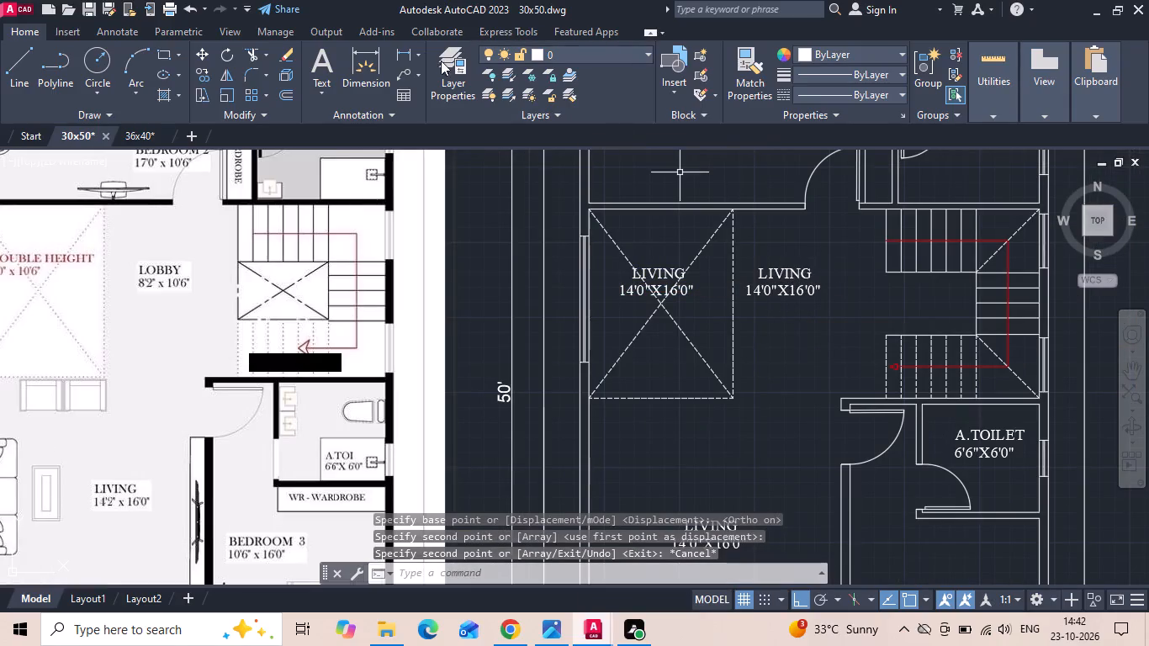
Measure the lobby's width between the stair edge and the dashed double-height boundary.
{"action": "left_click", "coordinate": [406, 51]}
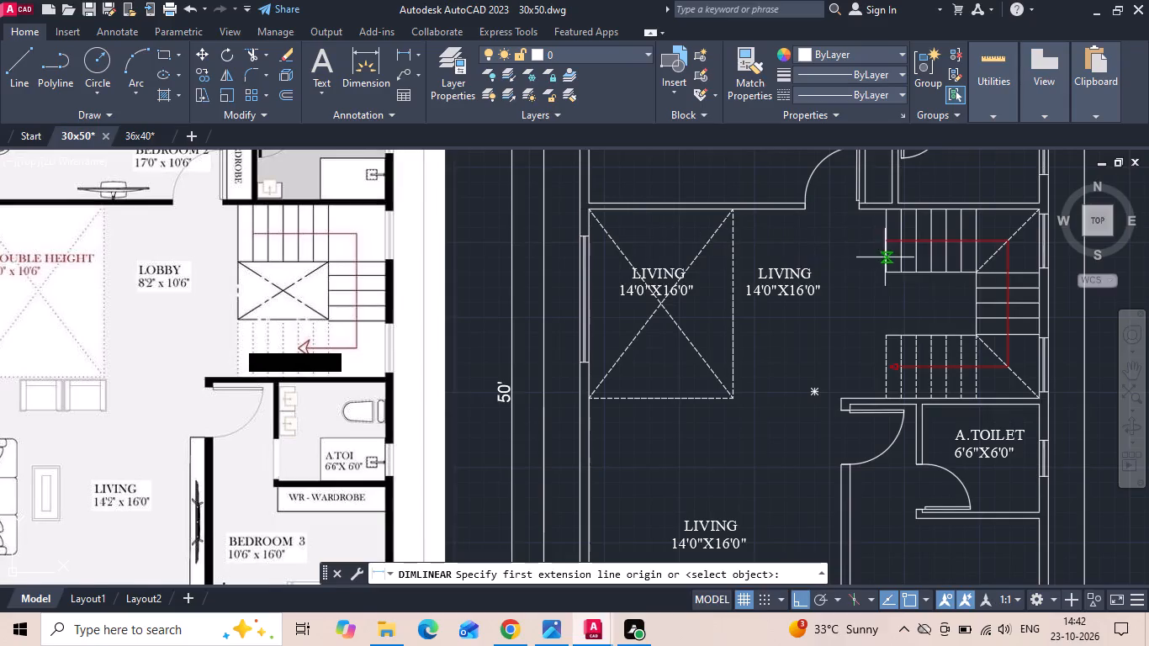
{"action": "scroll", "coordinate": [886, 258], "scroll_direction": "up", "scroll_amount": 1}
{"action": "left_click", "coordinate": [888, 247]}
{"action": "left_click", "coordinate": [647, 242]}
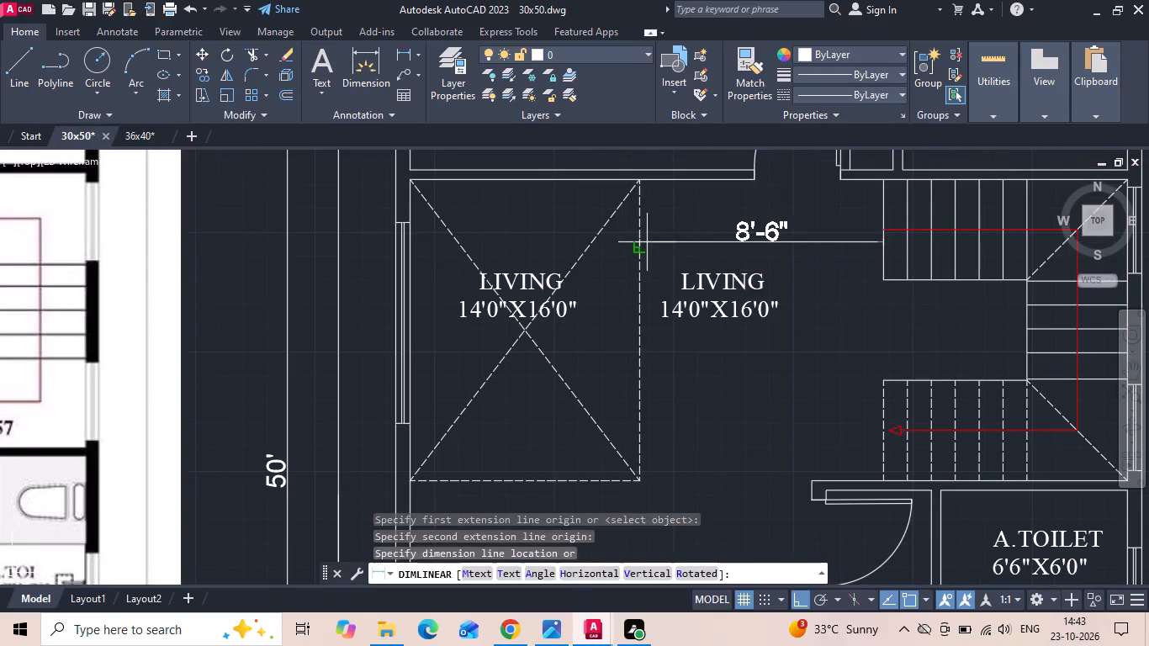
{"action": "key", "text": "Escape"}
Change the size in the copied lobby label to 8'6"X10'6".
{"action": "scroll", "coordinate": [699, 315], "scroll_direction": "up", "scroll_amount": 1}
{"action": "double_click", "coordinate": [671, 310]}
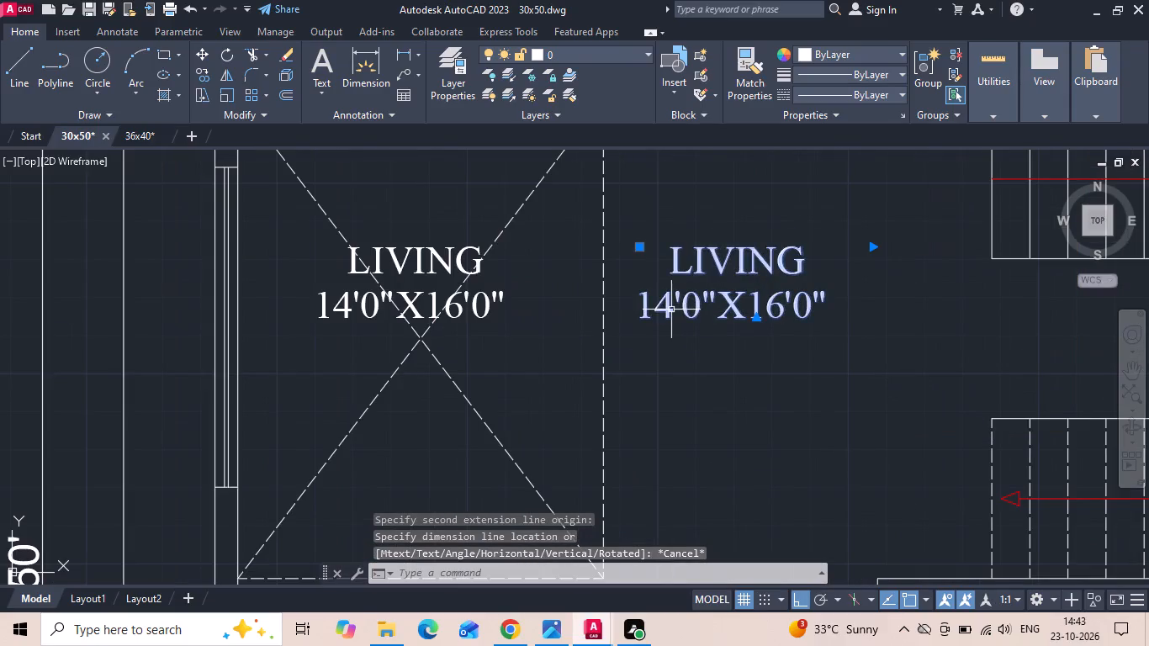
{"action": "key", "text": "BackSpace"}
{"action": "key", "text": "BackSpace"}
{"action": "key", "text": "8"}
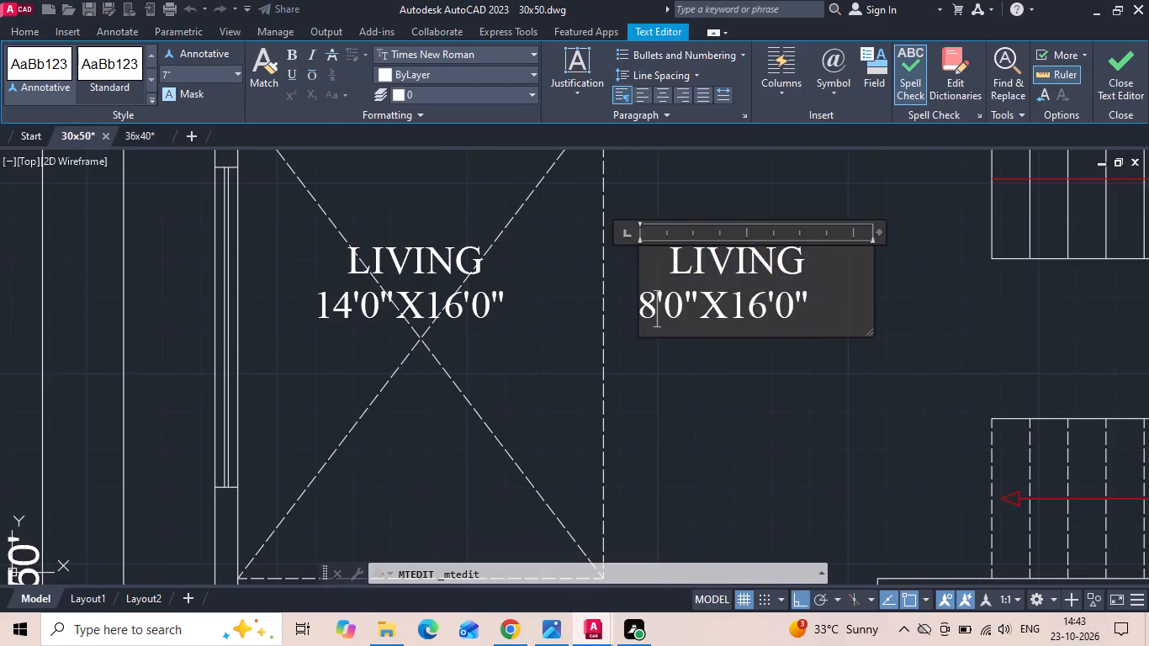
{"action": "left_click", "coordinate": [689, 324]}
{"action": "key", "text": "BackSpace"}
{"action": "key", "text": "6"}
{"action": "scroll", "coordinate": [712, 339], "scroll_direction": "down", "scroll_amount": 2}
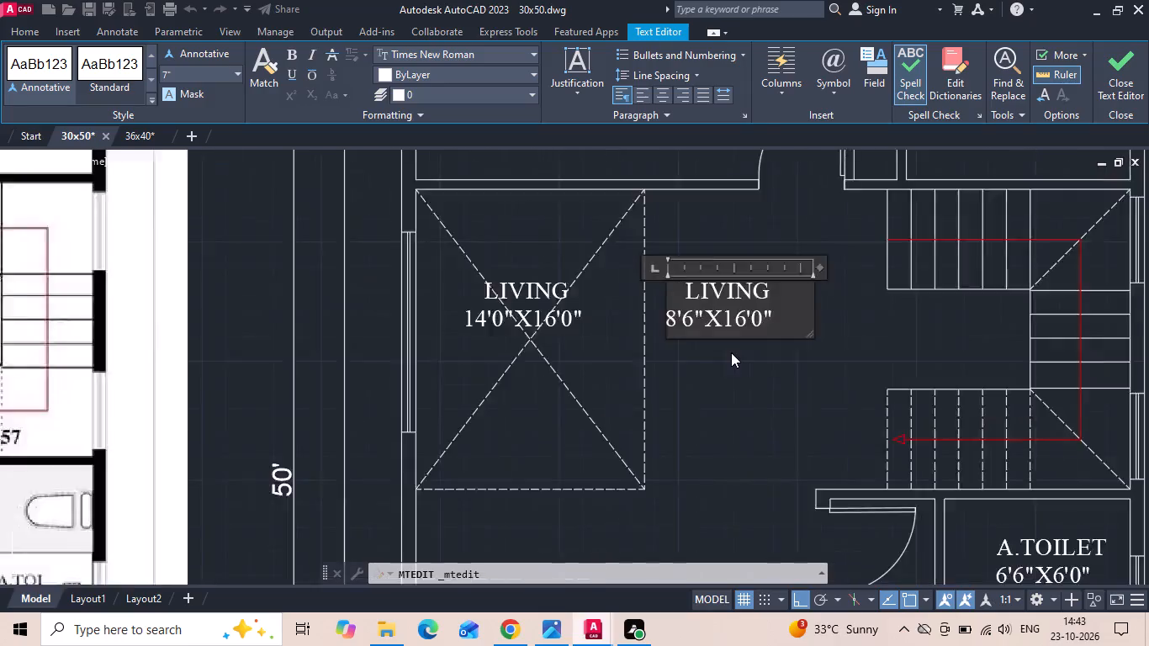
{"action": "scroll", "coordinate": [731, 352], "scroll_direction": "down", "scroll_amount": 1}
{"action": "scroll", "coordinate": [723, 336], "scroll_direction": "up", "scroll_amount": 3}
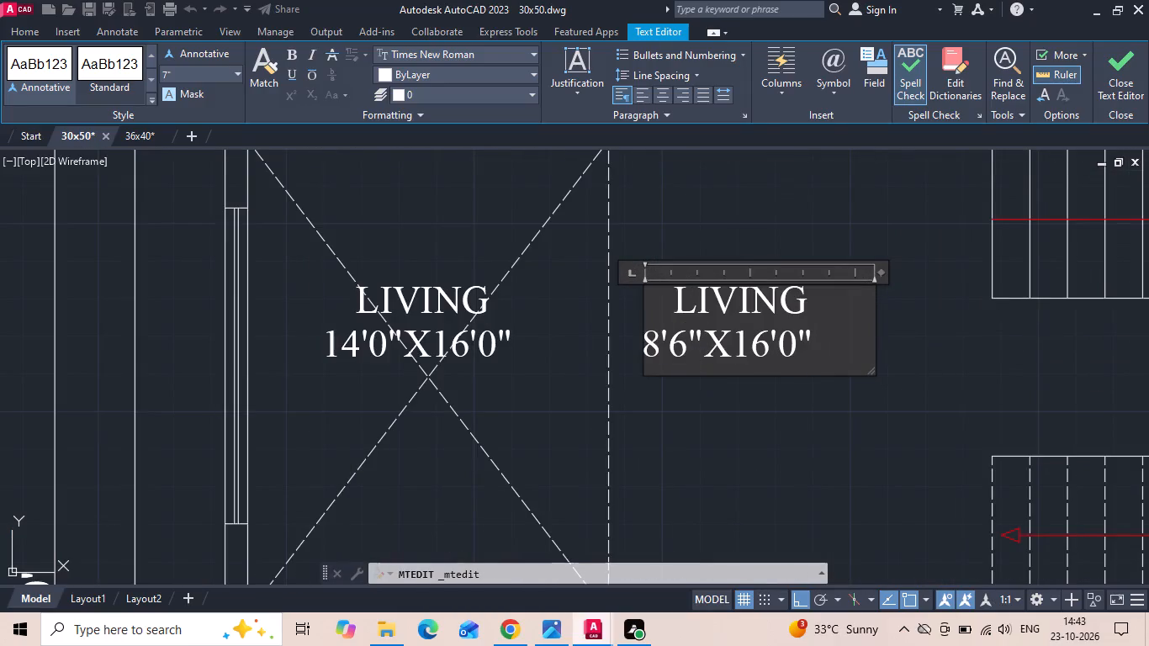
{"action": "left_click", "coordinate": [765, 354]}
{"action": "key", "text": "BackSpace"}
{"action": "key", "text": "0"}
{"action": "left_click", "coordinate": [797, 347]}
{"action": "key", "text": "BackSpace"}
{"action": "key", "text": "6"}
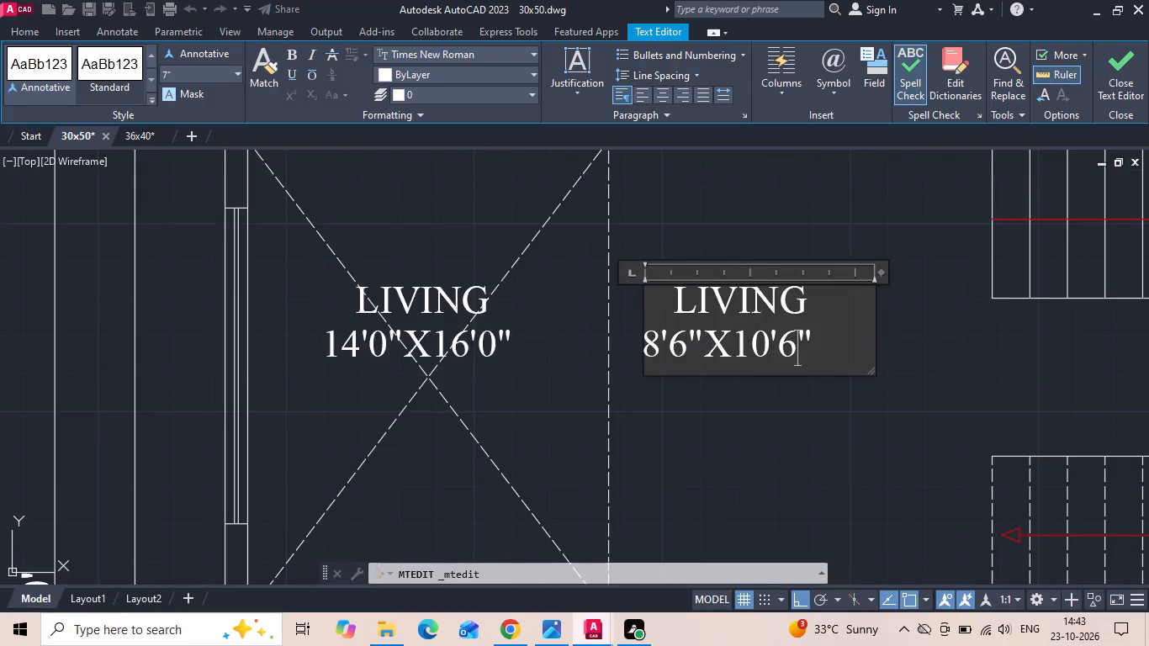
Remove two leading spaces before the name in the lobby label.
{"action": "left_click", "coordinate": [681, 296]}
{"action": "key", "text": "Delete"}
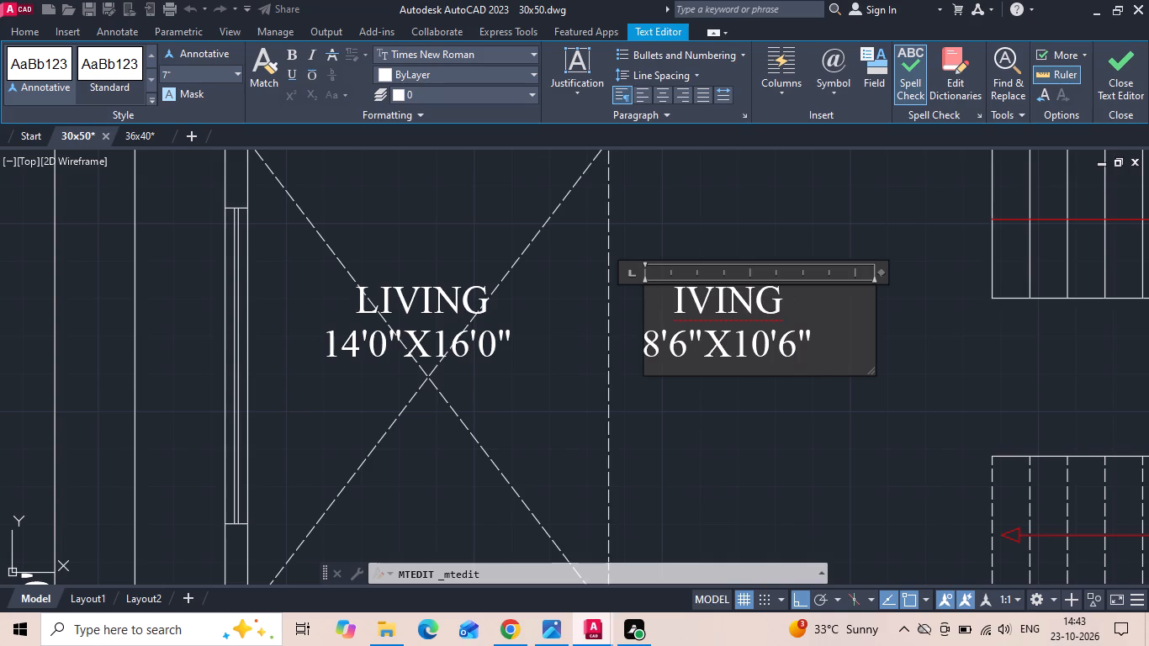
{"action": "key", "text": "ctrl+z"}
{"action": "left_click", "coordinate": [679, 307]}
{"action": "key", "text": "BackSpace"}
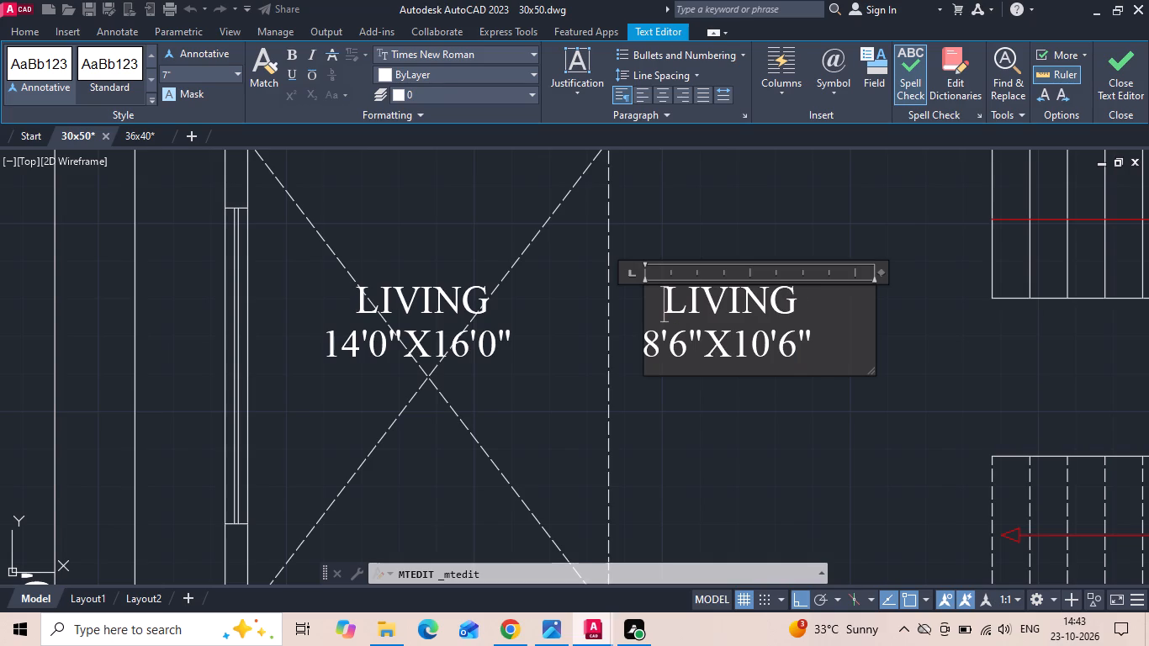
{"action": "key", "text": "BackSpace"}
{"action": "left_click", "coordinate": [709, 420]}
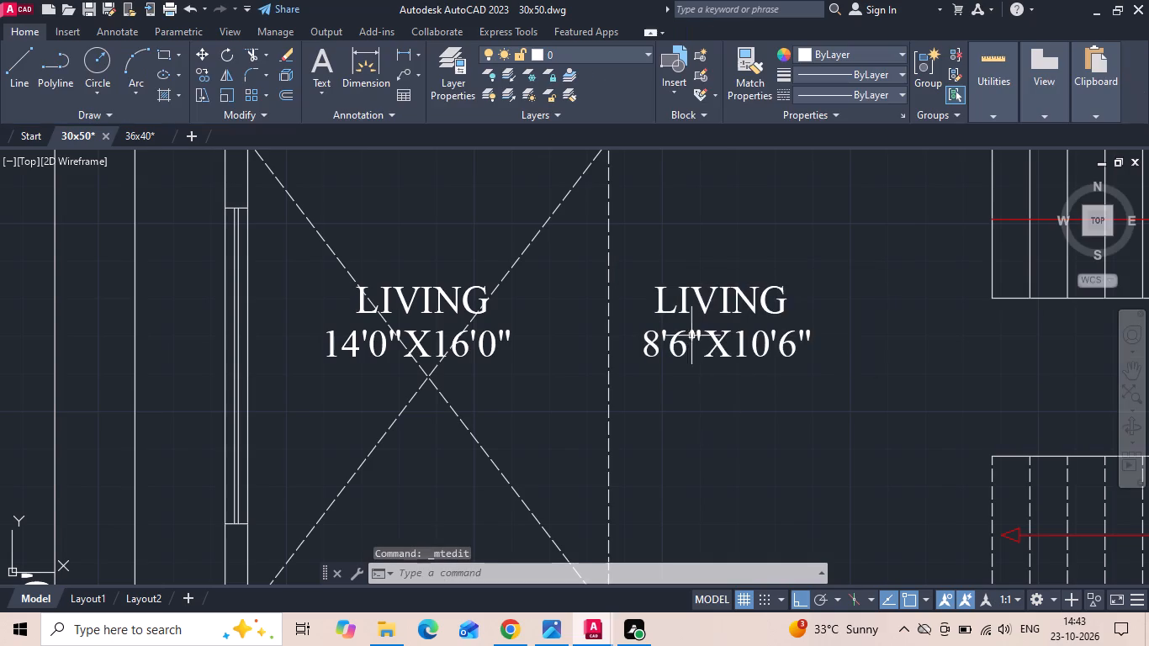
Rename the copied label in the lobby space from LIVING to LOBBY, adding one leading space before the name.
{"action": "left_click", "coordinate": [693, 310]}
{"action": "left_click", "coordinate": [705, 299]}
{"action": "double_click", "coordinate": [700, 306]}
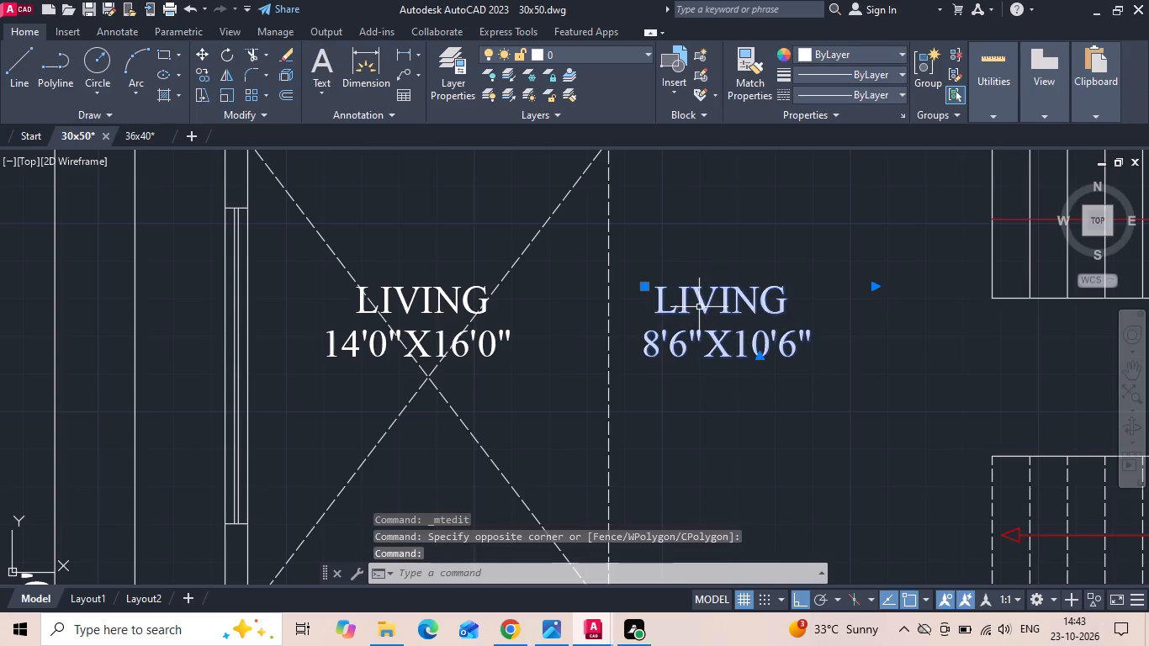
{"action": "double_click", "coordinate": [784, 299]}
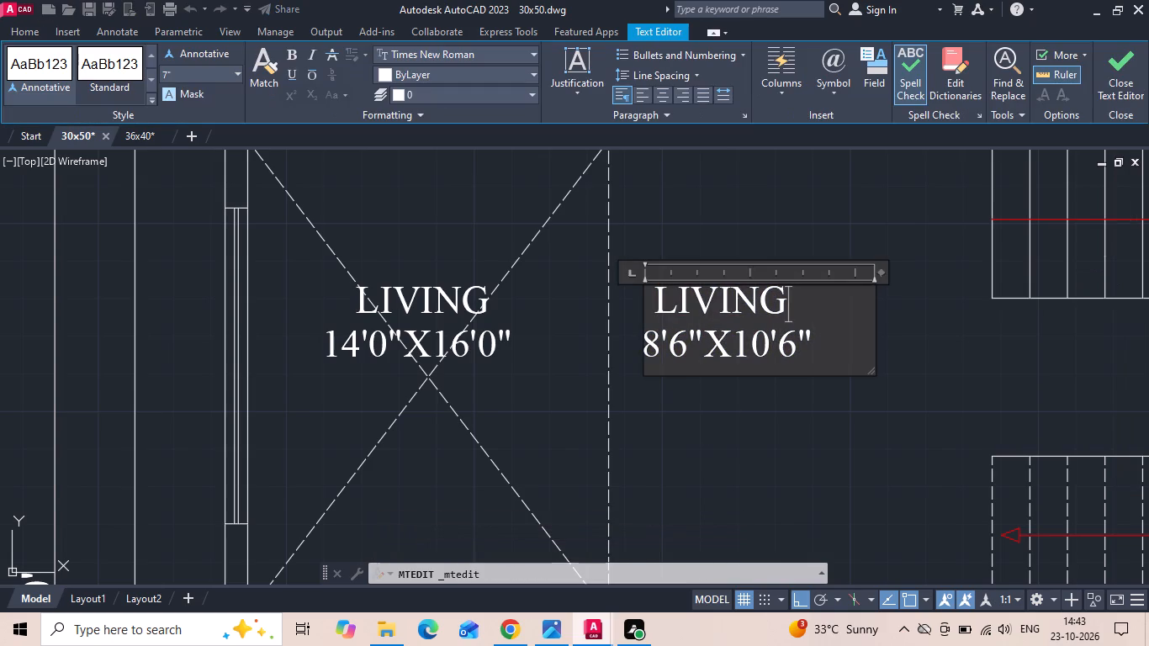
{"action": "key", "text": "BackSpace"}
{"action": "key", "text": "BackSpace"}
{"action": "key", "text": "BackSpace"}
{"action": "key", "text": "BackSpace"}
{"action": "key", "text": "BackSpace"}
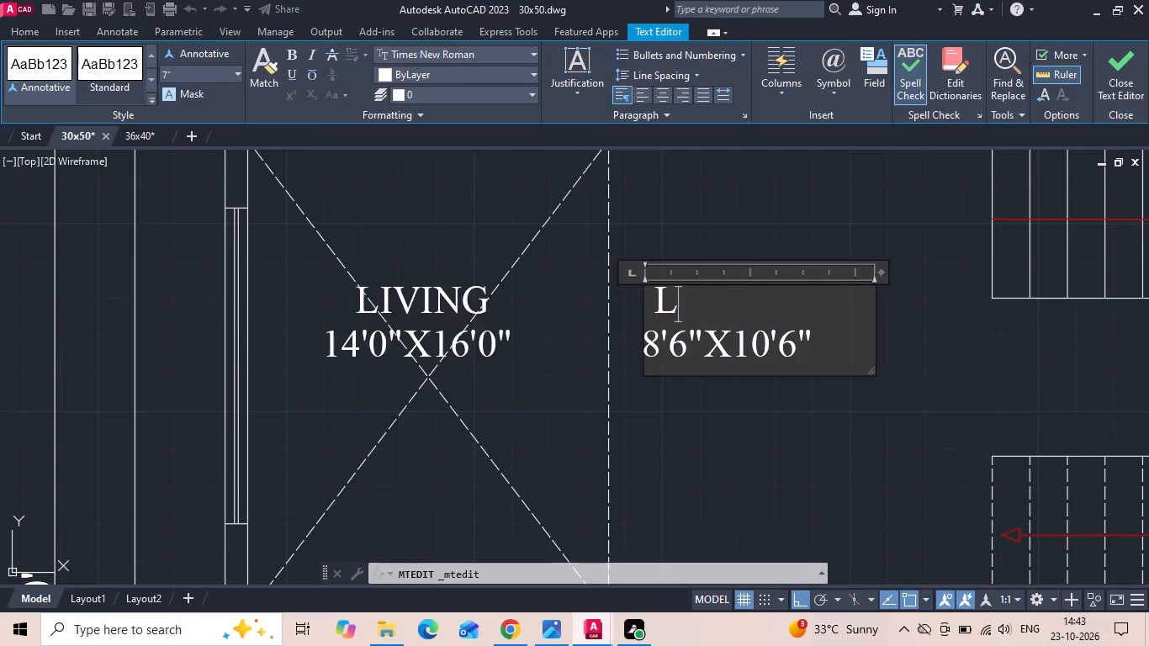
{"action": "key", "text": "o"}
{"action": "type", "text": "BBY"}
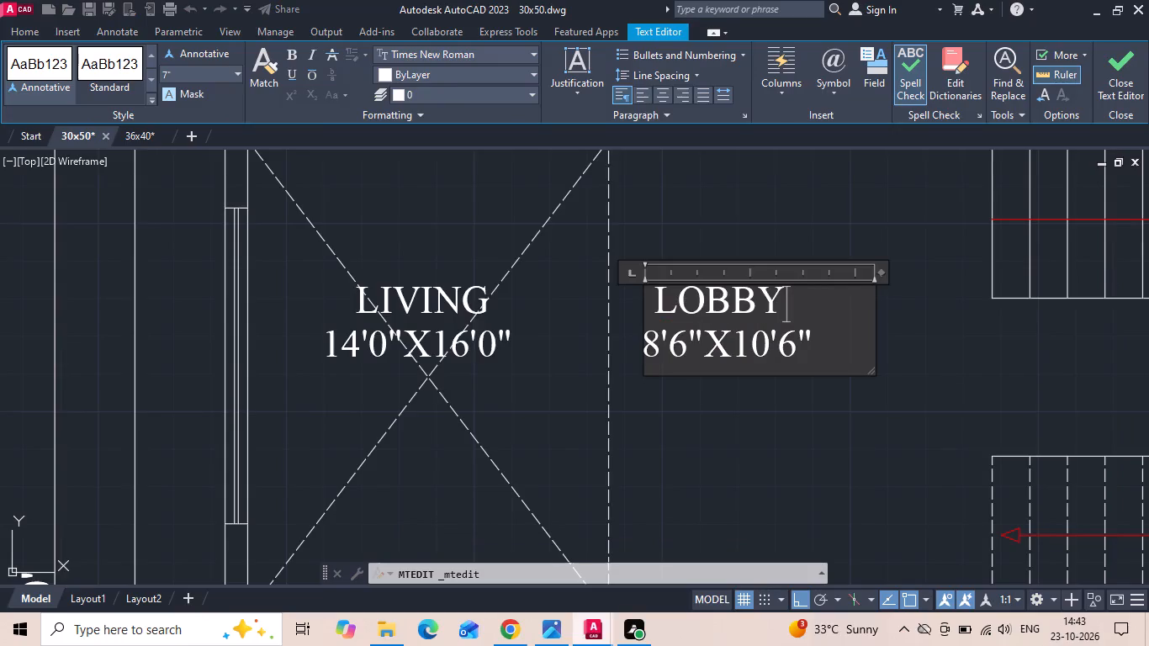
{"action": "left_click", "coordinate": [664, 304]}
{"action": "key", "text": "space"}
{"action": "scroll", "coordinate": [818, 397], "scroll_direction": "down", "scroll_amount": 1}
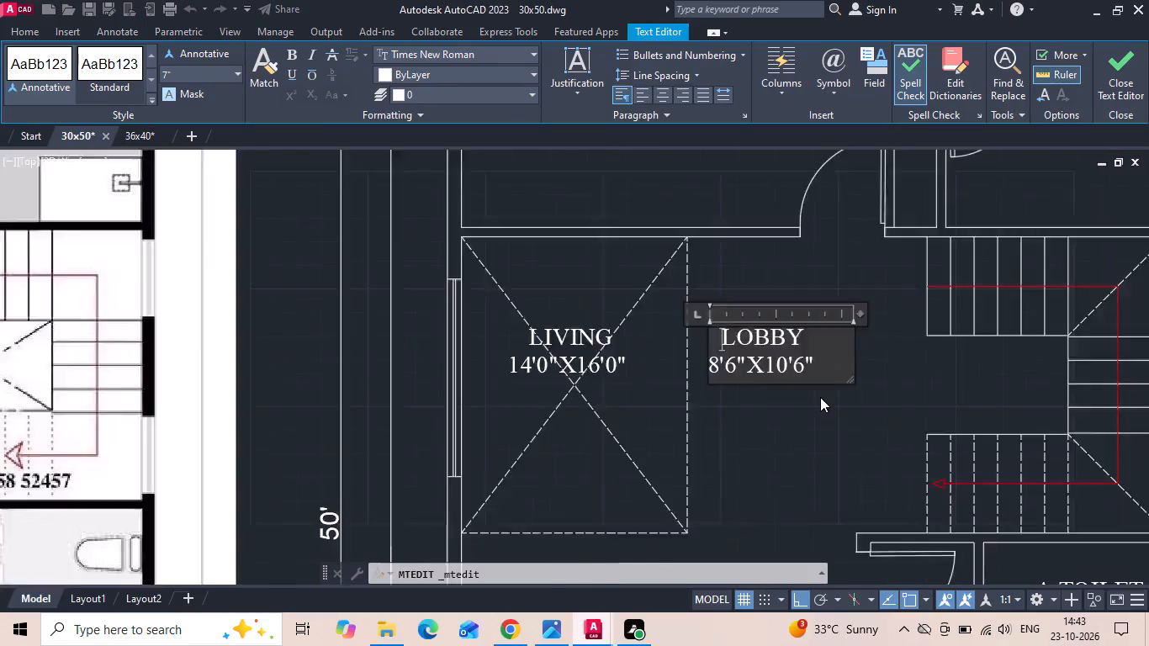
{"action": "scroll", "coordinate": [820, 397], "scroll_direction": "down", "scroll_amount": 1}
{"action": "left_click", "coordinate": [800, 415]}
Move the LOBBY label, with Ortho off, to the middle of the space between the double-height boundary and the stairs.
{"action": "left_click", "coordinate": [789, 380]}
{"action": "right_click", "coordinate": [776, 359]}
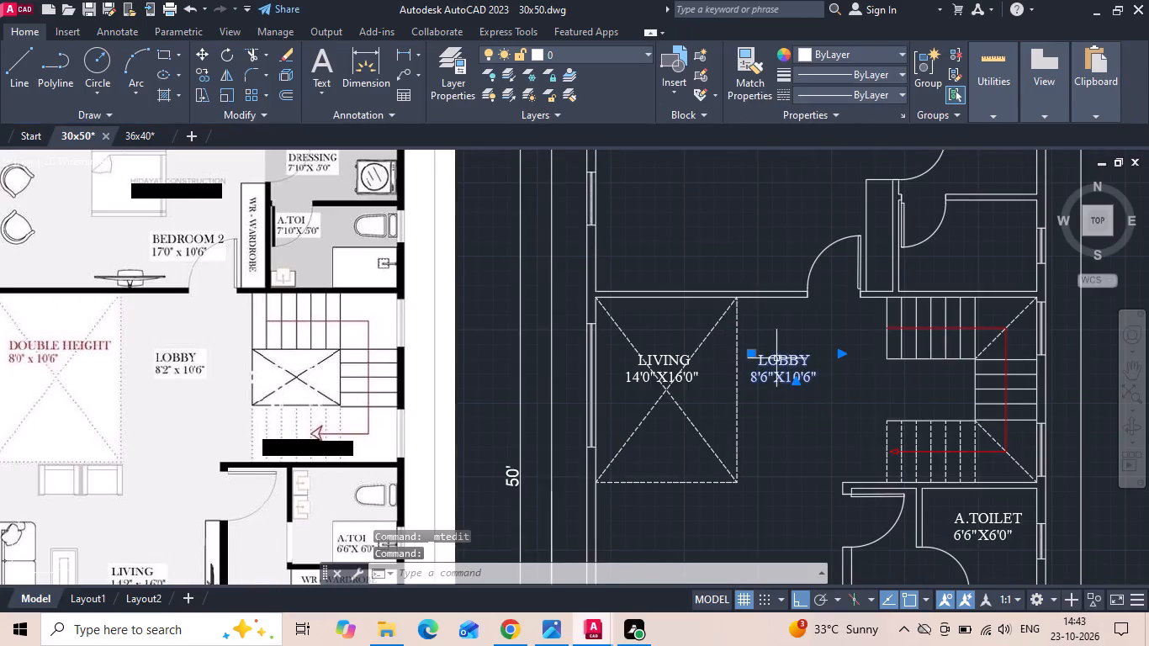
{"action": "left_click", "coordinate": [821, 307]}
{"action": "left_click_drag", "start_coordinate": [799, 421], "coordinate": [807, 428]}
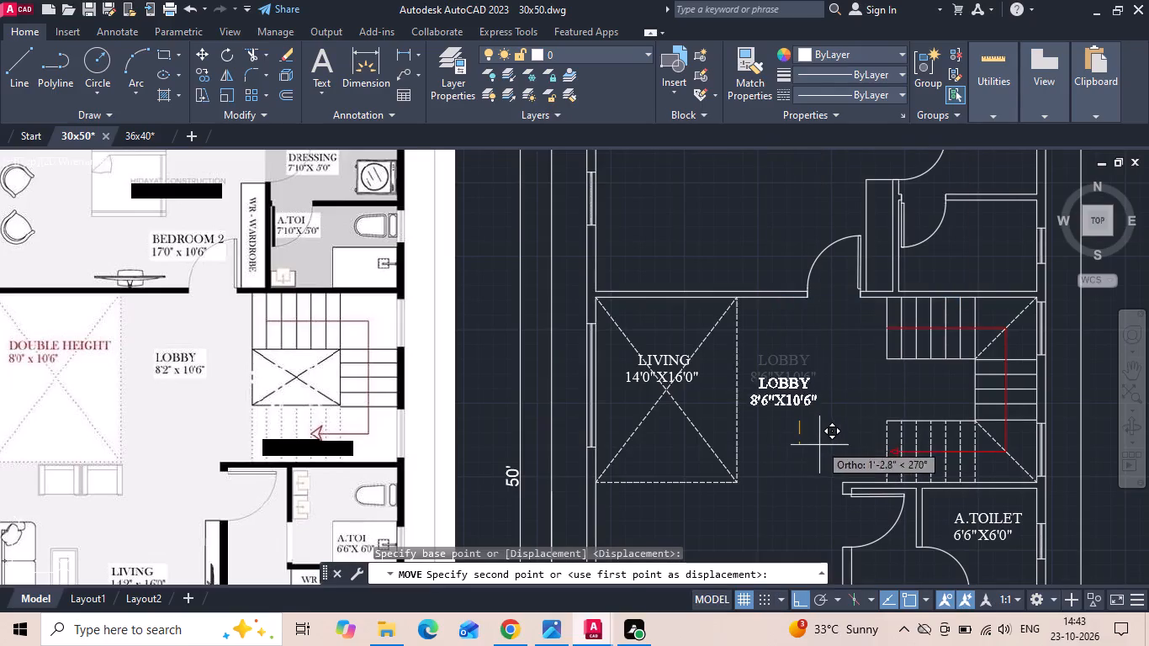
{"action": "key", "text": "F8"}
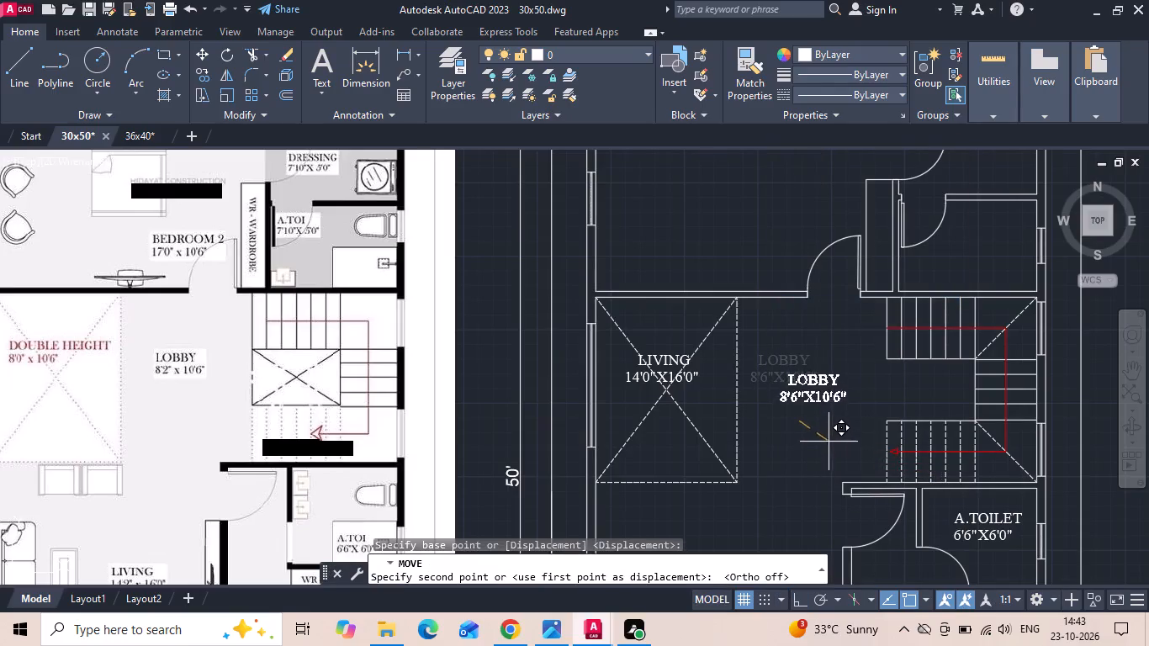
{"action": "left_click", "coordinate": [829, 441]}
Measure the width of the dashed double-height area with a linear dimension, without placing it.
{"action": "left_click", "coordinate": [403, 50]}
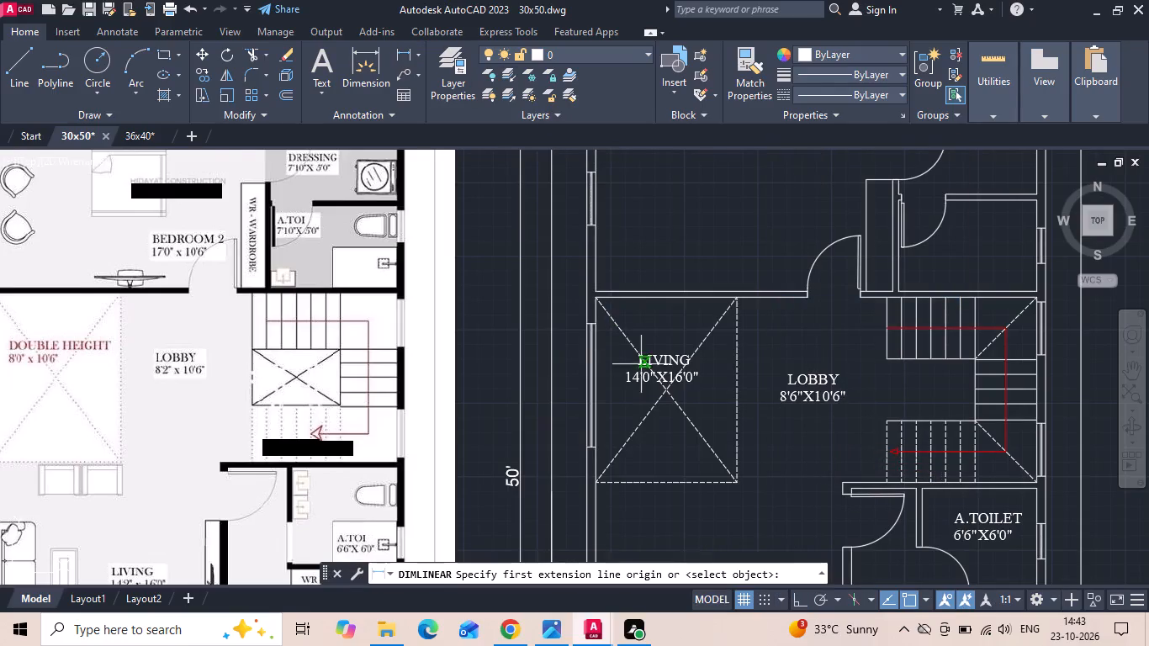
{"action": "scroll", "coordinate": [659, 368], "scroll_direction": "up", "scroll_amount": 1}
{"action": "left_click", "coordinate": [553, 285]}
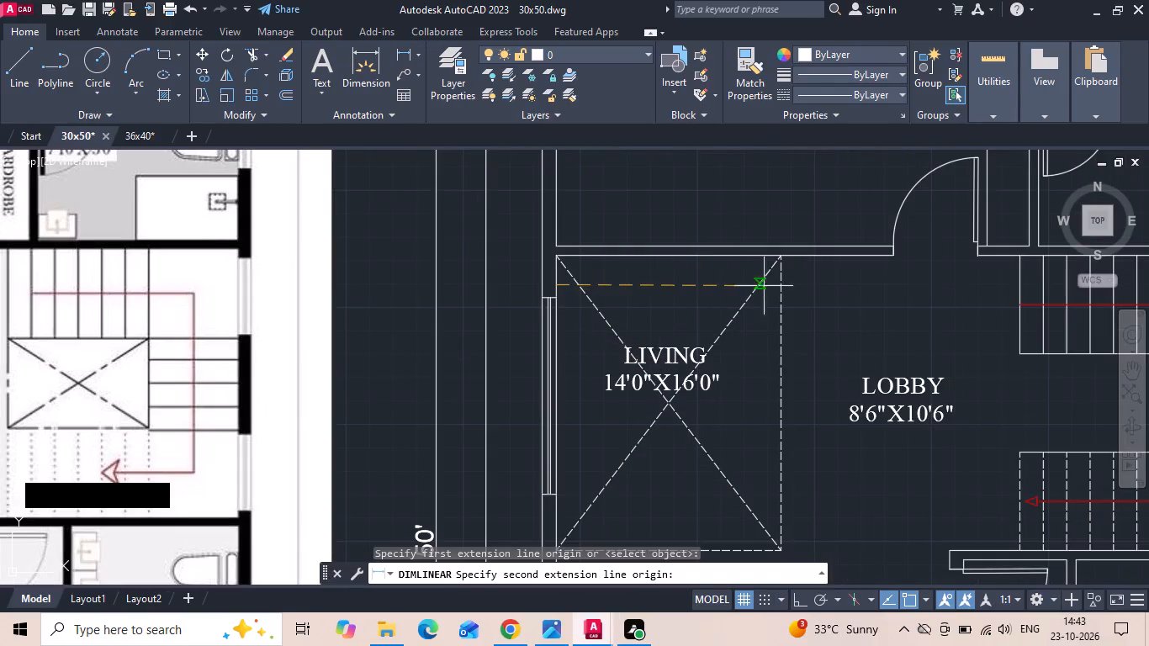
{"action": "left_click", "coordinate": [781, 287]}
{"action": "key", "text": "Escape"}
Change the size in the double-height area's label to 8'0"X10'6".
{"action": "scroll", "coordinate": [780, 294], "scroll_direction": "down", "scroll_amount": 1}
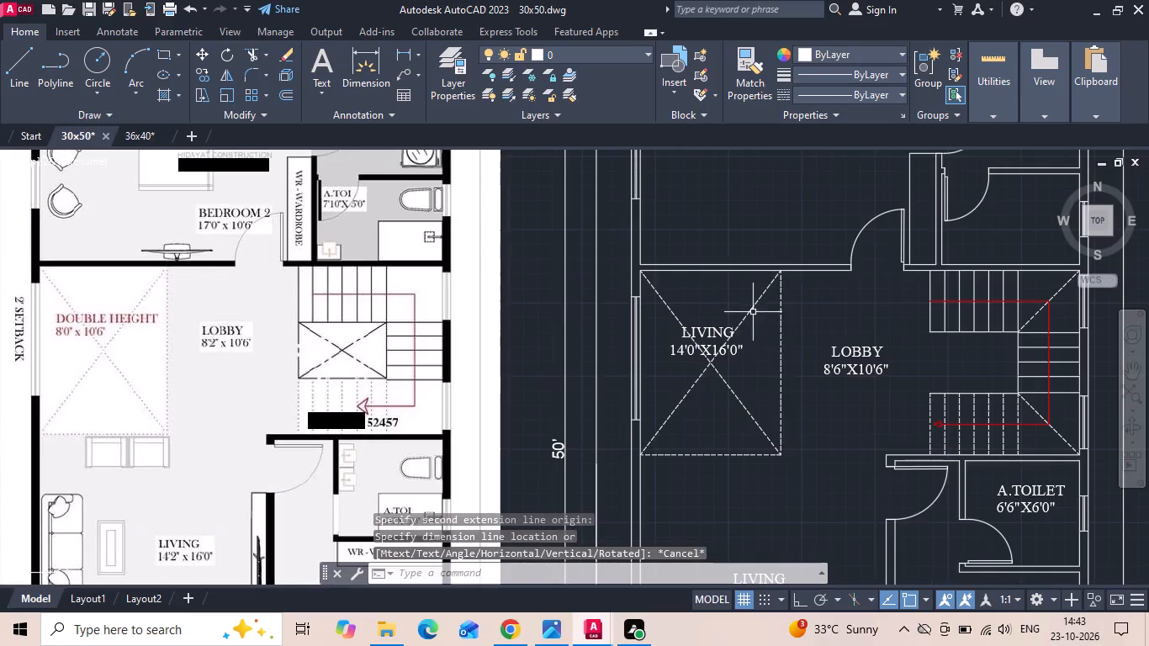
{"action": "scroll", "coordinate": [716, 339], "scroll_direction": "up", "scroll_amount": 2}
{"action": "double_click", "coordinate": [737, 369]}
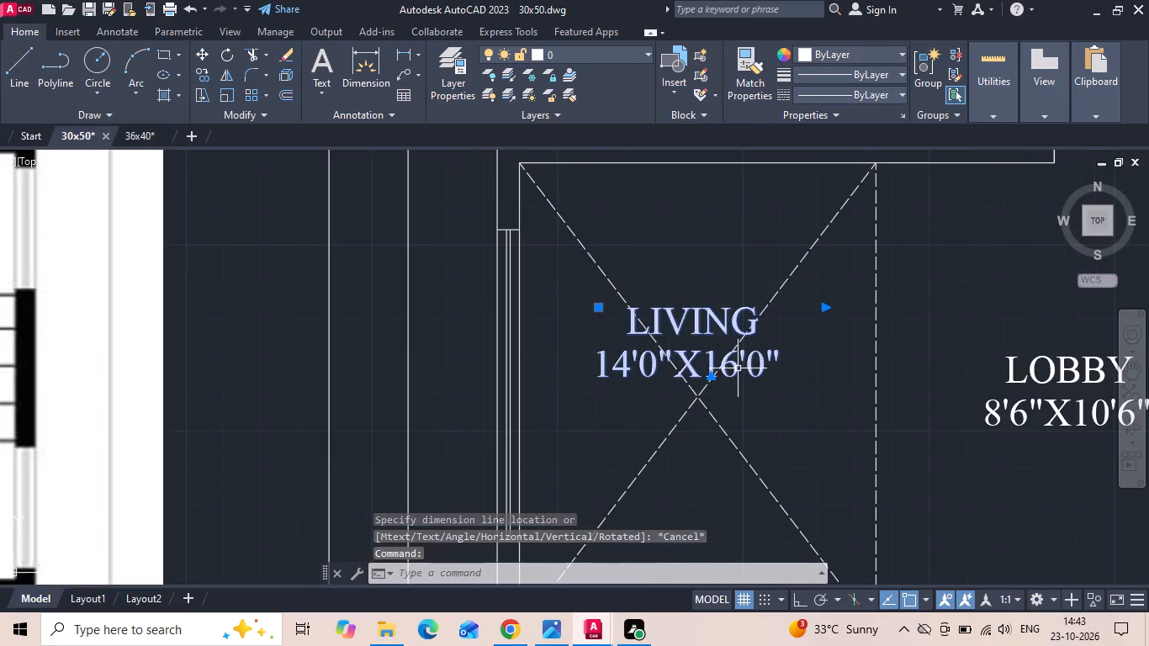
{"action": "key", "text": "BackSpace"}
{"action": "key", "text": "0"}
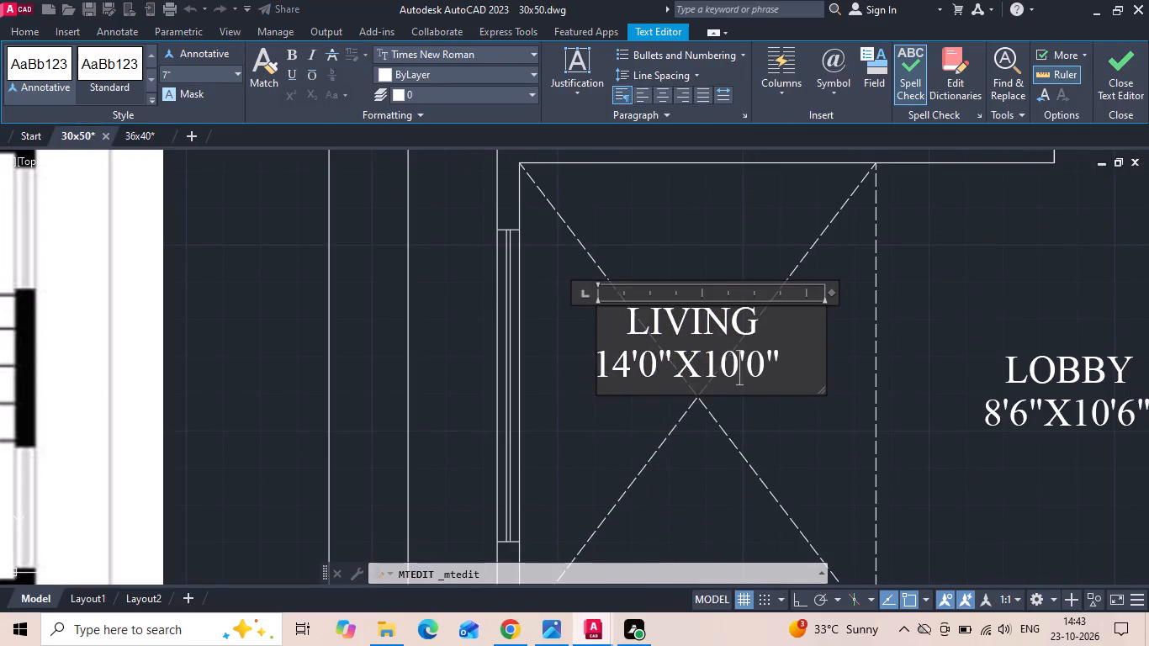
{"action": "left_click", "coordinate": [761, 374]}
{"action": "key", "text": "BackSpace"}
{"action": "key", "text": "6"}
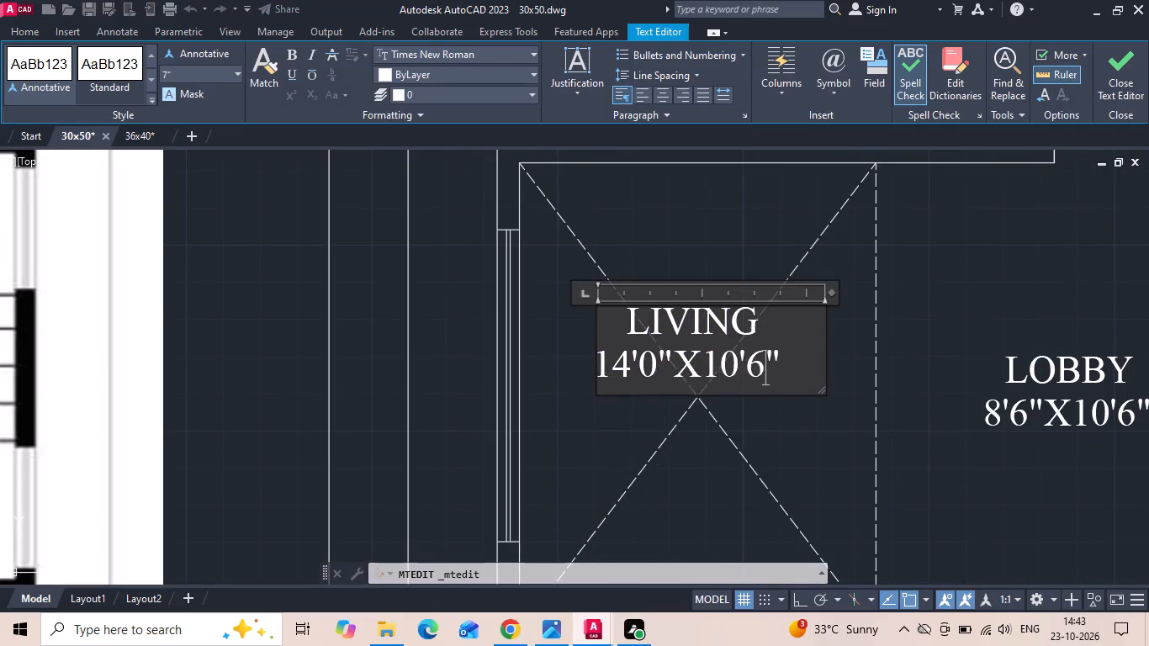
{"action": "left_click", "coordinate": [627, 369]}
{"action": "key", "text": "BackSpace"}
{"action": "key", "text": "BackSpace"}
{"action": "key", "text": "8"}
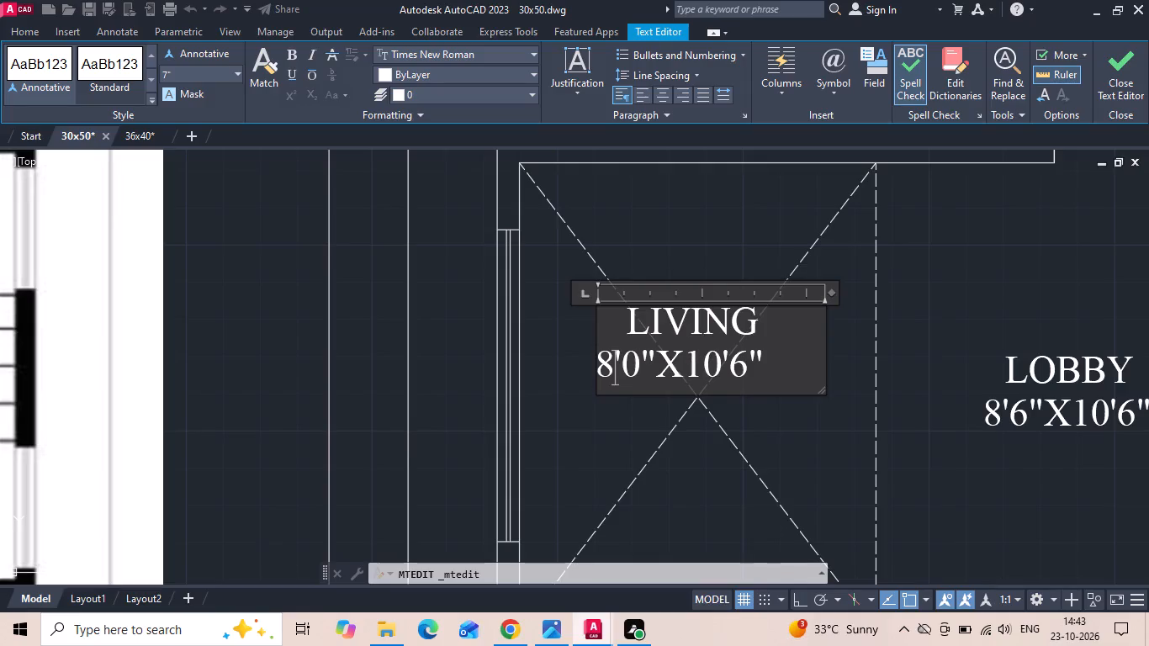
Replace the name in the double-height area's label with DOUBLE HEIGHT.
{"action": "left_click_drag", "start_coordinate": [756, 331], "coordinate": [456, 331]}
{"action": "key", "text": "BackSpace"}
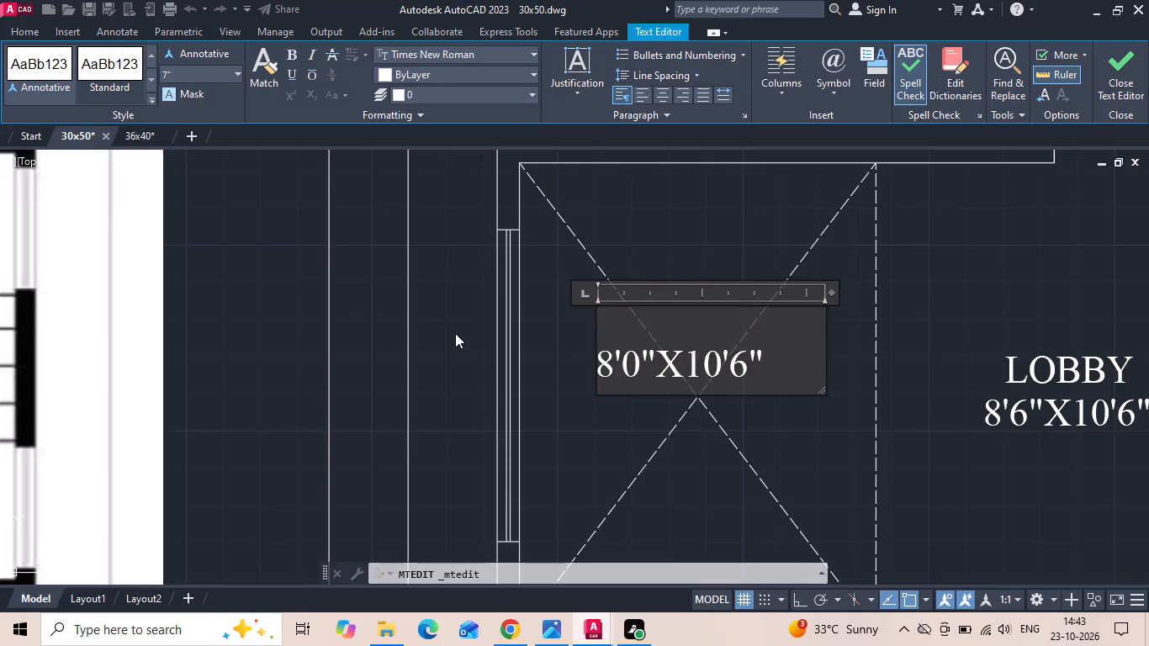
{"action": "type", "text": "DOUBLE HEIGHT"}
Widen the DOUBLE HEIGHT label's text box so that the name fits on a single line.
{"action": "scroll", "coordinate": [1145, 288], "scroll_direction": "down", "scroll_amount": 2}
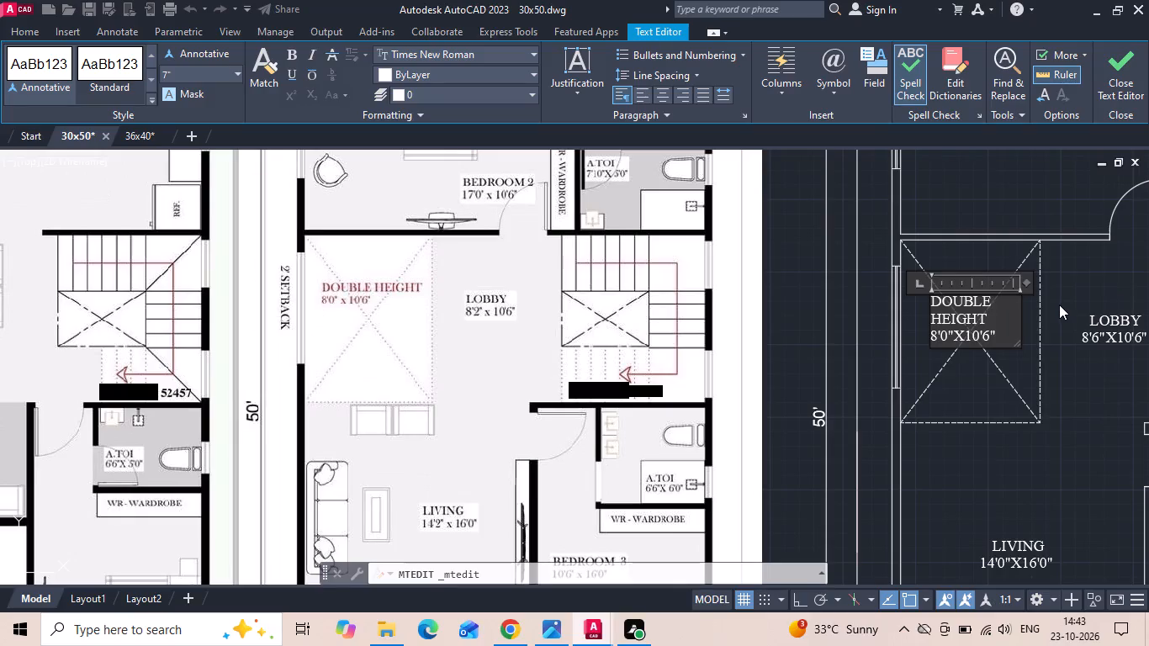
{"action": "left_click_drag", "start_coordinate": [1023, 311], "coordinate": [1051, 308]}
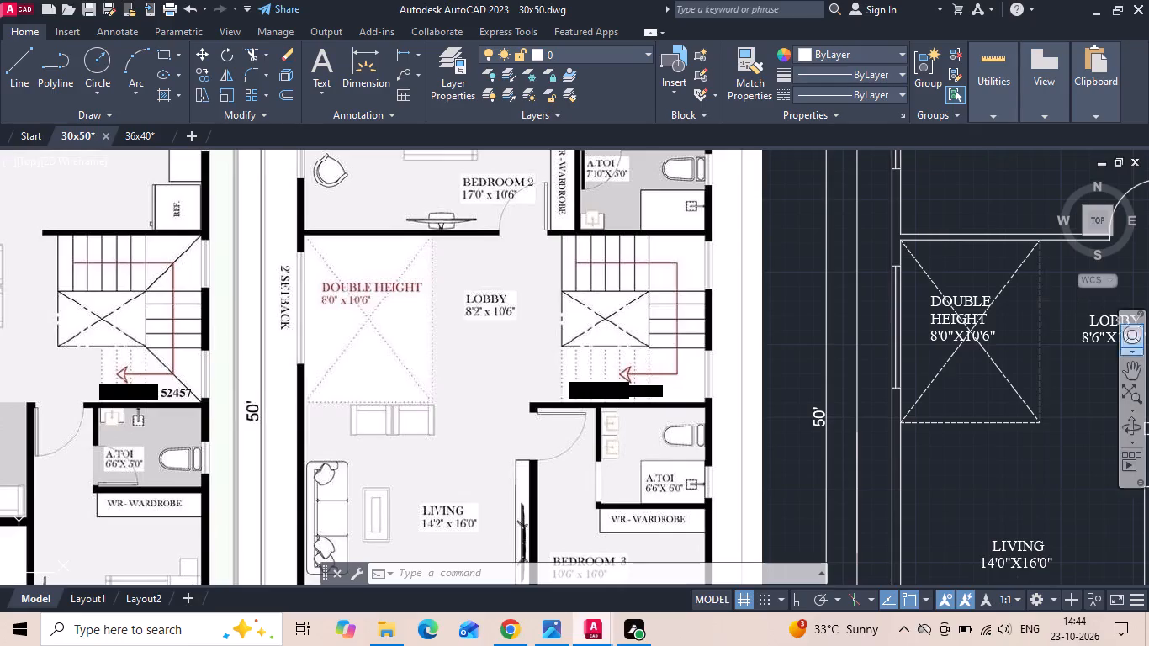
{"action": "scroll", "coordinate": [959, 305], "scroll_direction": "up", "scroll_amount": 1}
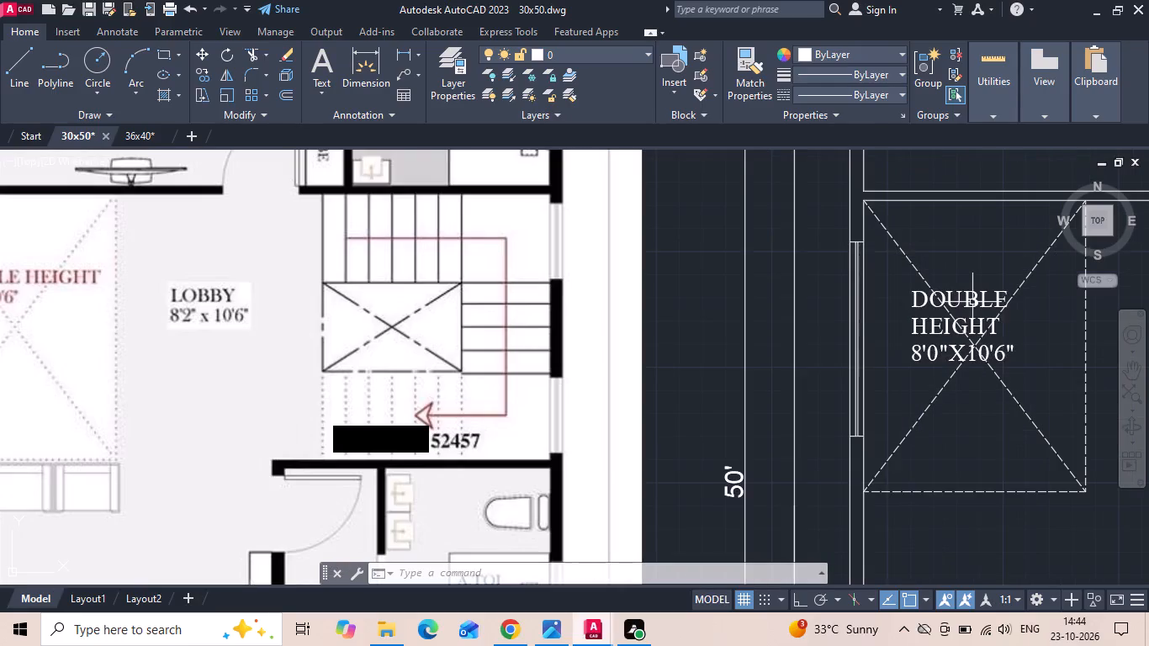
{"action": "double_click", "coordinate": [972, 301]}
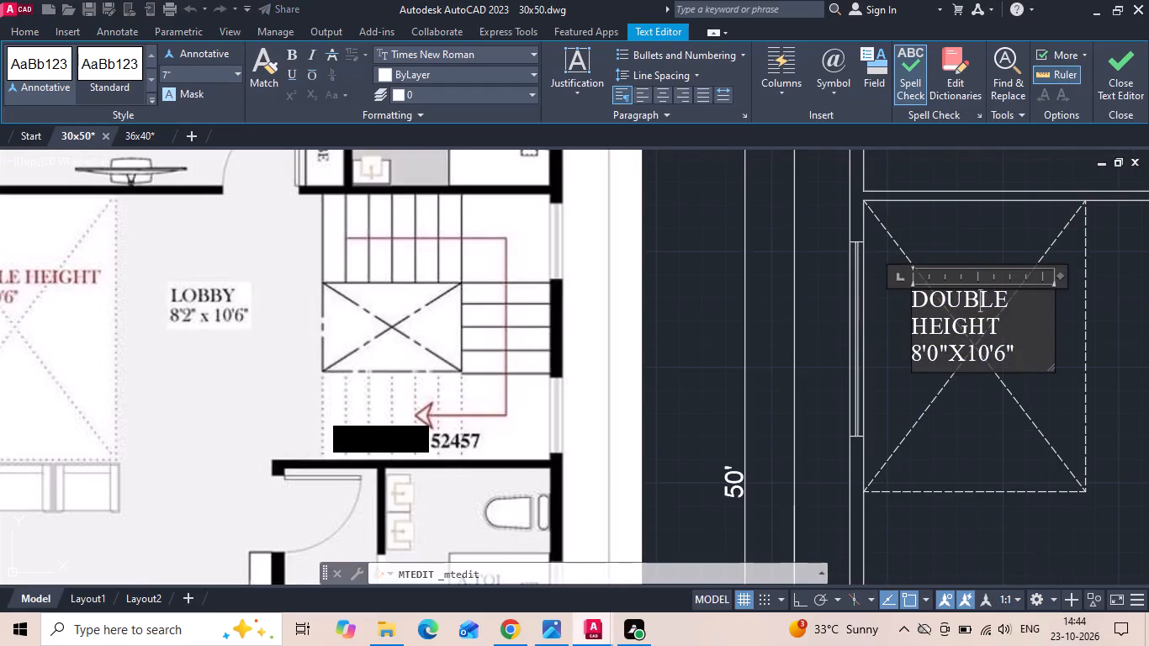
{"action": "scroll", "coordinate": [871, 341], "scroll_direction": "down", "scroll_amount": 2}
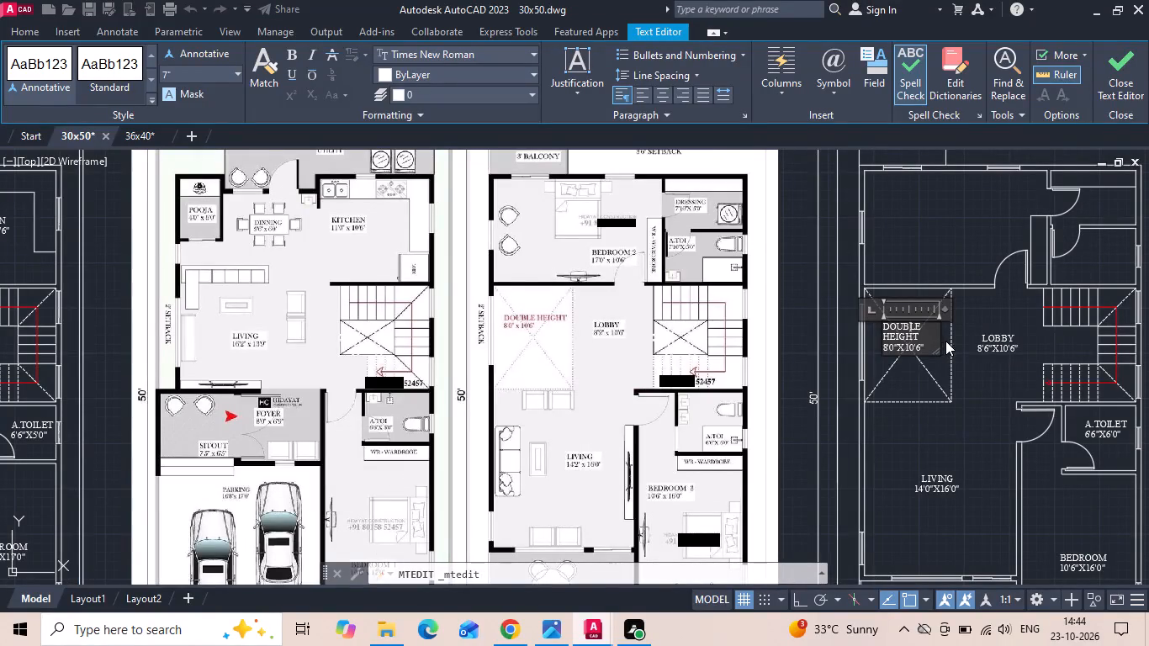
{"action": "scroll", "coordinate": [935, 332], "scroll_direction": "up", "scroll_amount": 3}
{"action": "left_click_drag", "start_coordinate": [945, 324], "coordinate": [966, 321]}
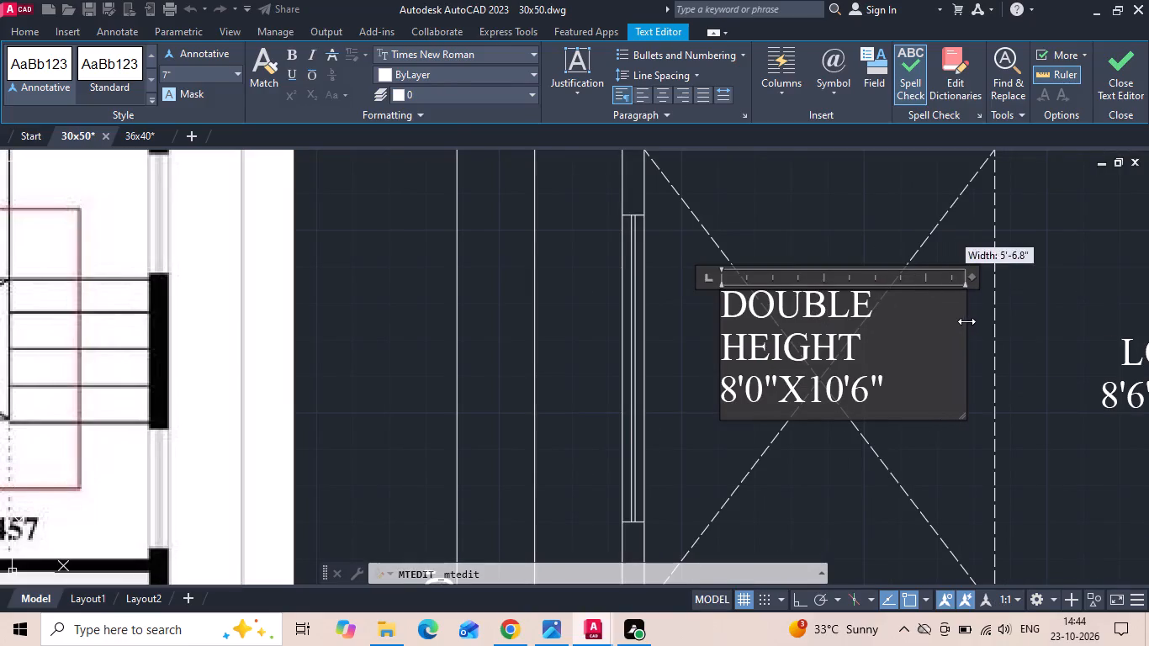
{"action": "left_click_drag", "start_coordinate": [966, 321], "coordinate": [1046, 321]}
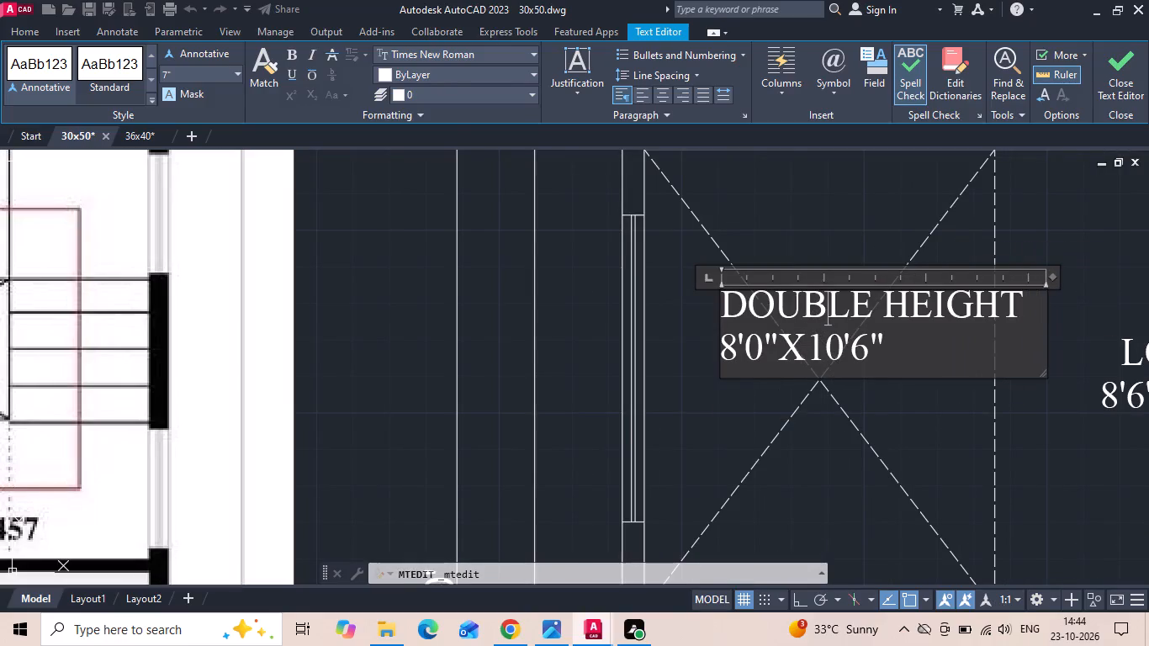
Indent the size line of the DOUBLE HEIGHT label with five spaces to centre it beneath the name.
{"action": "left_click", "coordinate": [727, 342]}
{"action": "key", "text": "space"}
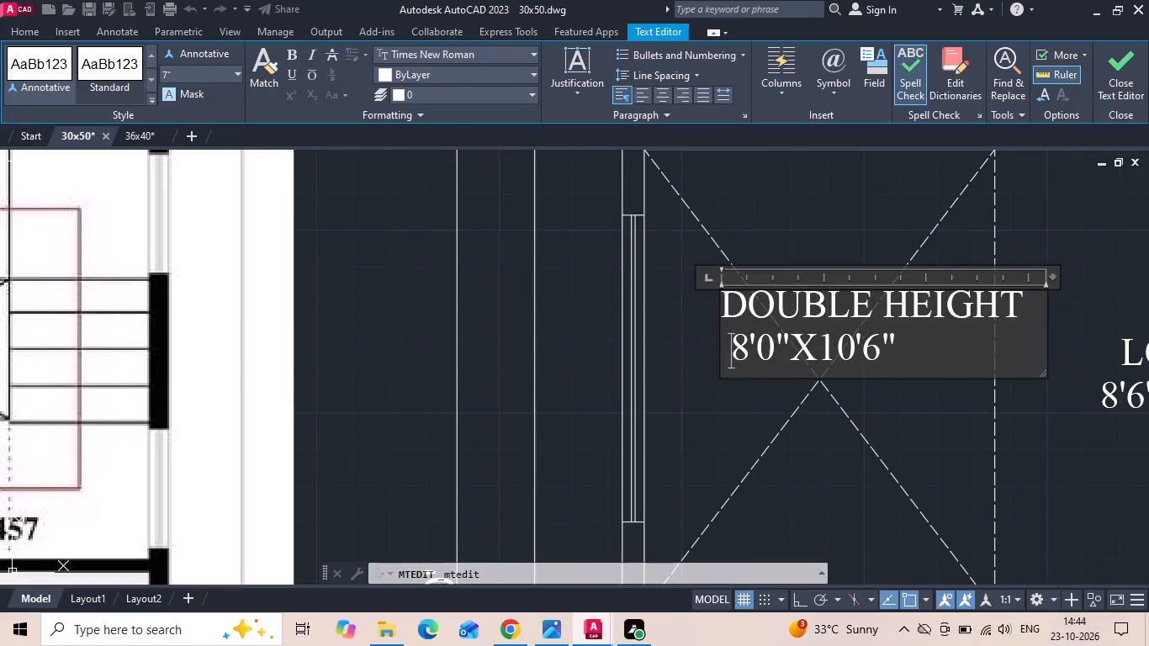
{"action": "key", "text": "space"}
{"action": "key", "text": "space"}
{"action": "key", "text": "space"}
{"action": "key", "text": "space"}
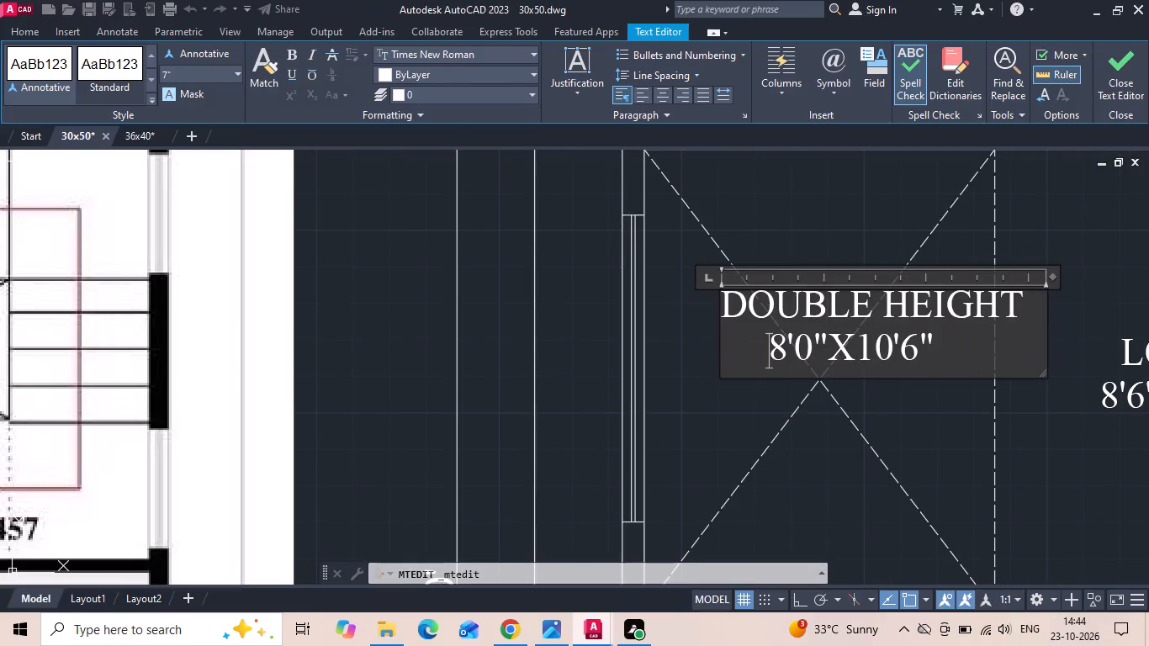
{"action": "double_click", "coordinate": [746, 416]}
Move the DOUBLE HEIGHT label so it sits centred within the dashed crossed area, just above the crossing point.
{"action": "scroll", "coordinate": [741, 353], "scroll_direction": "down", "scroll_amount": 1}
{"action": "left_click", "coordinate": [772, 330]}
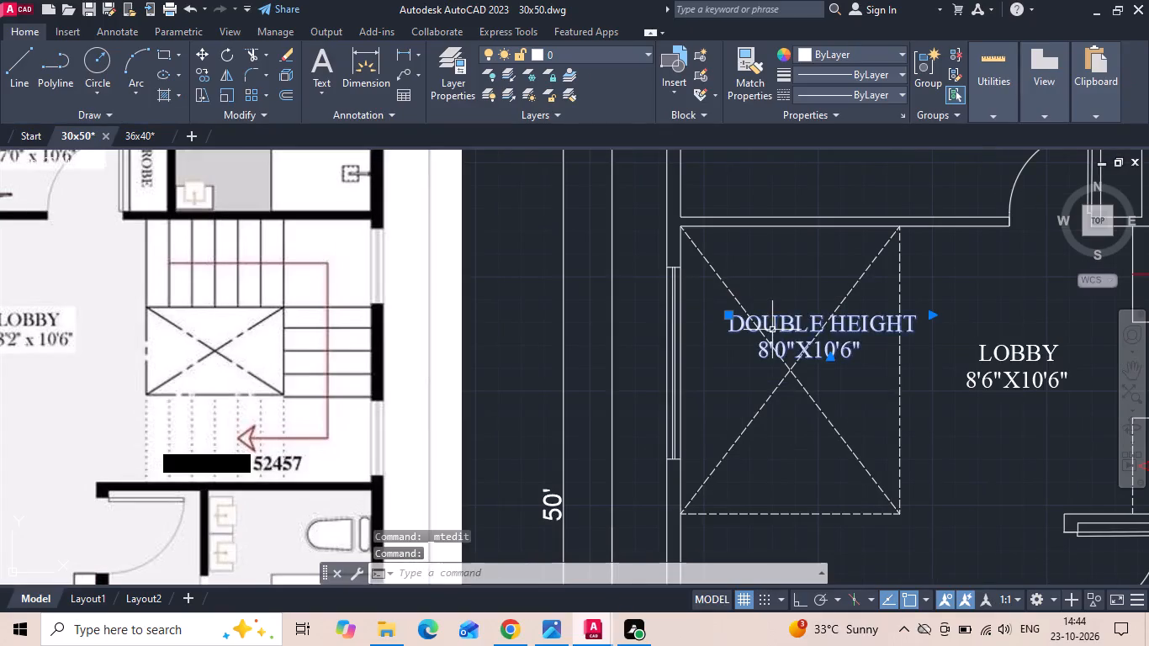
{"action": "right_click", "coordinate": [772, 329]}
{"action": "left_click", "coordinate": [815, 304]}
{"action": "scroll", "coordinate": [930, 364], "scroll_direction": "up", "scroll_amount": 1}
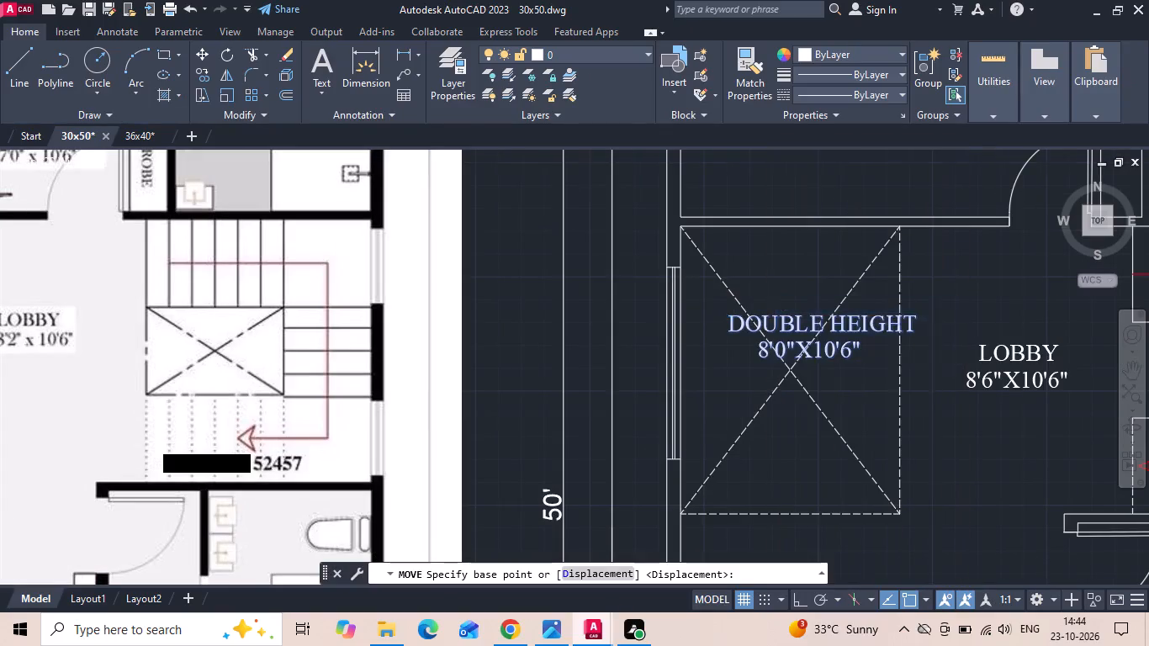
{"action": "left_click", "coordinate": [955, 347]}
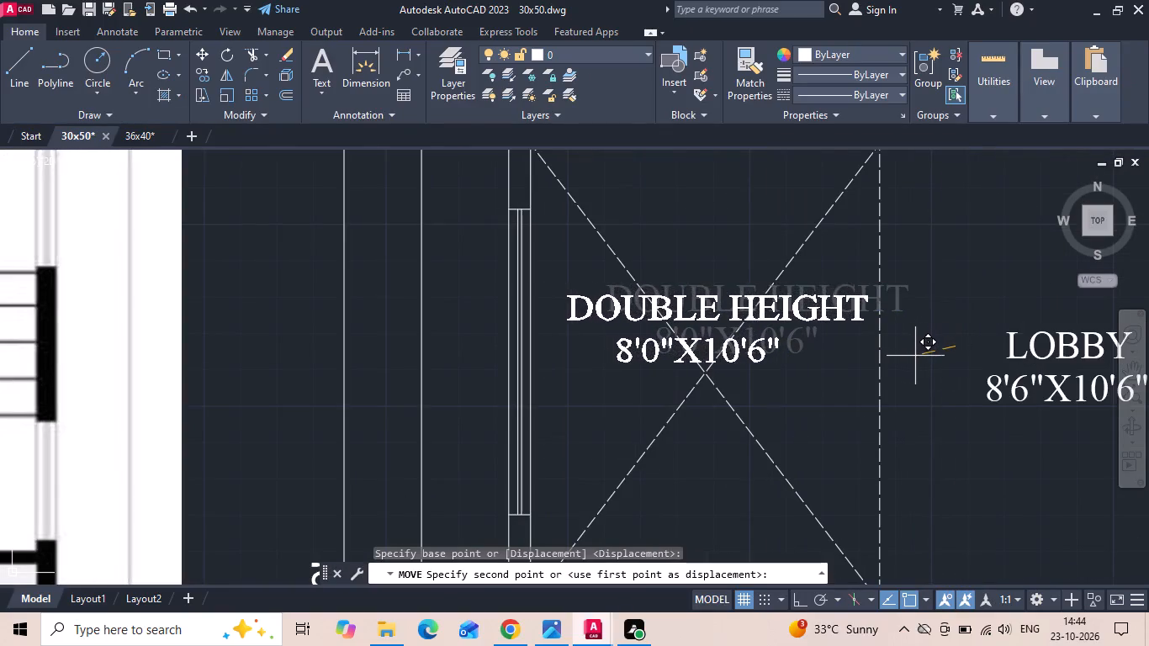
{"action": "left_click", "coordinate": [919, 356]}
Move the first-floor BEDROOM label below the attached toilet slightly towards the living room, centring it in the bedroom.
{"action": "scroll", "coordinate": [882, 368], "scroll_direction": "down", "scroll_amount": 3}
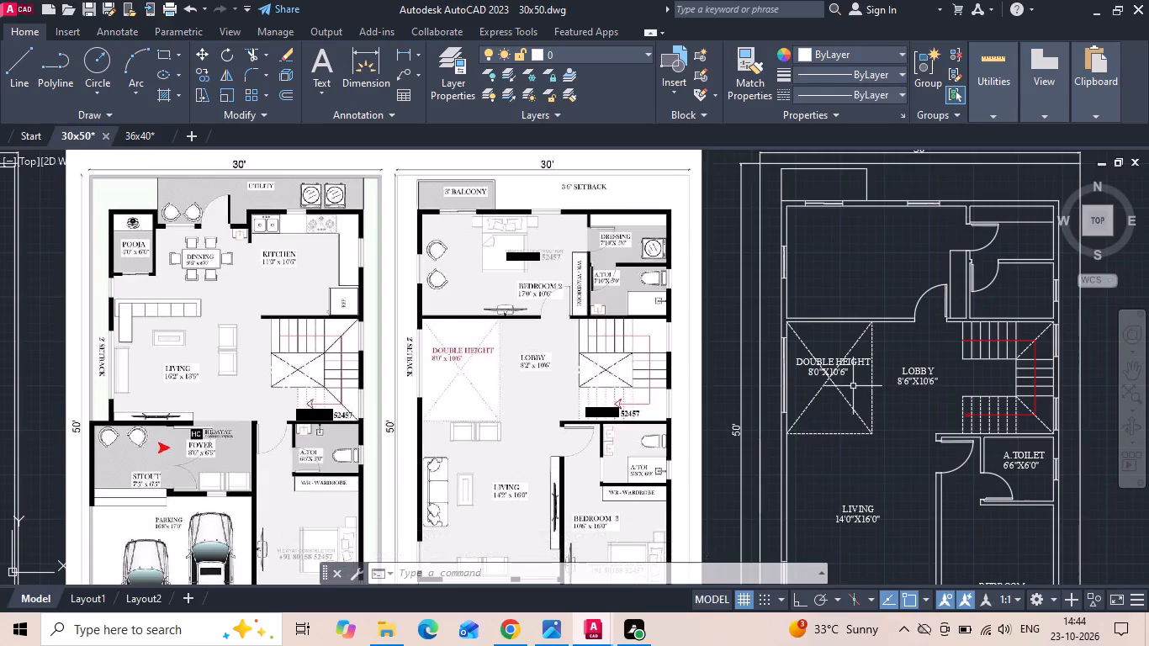
{"action": "middle_click_drag", "start_coordinate": [836, 421], "coordinate": [834, 387]}
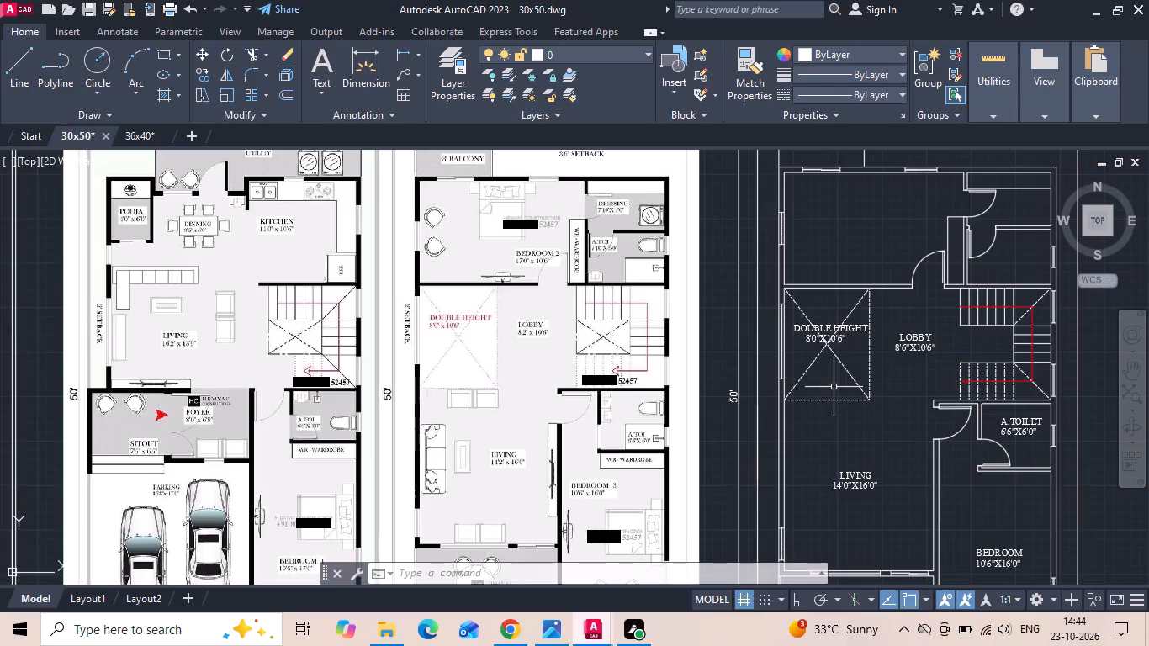
{"action": "left_click", "coordinate": [978, 560]}
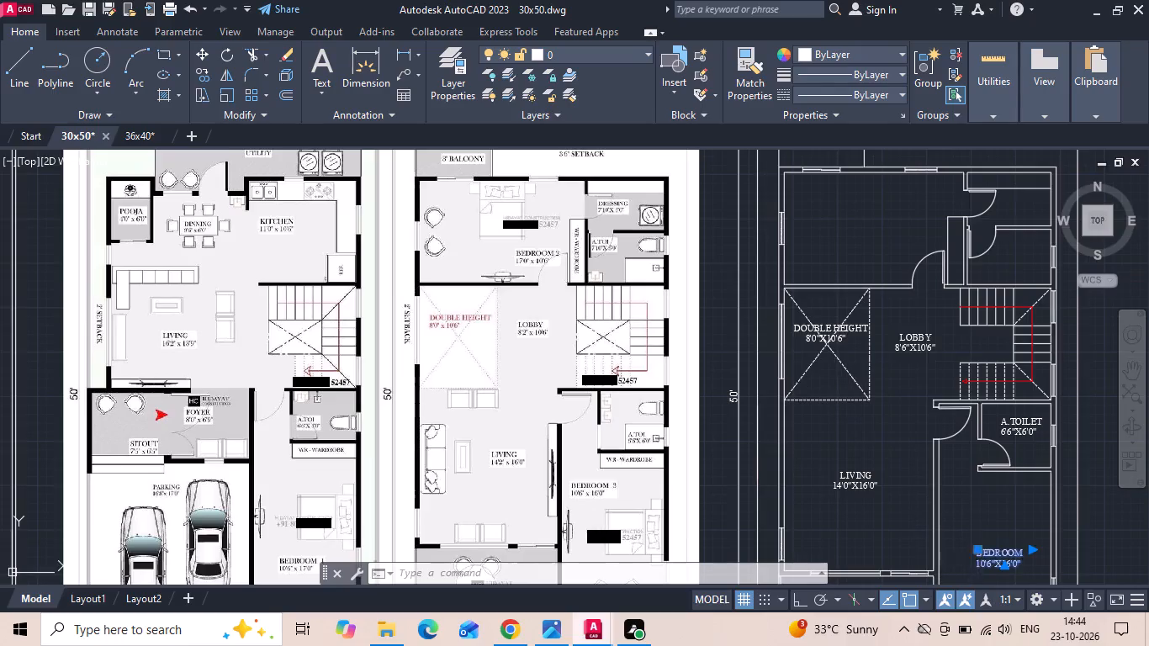
{"action": "right_click", "coordinate": [979, 553]}
{"action": "left_click", "coordinate": [1009, 246]}
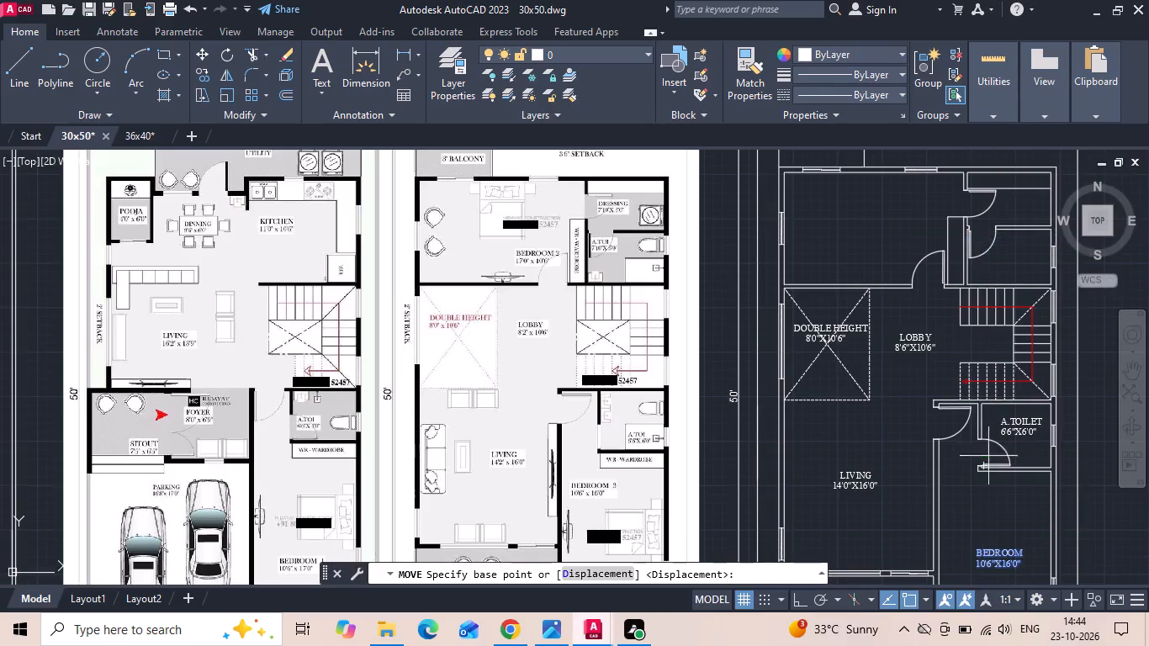
{"action": "middle_click_drag", "start_coordinate": [983, 454], "coordinate": [911, 326]}
{"action": "scroll", "coordinate": [972, 413], "scroll_direction": "up", "scroll_amount": 1}
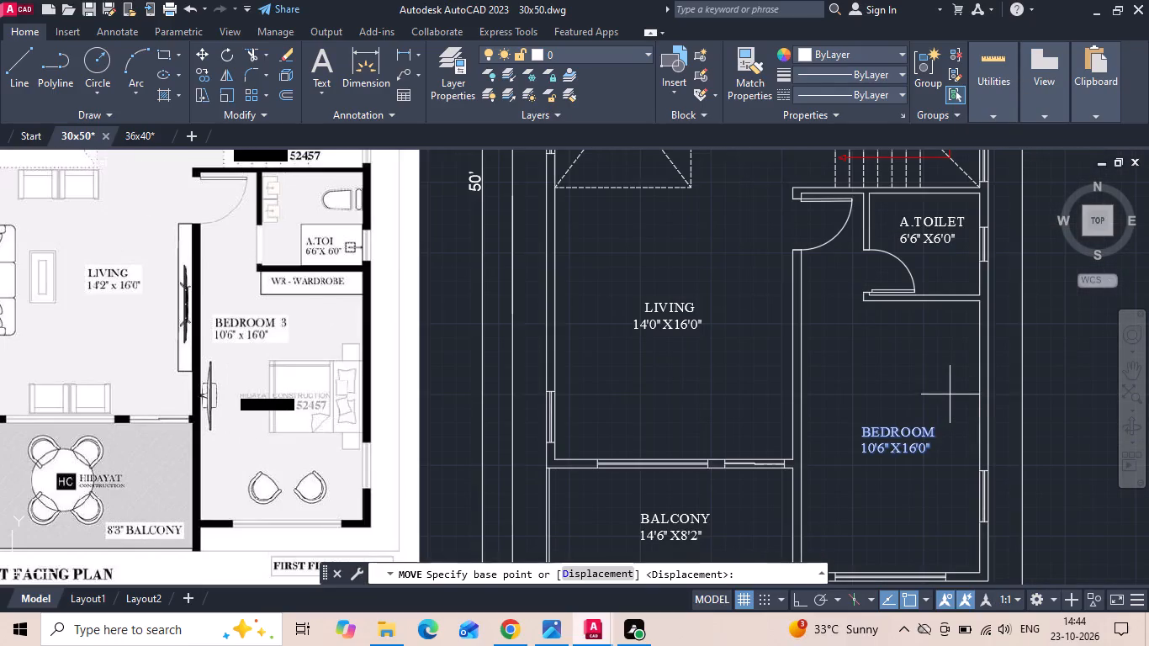
{"action": "left_click", "coordinate": [936, 390]}
{"action": "left_click", "coordinate": [926, 388]}
Copy the lower first-floor BEDROOM label into the upper bedroom above the double-height area, placing it near the room's centre.
{"action": "left_click", "coordinate": [887, 449]}
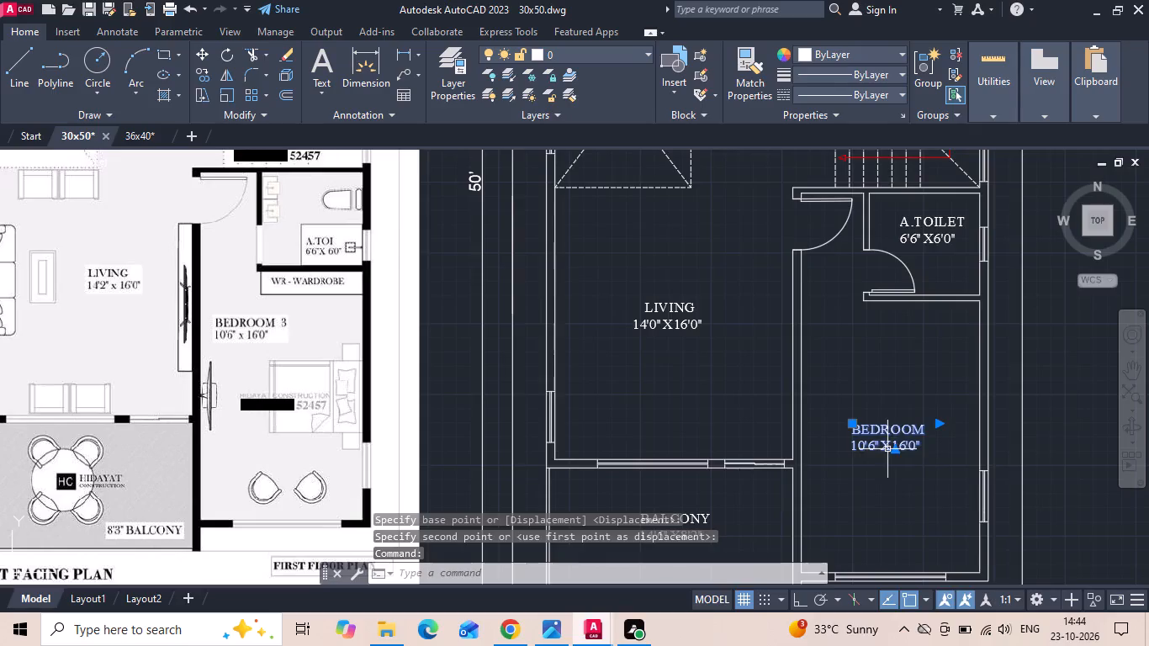
{"action": "right_click", "coordinate": [887, 433]}
{"action": "left_click", "coordinate": [935, 326]}
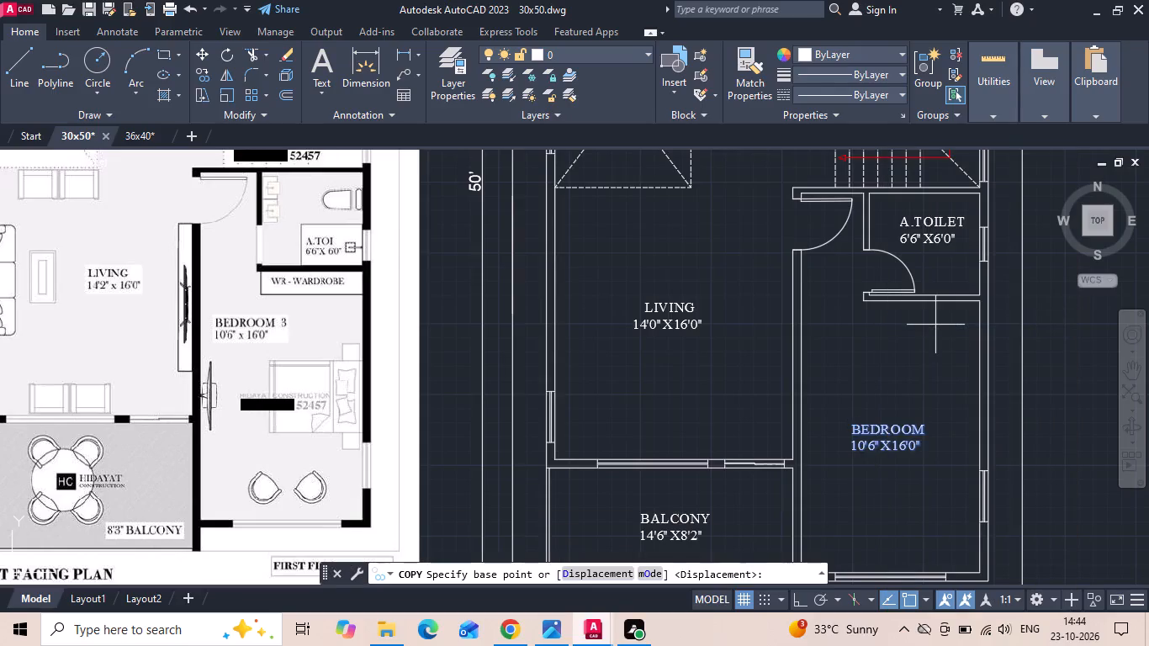
{"action": "left_click", "coordinate": [894, 440]}
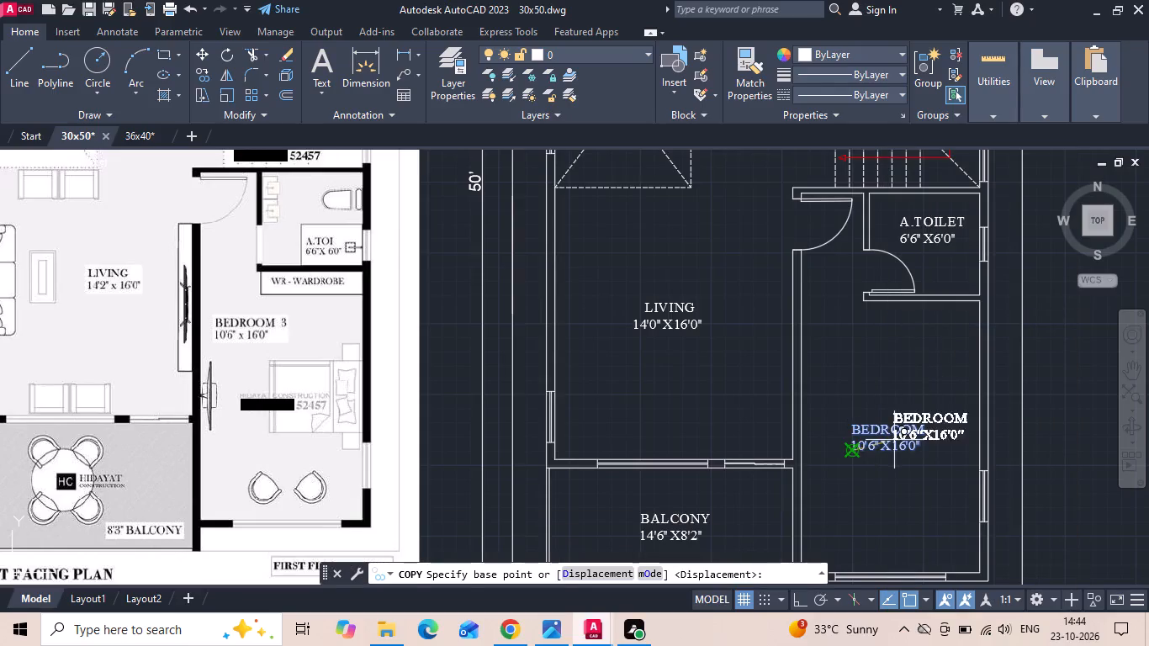
{"action": "scroll", "coordinate": [829, 515], "scroll_direction": "down", "scroll_amount": 2}
{"action": "scroll", "coordinate": [776, 257], "scroll_direction": "up", "scroll_amount": 3}
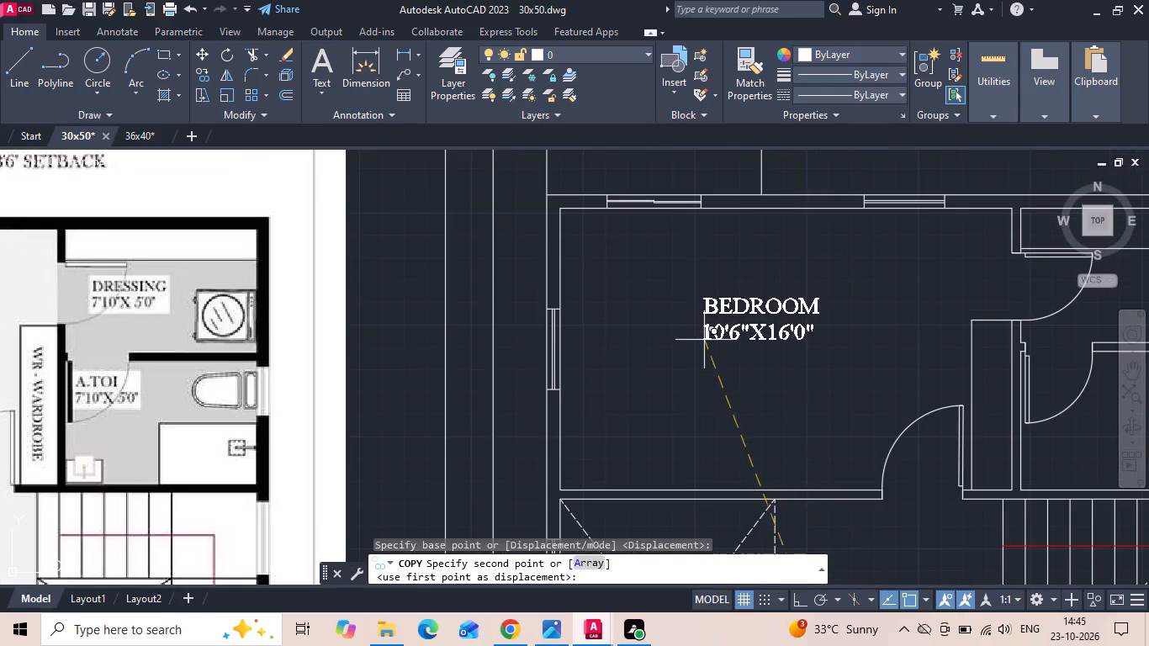
{"action": "left_click", "coordinate": [703, 358]}
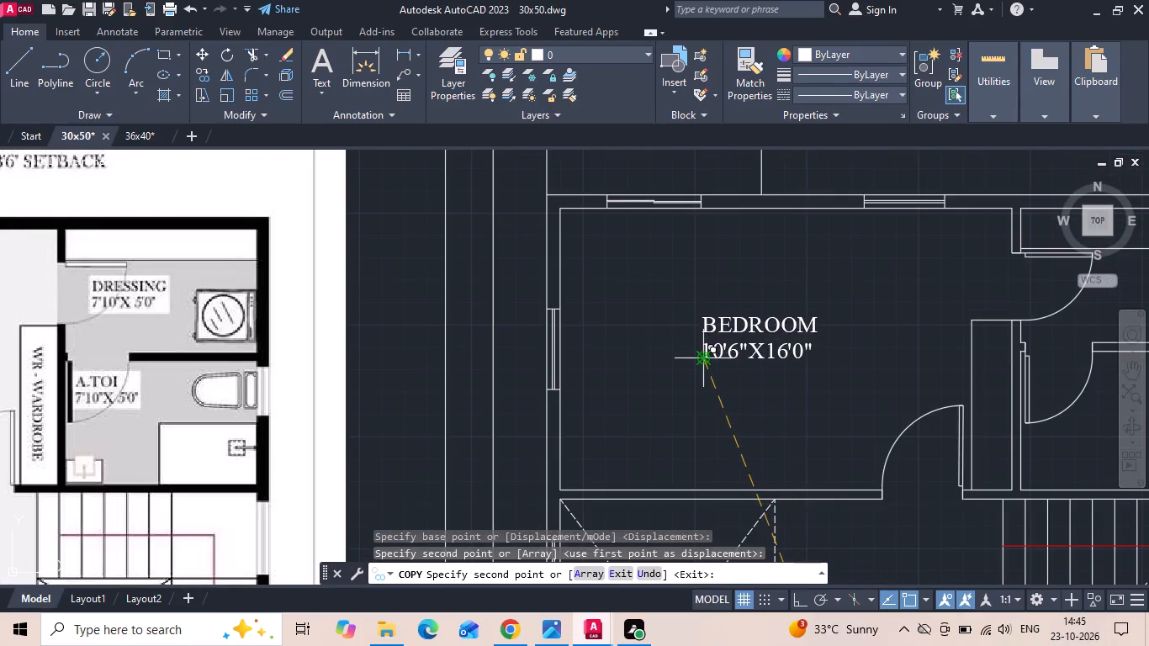
{"action": "key", "text": "Escape"}
Dimension the upper bedroom's inside width between its side walls with a horizontal linear dimension just below the upper wall.
{"action": "scroll", "coordinate": [819, 342], "scroll_direction": "down", "scroll_amount": 2}
{"action": "scroll", "coordinate": [440, 336], "scroll_direction": "up", "scroll_amount": 1}
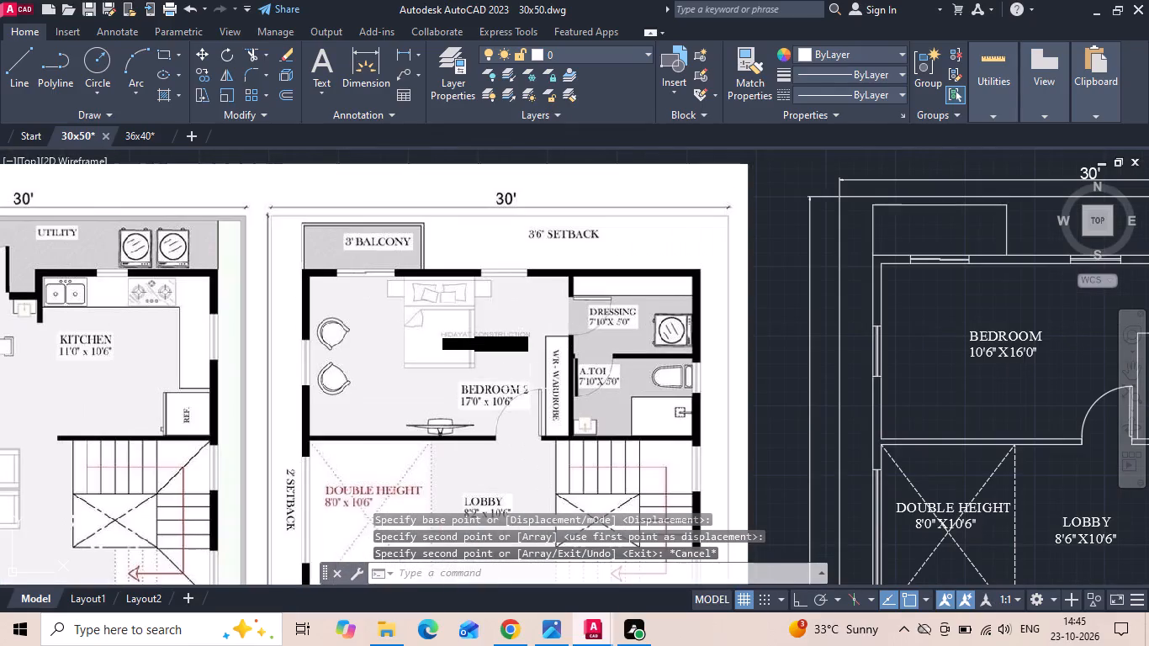
{"action": "middle_click_drag", "start_coordinate": [977, 358], "coordinate": [760, 330]}
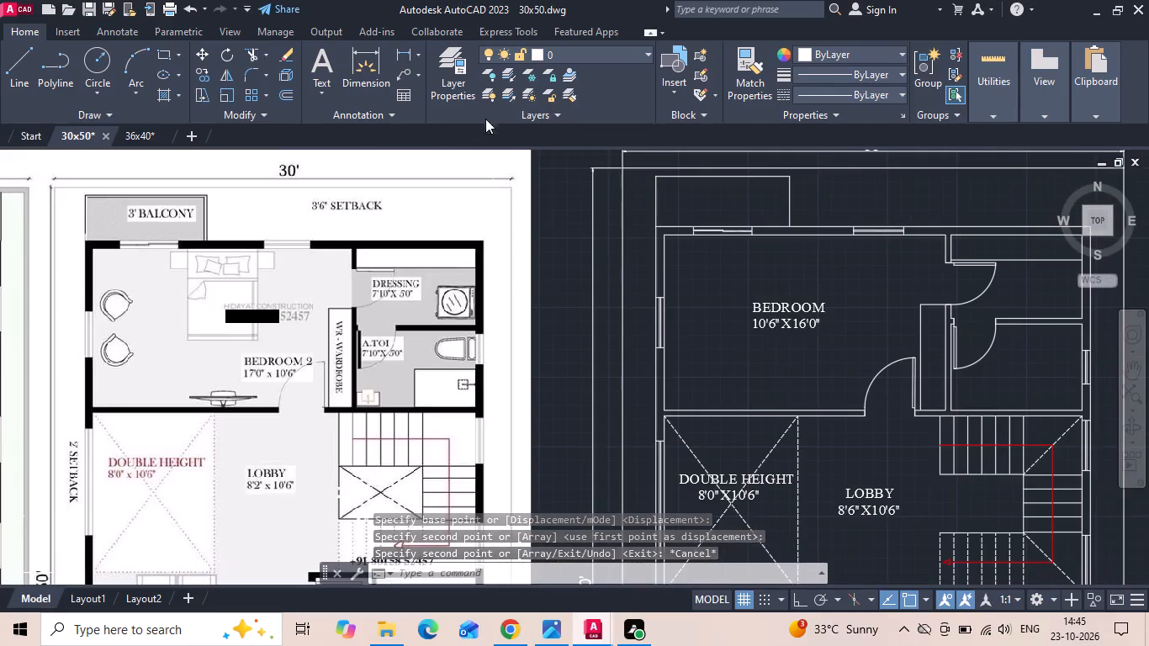
{"action": "left_click", "coordinate": [404, 48]}
{"action": "scroll", "coordinate": [937, 254], "scroll_direction": "up", "scroll_amount": 1}
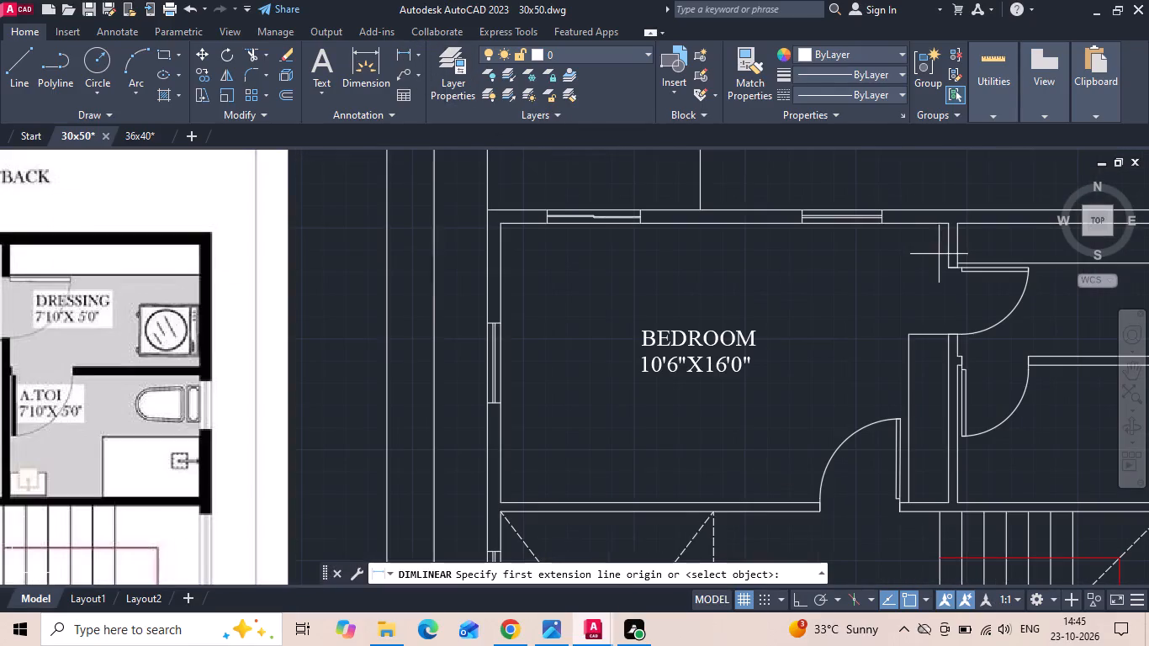
{"action": "left_click", "coordinate": [945, 243]}
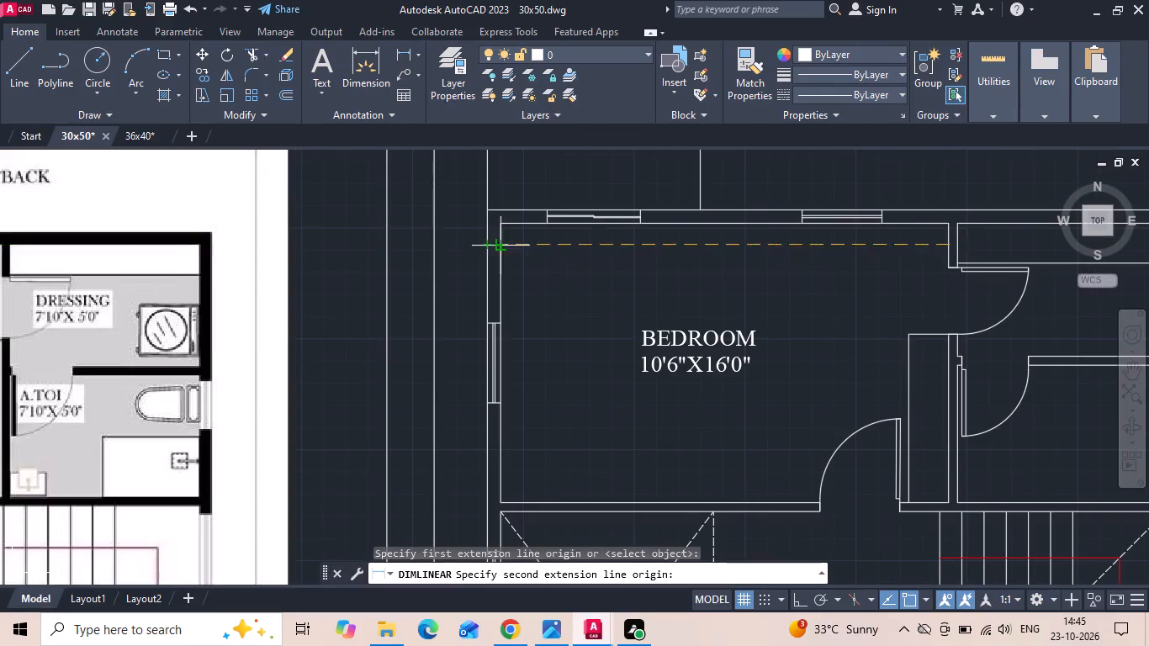
{"action": "left_click", "coordinate": [502, 248]}
{"action": "left_click", "coordinate": [559, 261]}
{"action": "scroll", "coordinate": [776, 262], "scroll_direction": "down", "scroll_amount": 1}
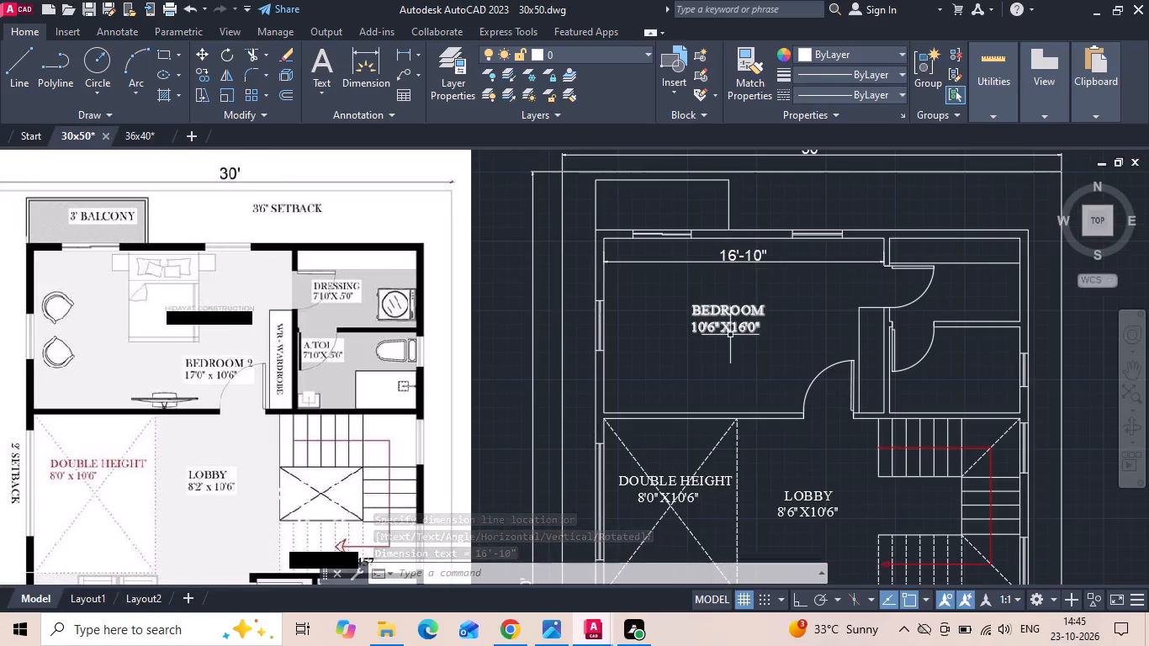
Change the size line of the upper bedroom's label to 16'10"X10'6".
{"action": "scroll", "coordinate": [730, 338], "scroll_direction": "up", "scroll_amount": 2}
{"action": "scroll", "coordinate": [686, 337], "scroll_direction": "down", "scroll_amount": 1}
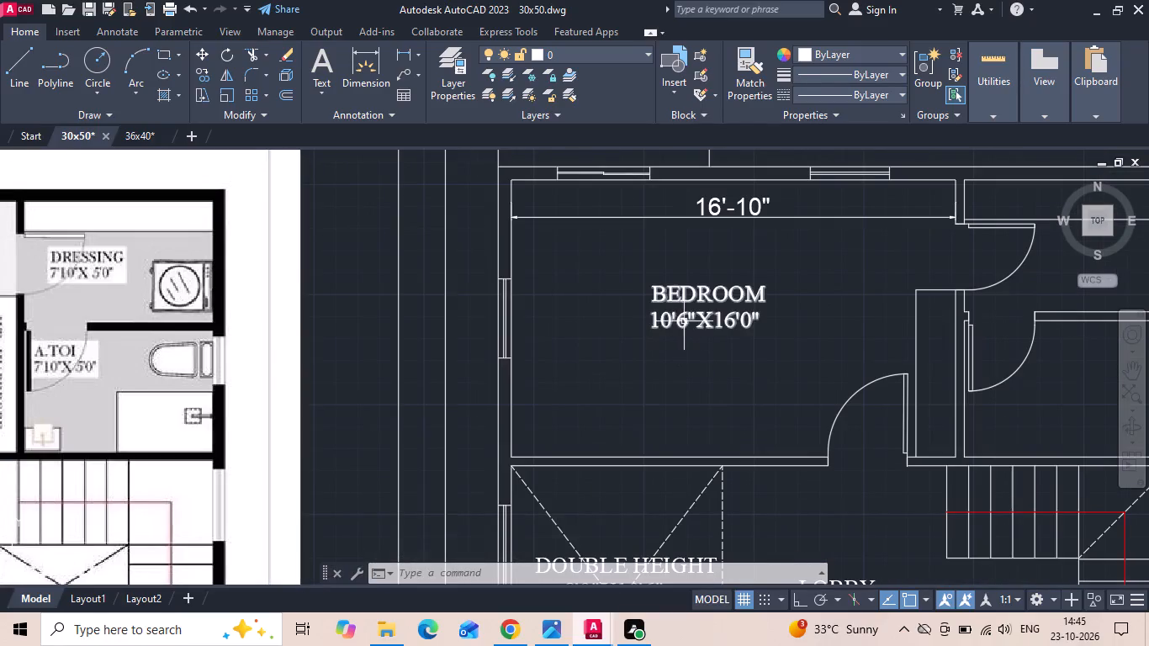
{"action": "double_click", "coordinate": [686, 320]}
{"action": "key", "text": "BackSpace"}
{"action": "type", "text": "10"}
{"action": "left_click", "coordinate": [670, 323]}
{"action": "key", "text": "BackSpace"}
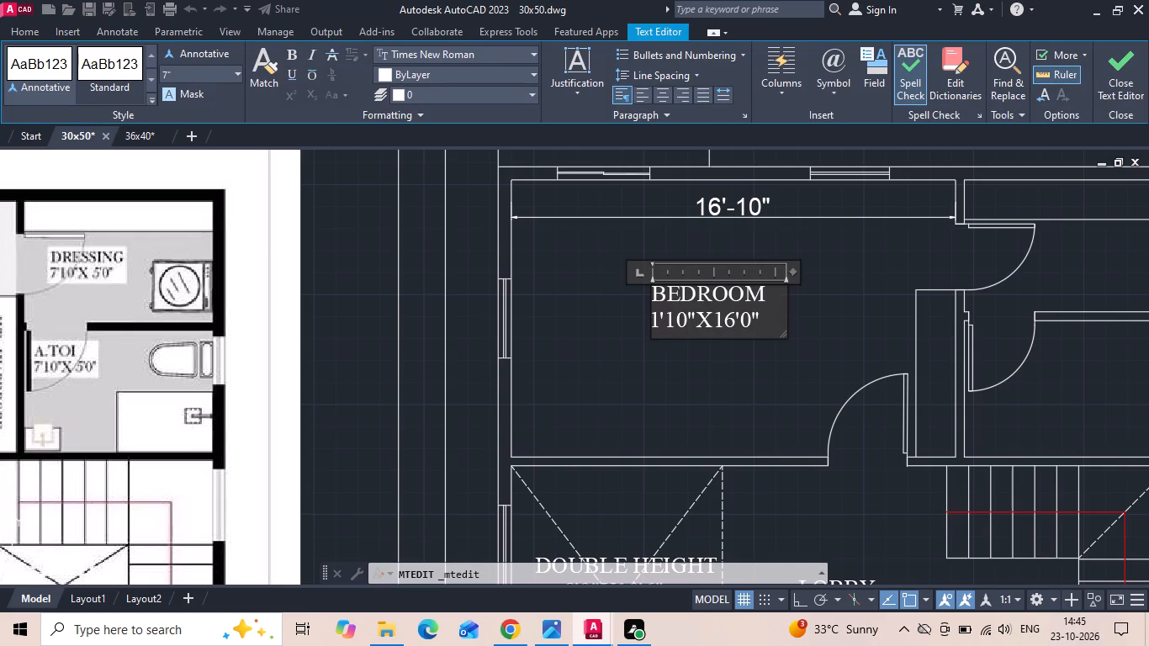
{"action": "key", "text": "6"}
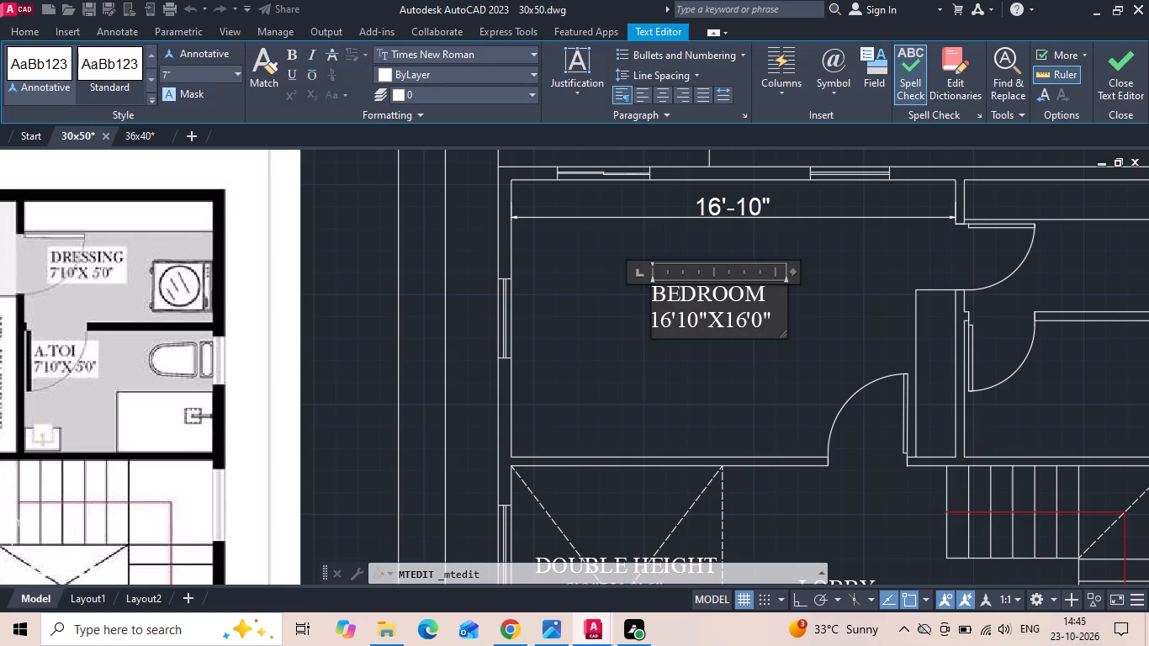
{"action": "left_click", "coordinate": [747, 322]}
{"action": "key", "text": "BackSpace"}
{"action": "key", "text": "0"}
{"action": "left_click", "coordinate": [761, 322]}
{"action": "key", "text": "BackSpace"}
{"action": "key", "text": "6"}
{"action": "left_click", "coordinate": [744, 370]}
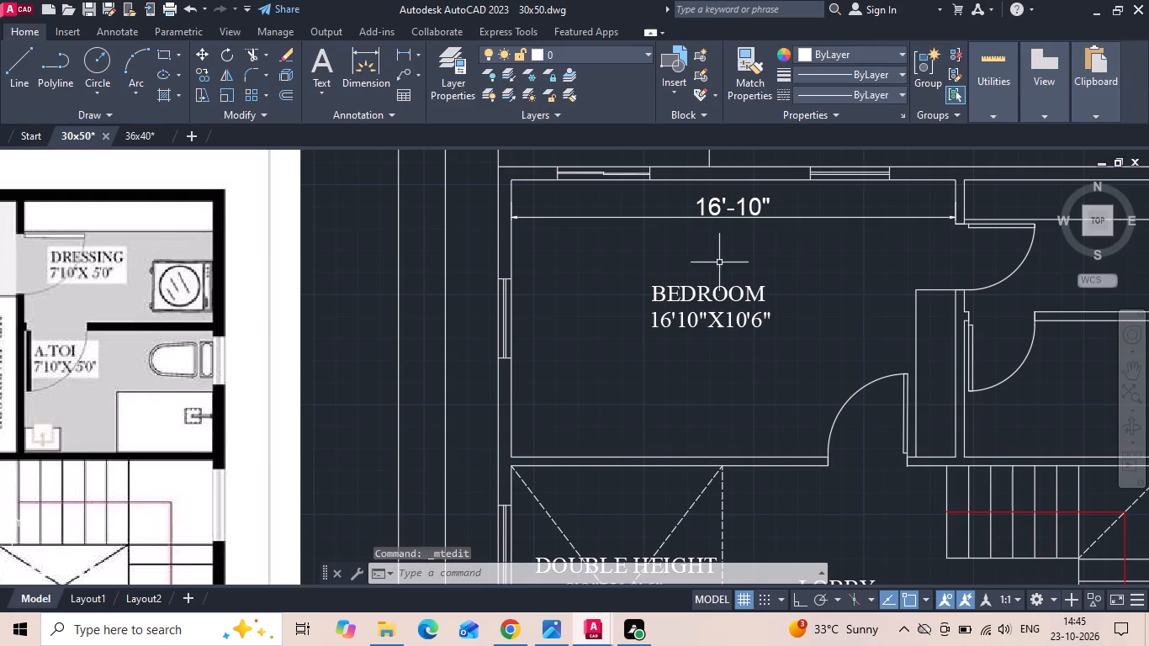
Delete the temporary width dimension from the upper bedroom.
{"action": "left_click_drag", "start_coordinate": [721, 230], "coordinate": [717, 213]}
{"action": "left_click", "coordinate": [712, 202]}
{"action": "key", "text": "Delete"}
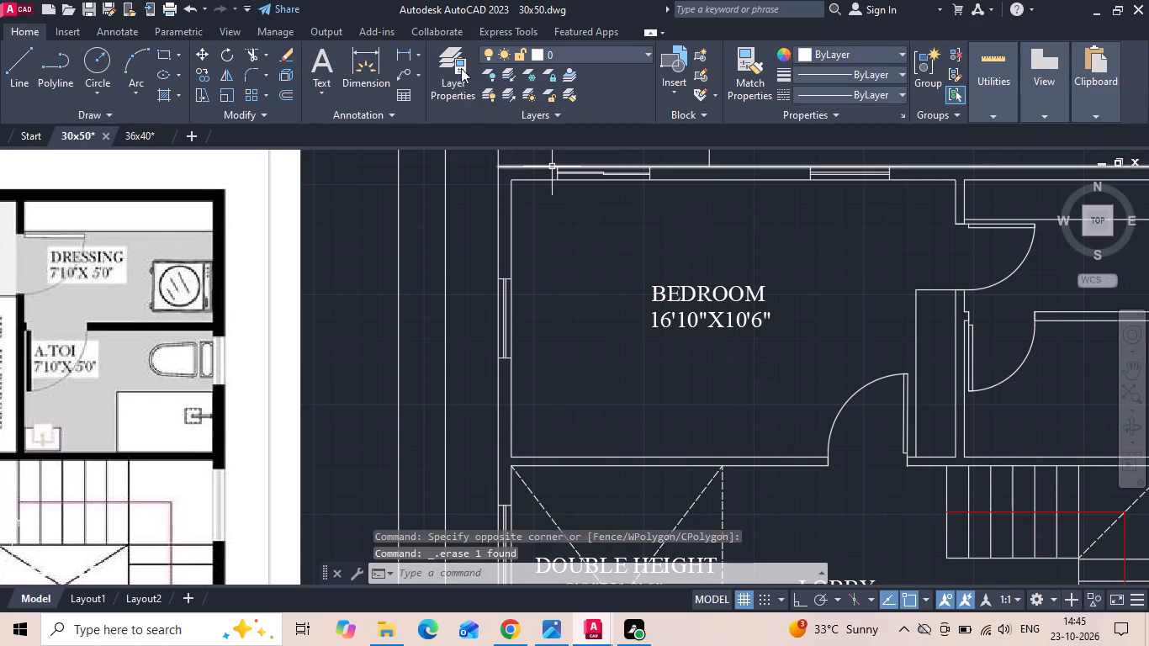
Check the upper bedroom's inside depth between its upper and lower walls with a linear dimension, without placing it.
{"action": "left_click", "coordinate": [402, 48]}
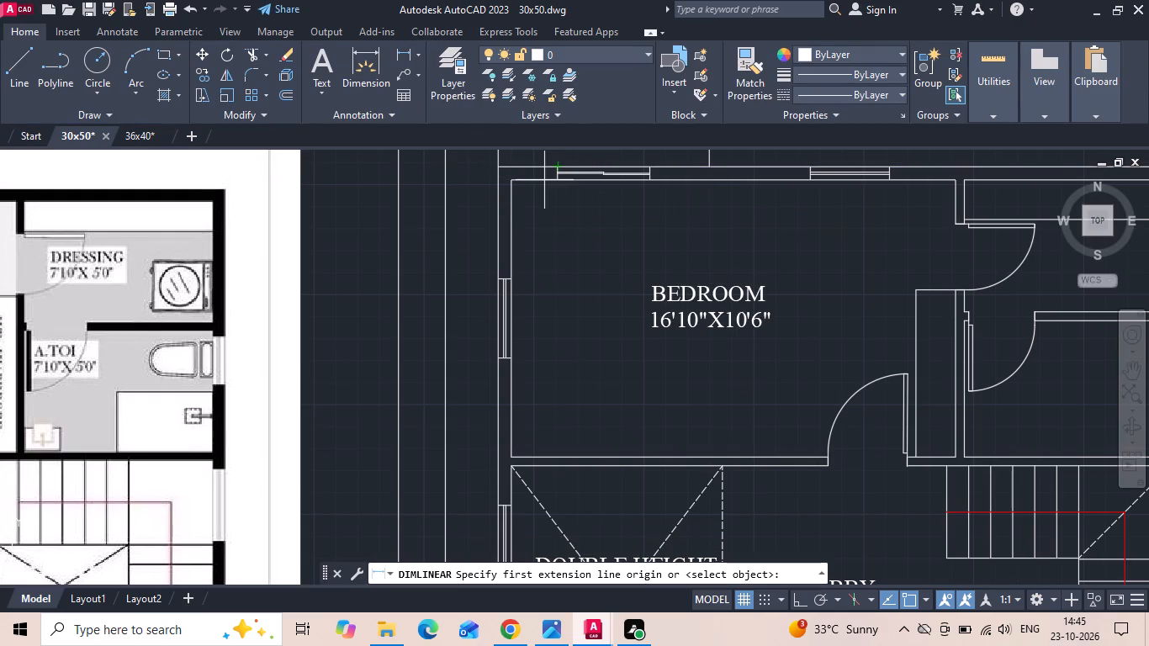
{"action": "left_click", "coordinate": [543, 177]}
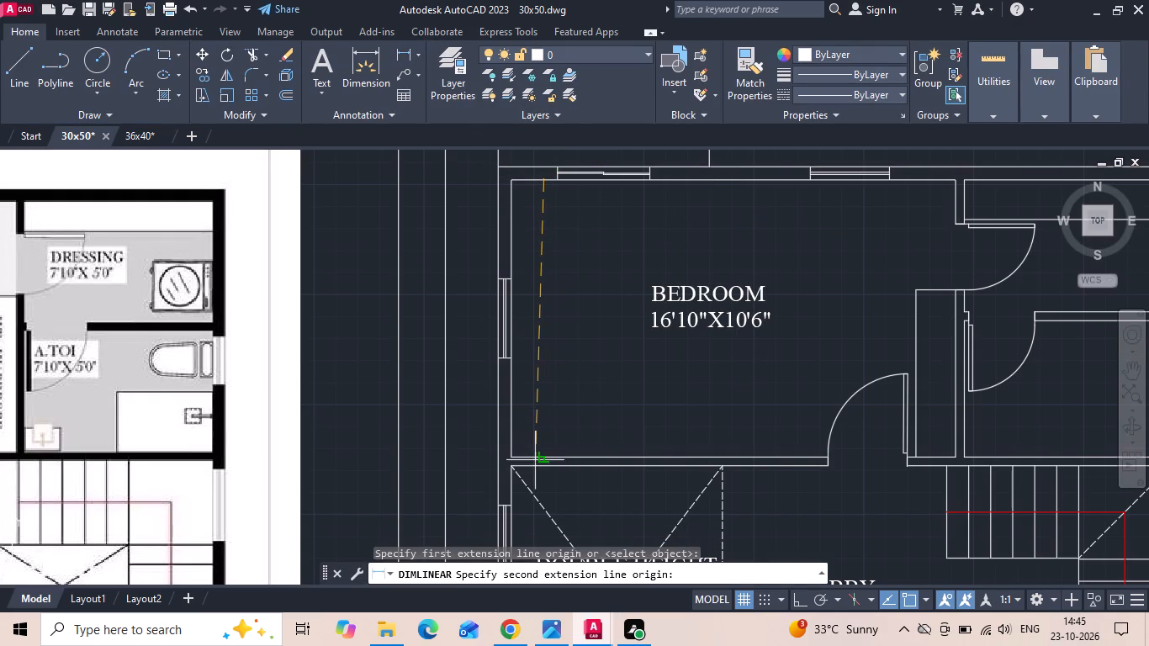
{"action": "left_click", "coordinate": [544, 458]}
{"action": "key", "text": "Escape"}
Copy the first-floor A.TOILET label into the upper attached toilet beside the bedroom, above the stairs.
{"action": "scroll", "coordinate": [677, 344], "scroll_direction": "down", "scroll_amount": 1}
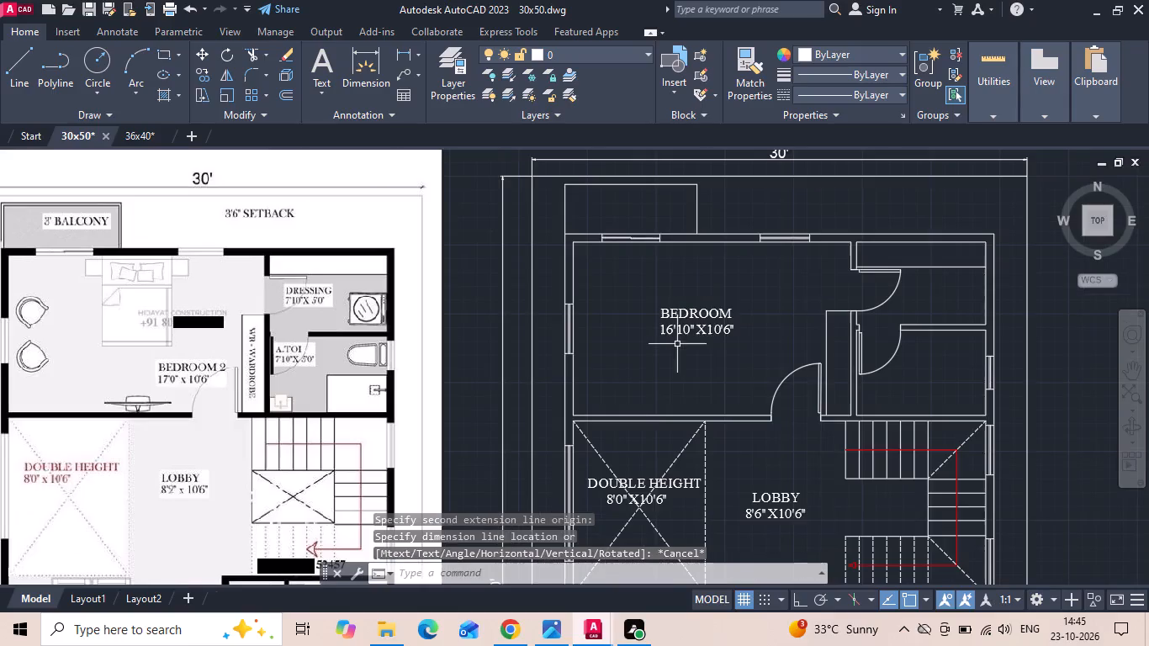
{"action": "scroll", "coordinate": [665, 273], "scroll_direction": "down", "scroll_amount": 2}
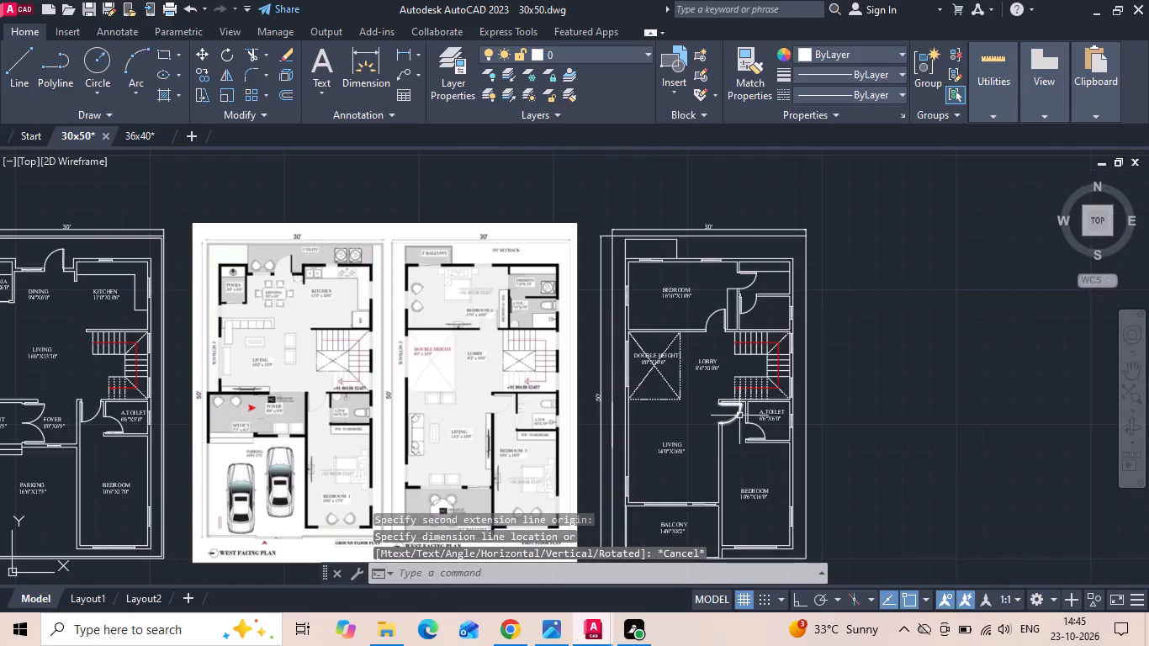
{"action": "scroll", "coordinate": [757, 418], "scroll_direction": "up", "scroll_amount": 1}
{"action": "left_click", "coordinate": [771, 419]}
{"action": "right_click", "coordinate": [771, 419]}
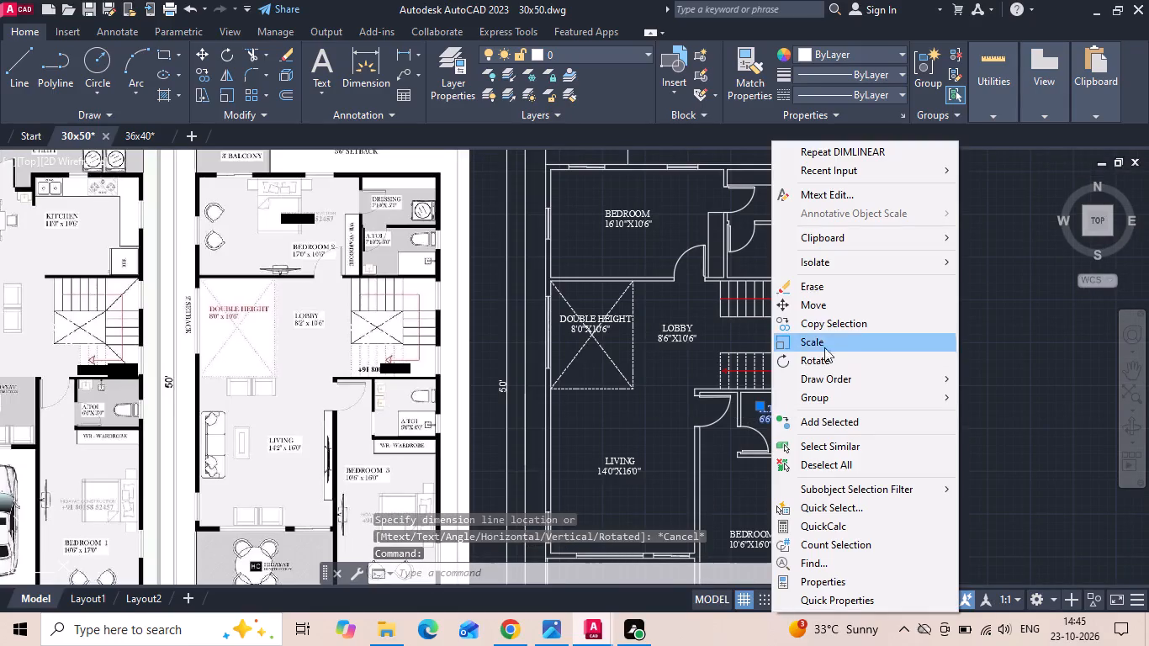
{"action": "left_click", "coordinate": [830, 330]}
{"action": "left_click", "coordinate": [789, 422]}
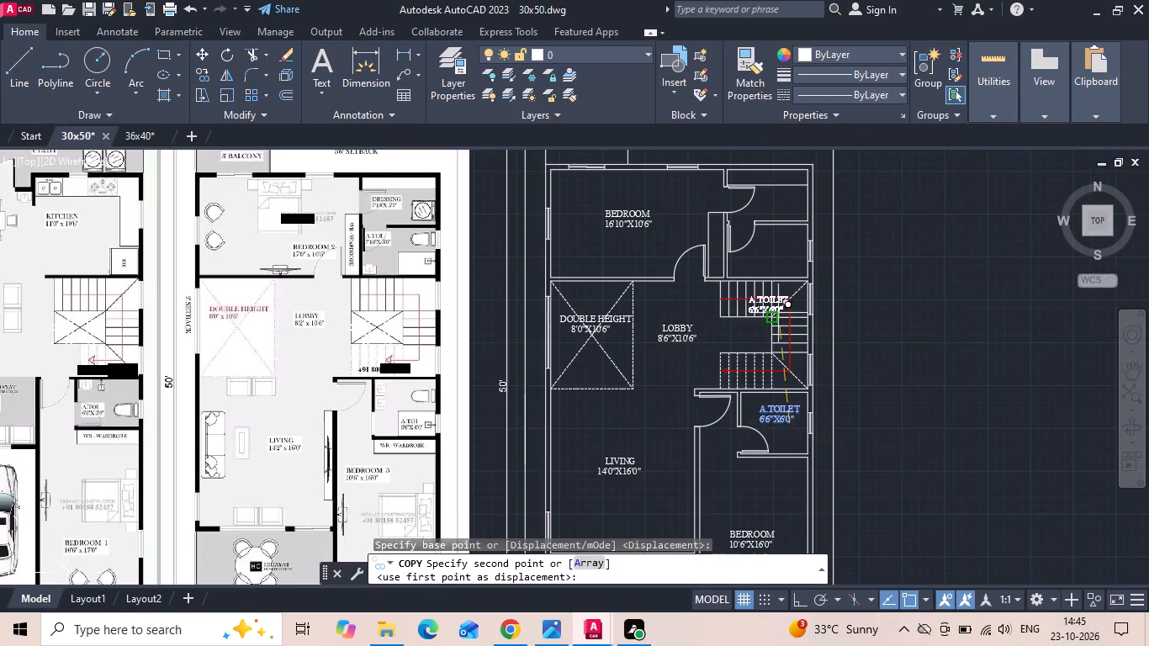
{"action": "middle_click_drag", "start_coordinate": [778, 313], "coordinate": [804, 429]}
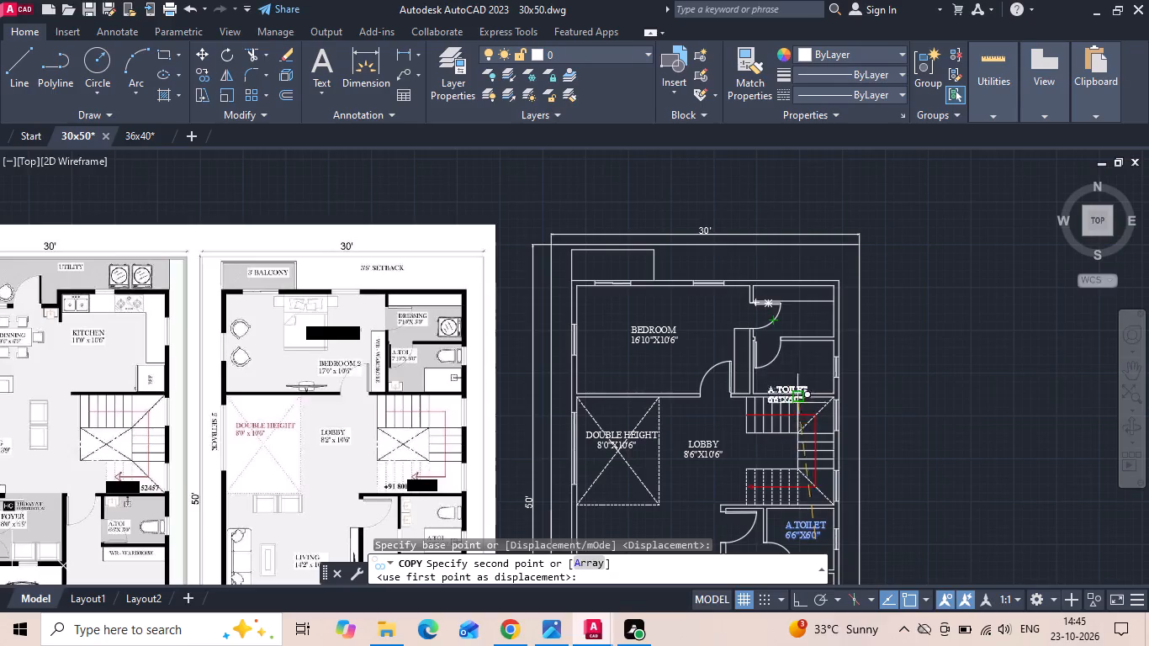
{"action": "scroll", "coordinate": [802, 346], "scroll_direction": "up", "scroll_amount": 2}
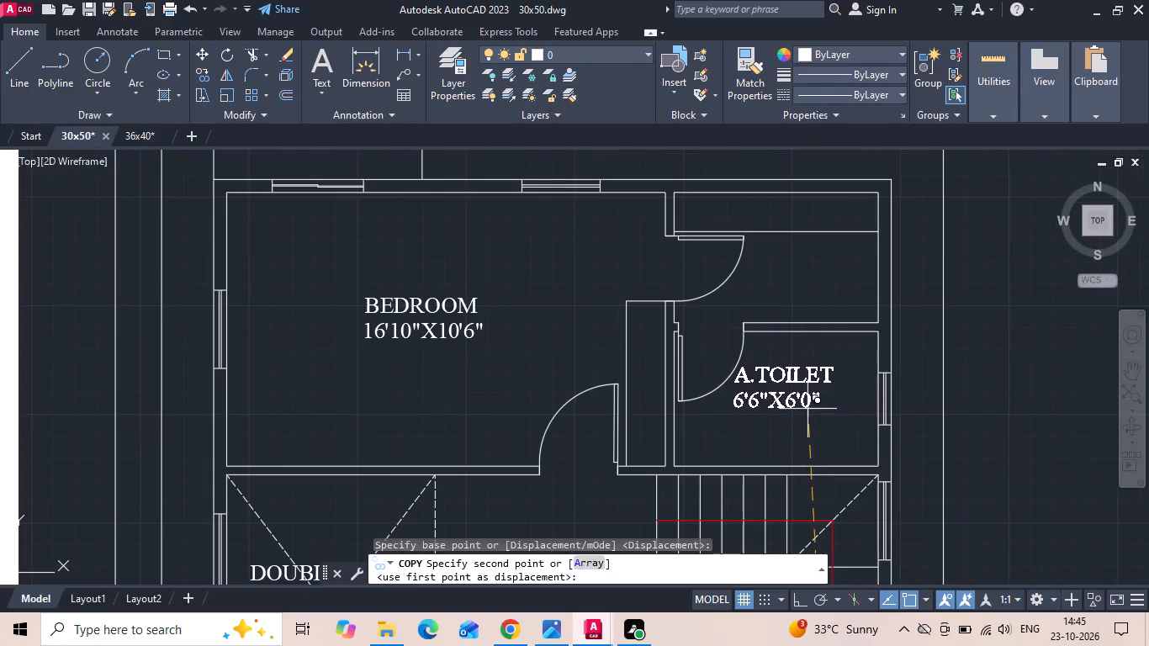
{"action": "left_click", "coordinate": [807, 406]}
{"action": "key", "text": "Escape"}
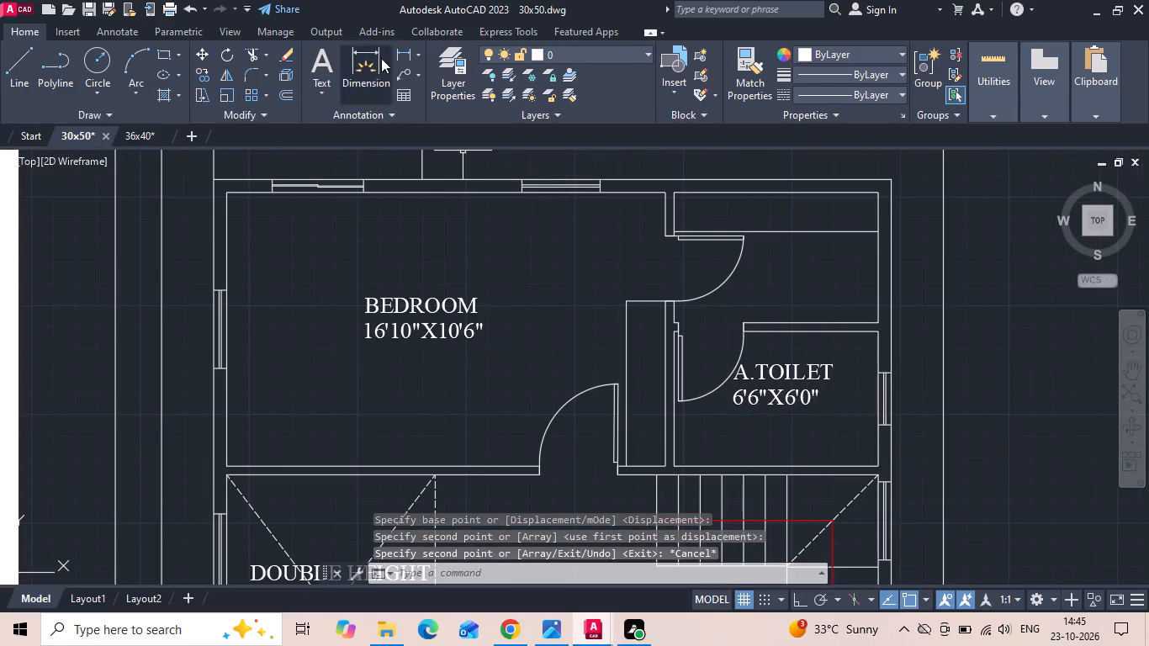
Dimension the upper attached toilet's inside width and depth with linear dimensions placed inside the room.
{"action": "left_click", "coordinate": [400, 49]}
{"action": "scroll", "coordinate": [669, 409], "scroll_direction": "up", "scroll_amount": 1}
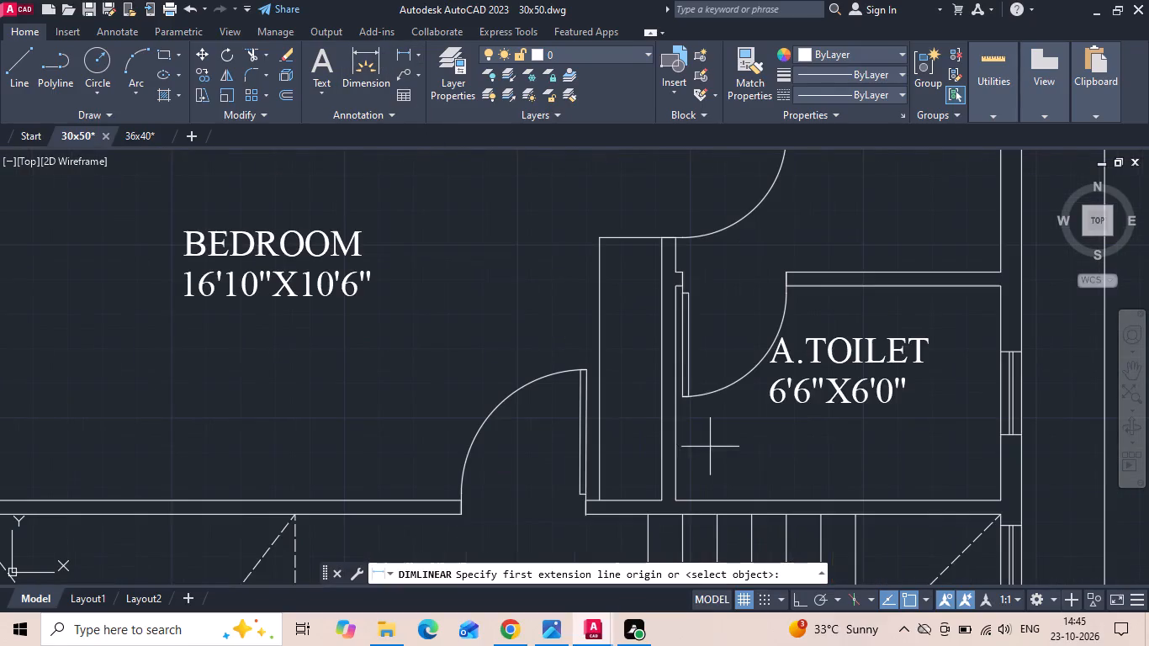
{"action": "left_click", "coordinate": [674, 462]}
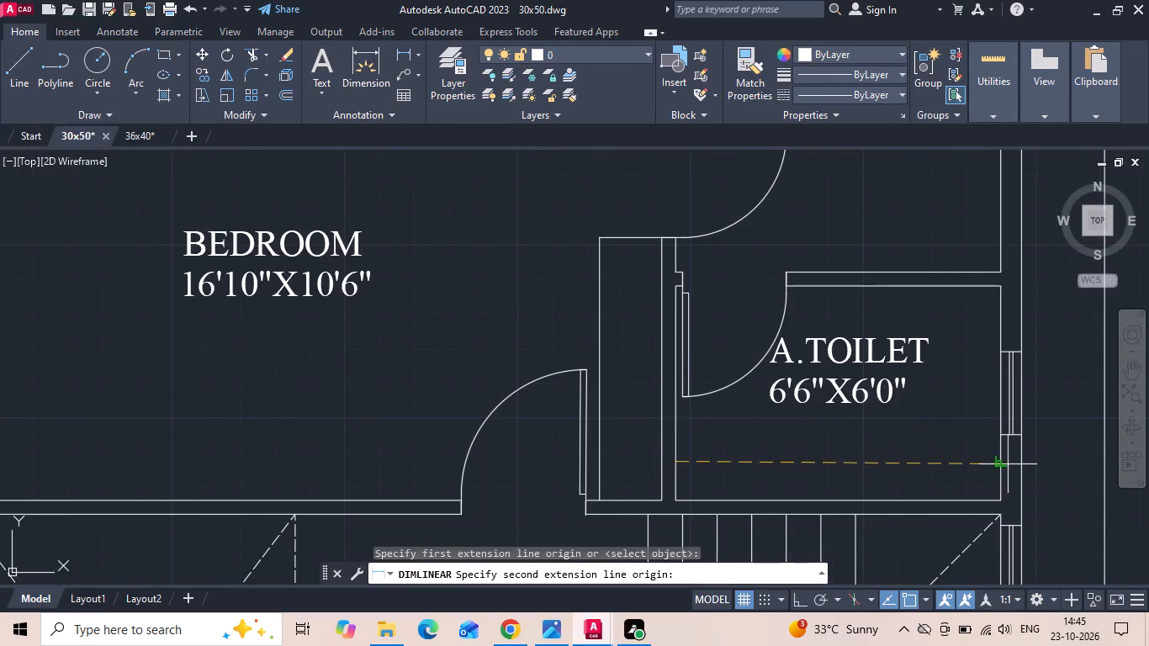
{"action": "left_click", "coordinate": [1003, 463]}
{"action": "left_click", "coordinate": [1003, 463]}
{"action": "key", "text": "space"}
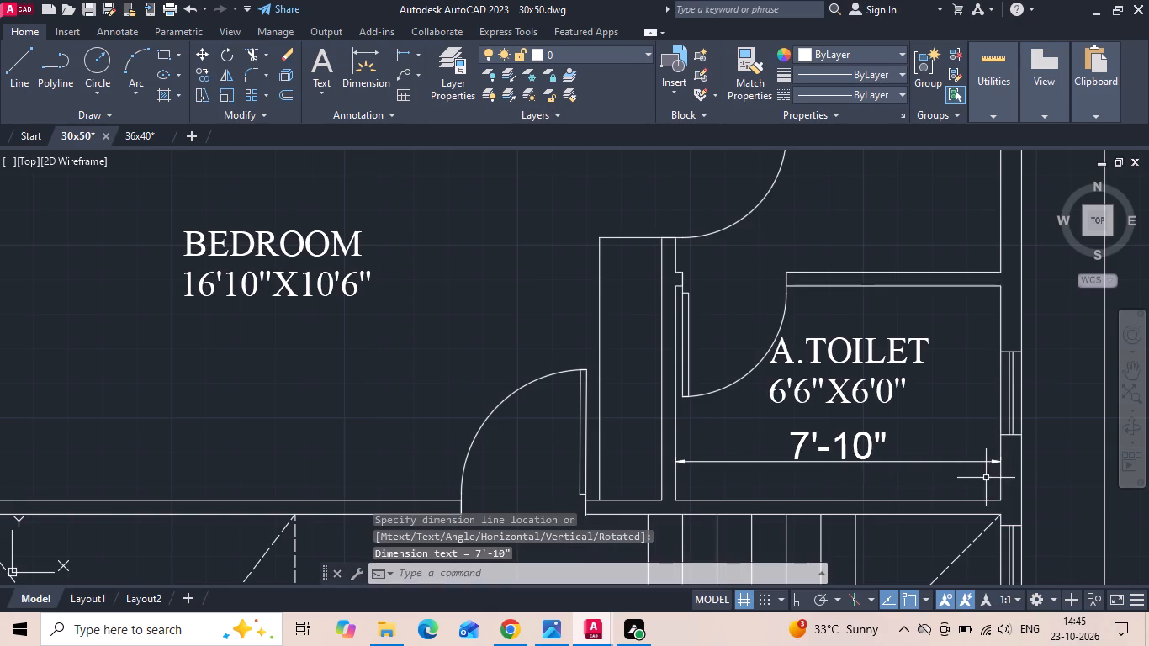
{"action": "left_click", "coordinate": [959, 499]}
{"action": "left_click", "coordinate": [957, 285]}
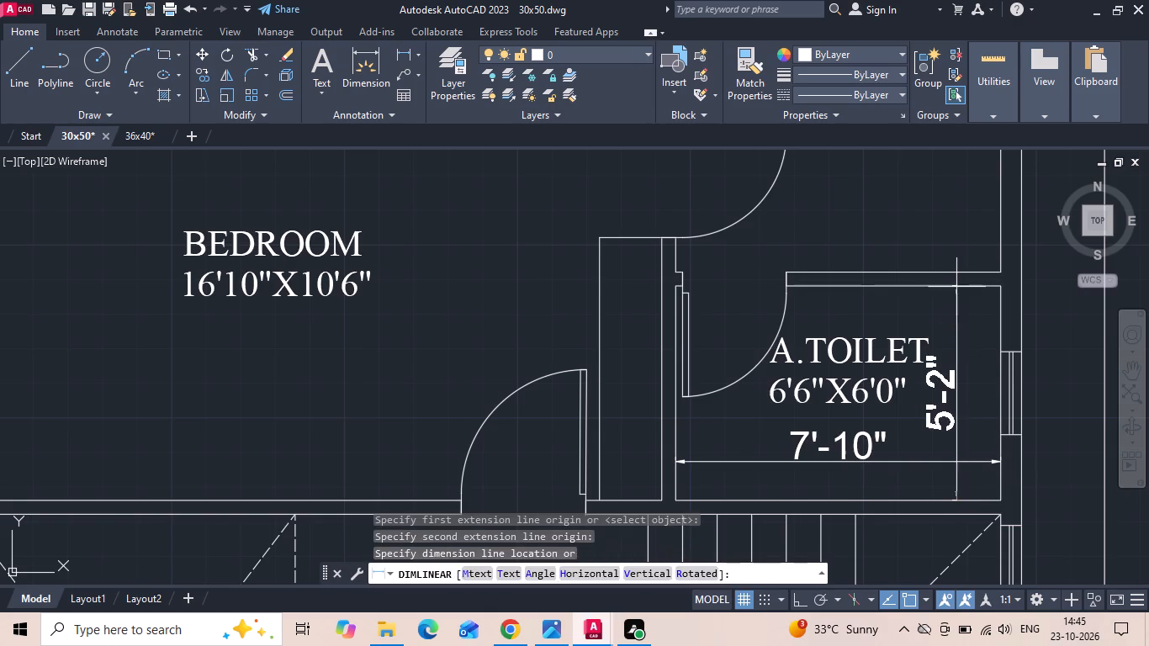
{"action": "left_click", "coordinate": [971, 339]}
Change the size line of the upper attached toilet's label to 7'10"X5'2".
{"action": "scroll", "coordinate": [867, 425], "scroll_direction": "up", "scroll_amount": 2}
{"action": "double_click", "coordinate": [866, 353]}
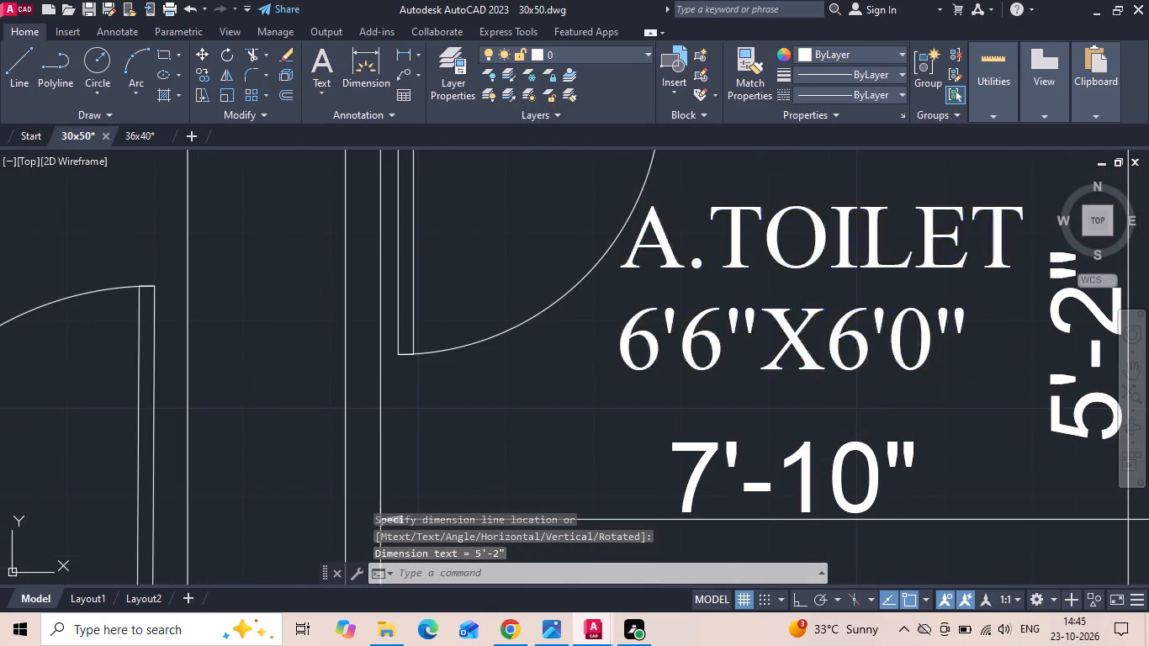
{"action": "key", "text": "BackSpace"}
{"action": "key", "text": "5"}
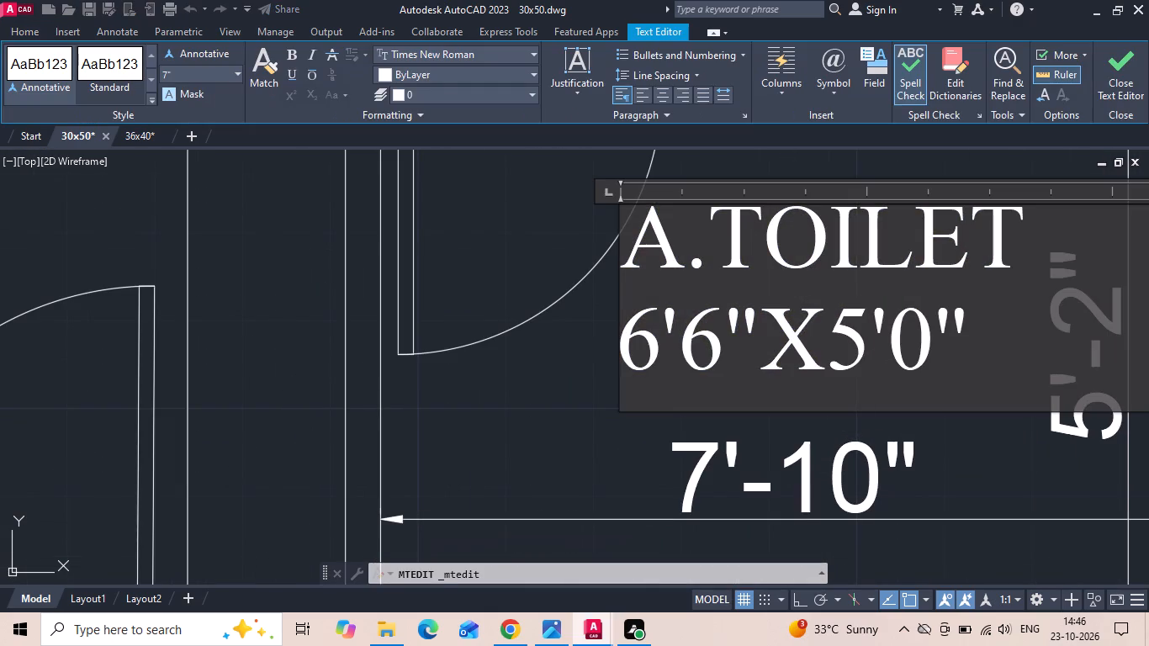
{"action": "left_click", "coordinate": [922, 353]}
{"action": "key", "text": "BackSpace"}
{"action": "key", "text": "2"}
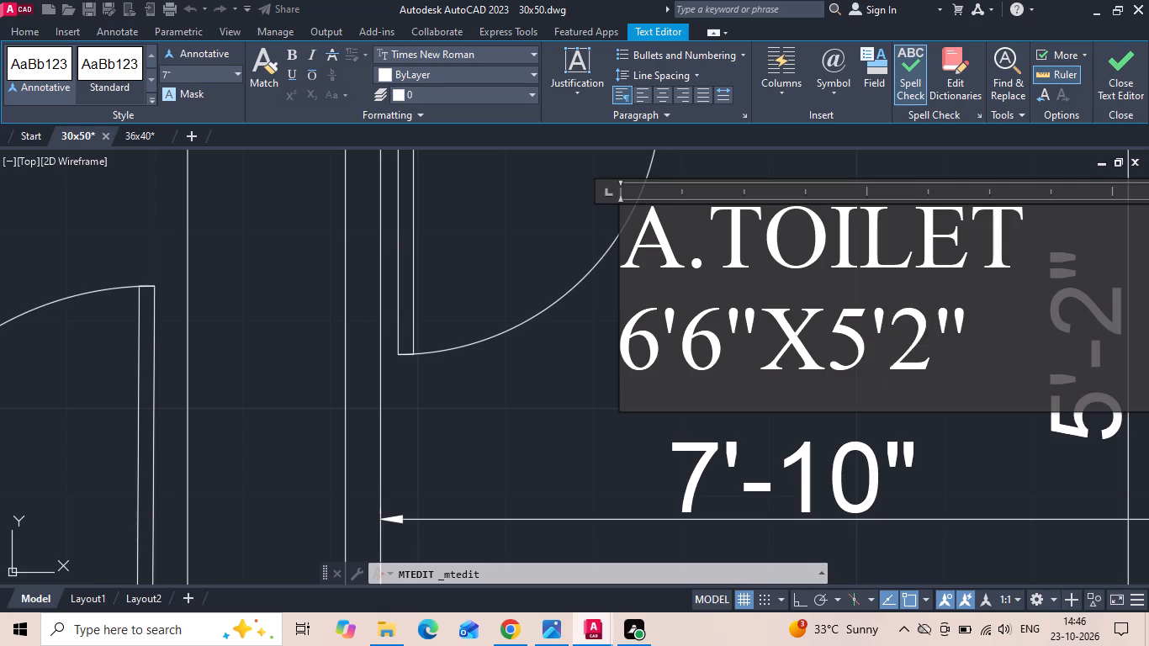
{"action": "left_click", "coordinate": [728, 349]}
{"action": "key", "text": "BackSpace"}
{"action": "type", "text": "10"}
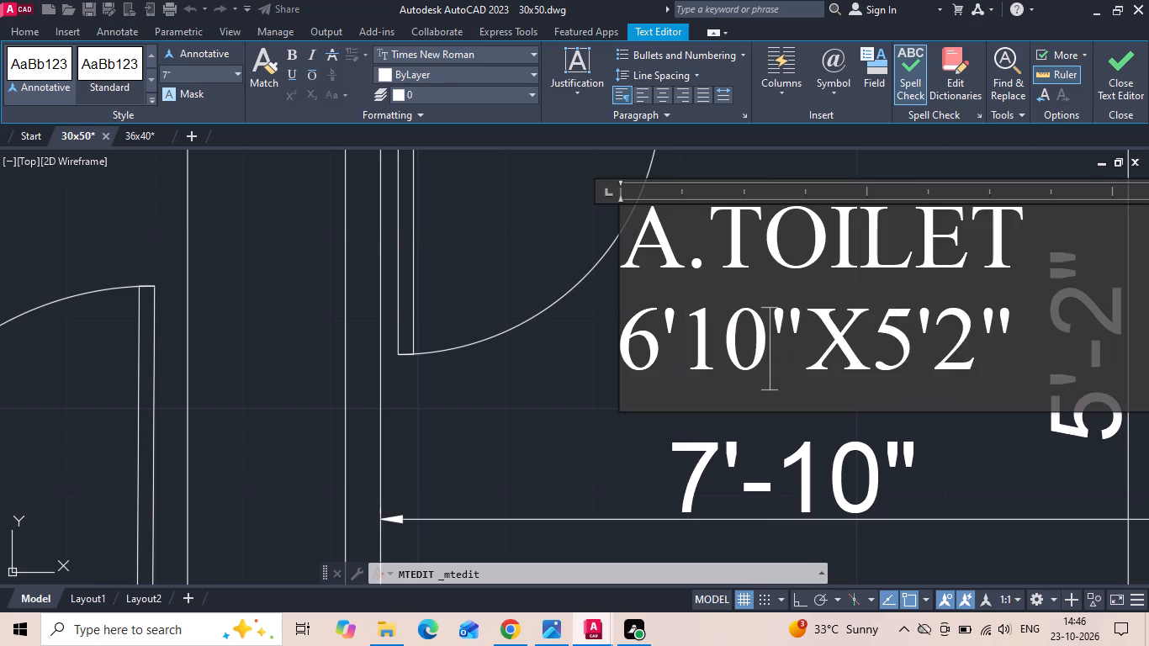
{"action": "left_click", "coordinate": [659, 352]}
{"action": "key", "text": "BackSpace"}
{"action": "key", "text": "7"}
{"action": "scroll", "coordinate": [692, 373], "scroll_direction": "down", "scroll_amount": 2}
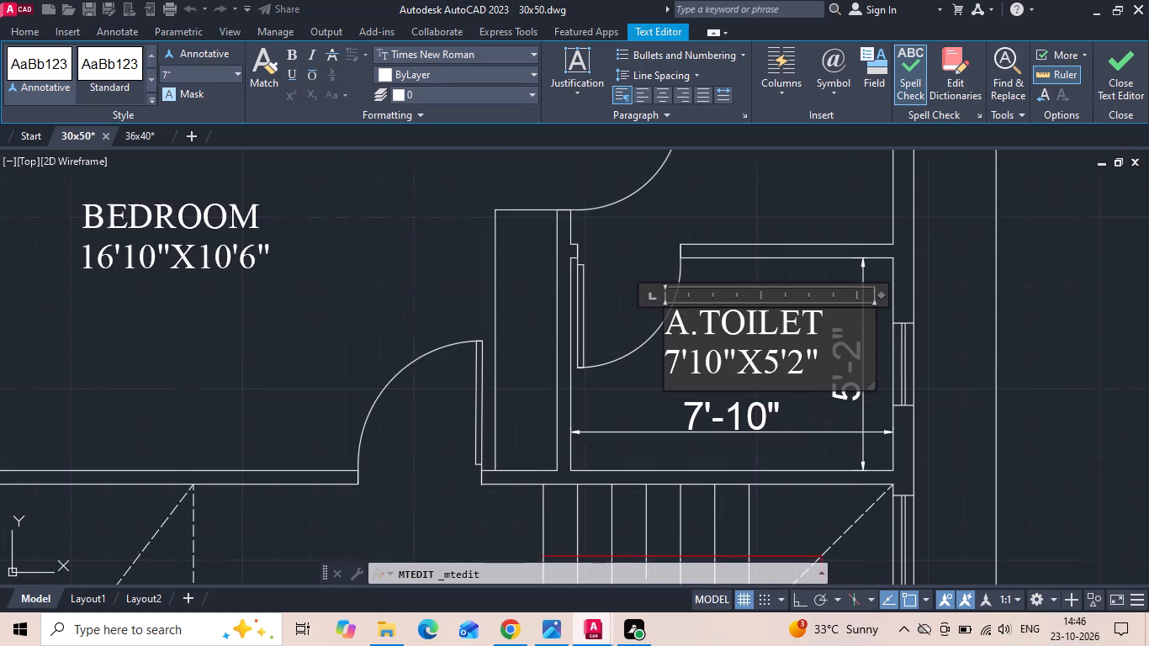
{"action": "left_click", "coordinate": [827, 421]}
Delete the two linear dimensions inside the upper attached toilet of the first-floor plan.
{"action": "left_click_drag", "start_coordinate": [878, 421], "coordinate": [868, 426]}
{"action": "left_click", "coordinate": [829, 450]}
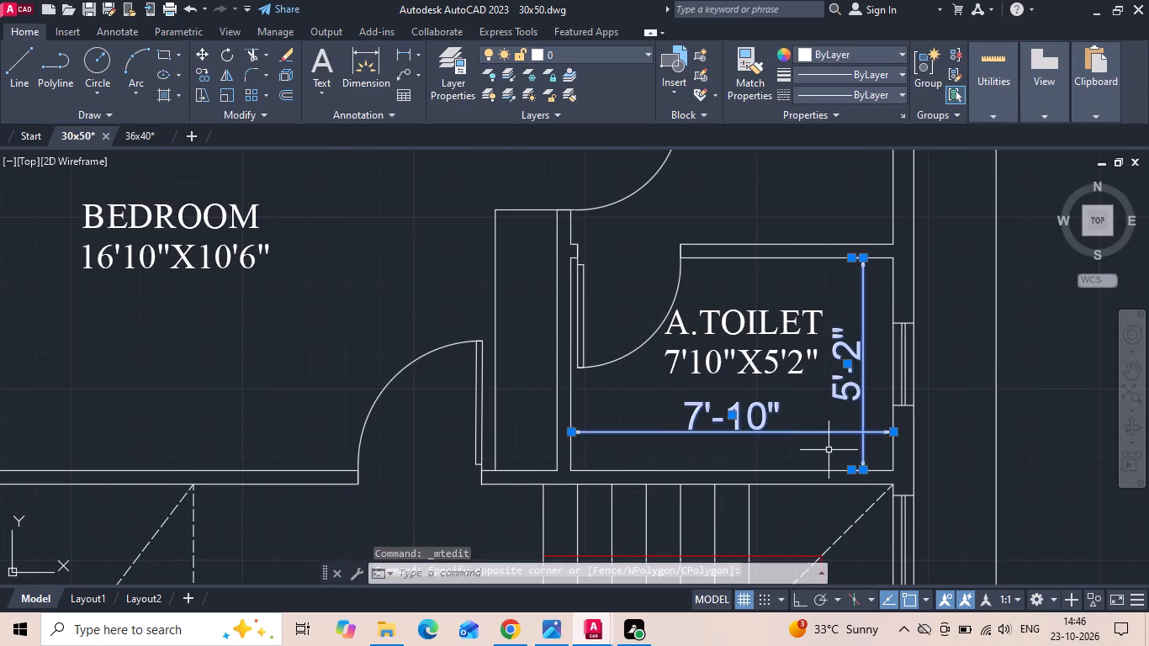
{"action": "key", "text": "Delete"}
Copy the upper A.TOILET label straight up into the dressing area above that toilet, with ortho on.
{"action": "left_click_drag", "start_coordinate": [781, 387], "coordinate": [767, 358]}
{"action": "left_click", "coordinate": [755, 343]}
{"action": "right_click", "coordinate": [751, 343]}
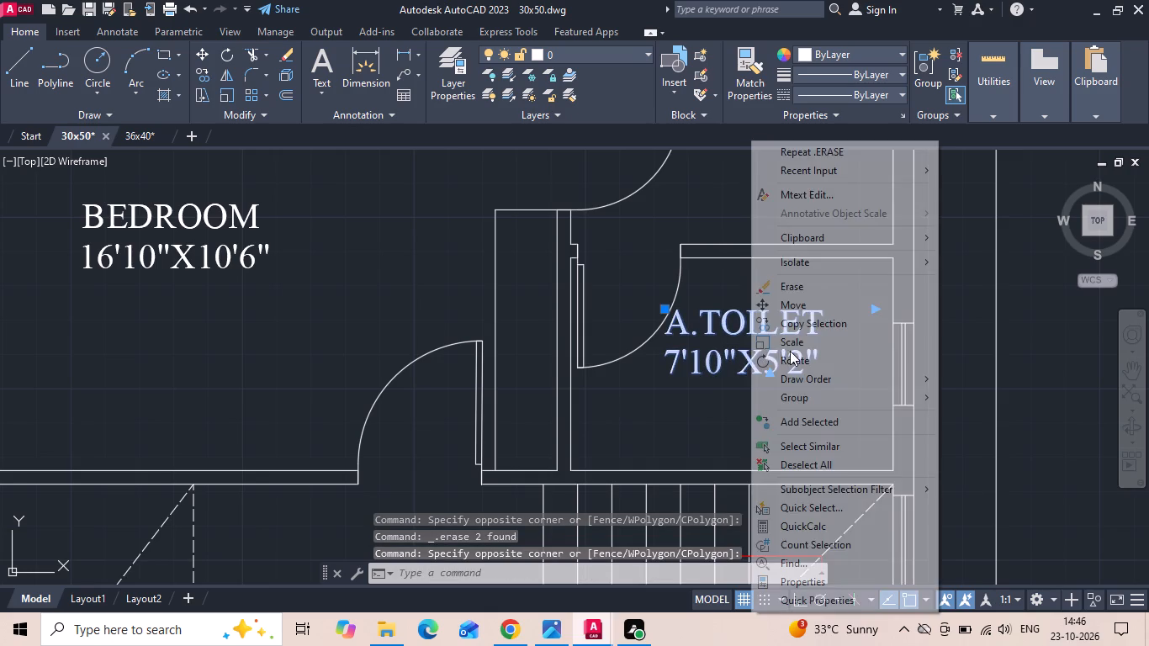
{"action": "left_click", "coordinate": [801, 326]}
{"action": "scroll", "coordinate": [766, 415], "scroll_direction": "down", "scroll_amount": 1}
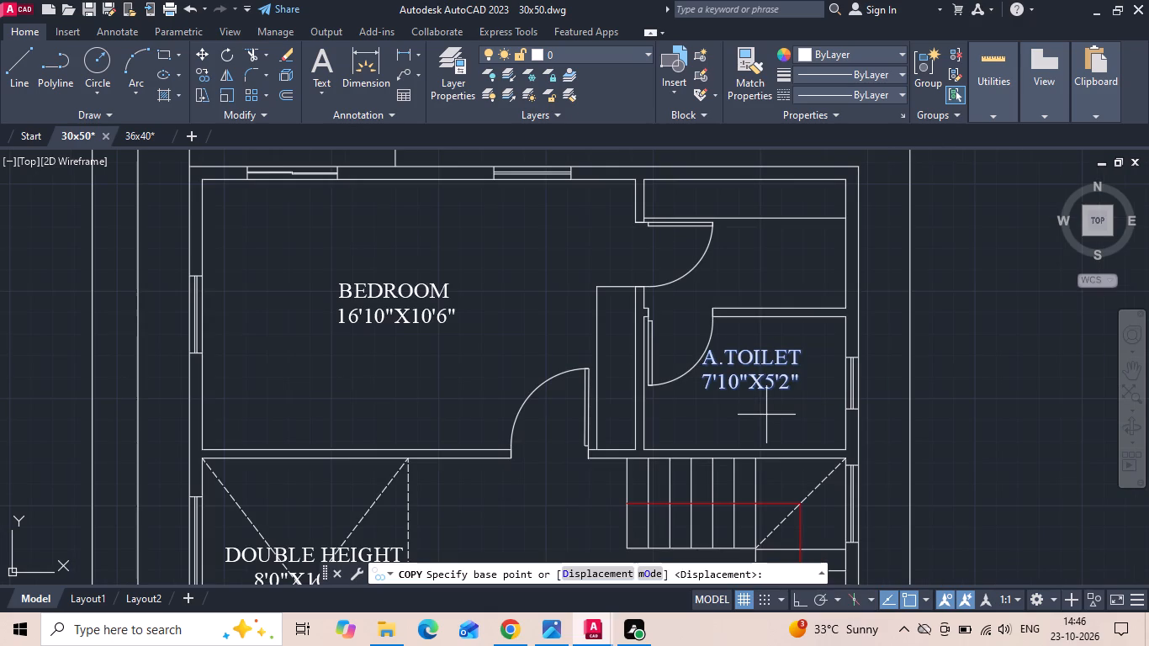
{"action": "key", "text": "F8"}
{"action": "left_click", "coordinate": [765, 415]}
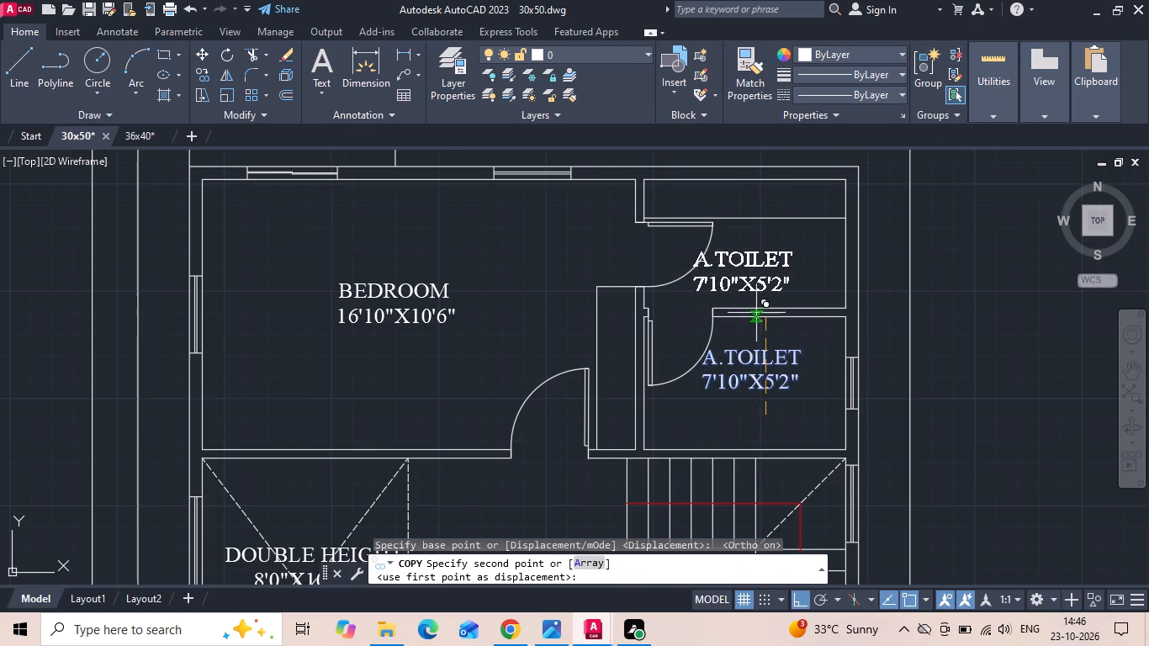
{"action": "scroll", "coordinate": [769, 272], "scroll_direction": "up", "scroll_amount": 1}
{"action": "left_click", "coordinate": [768, 321]}
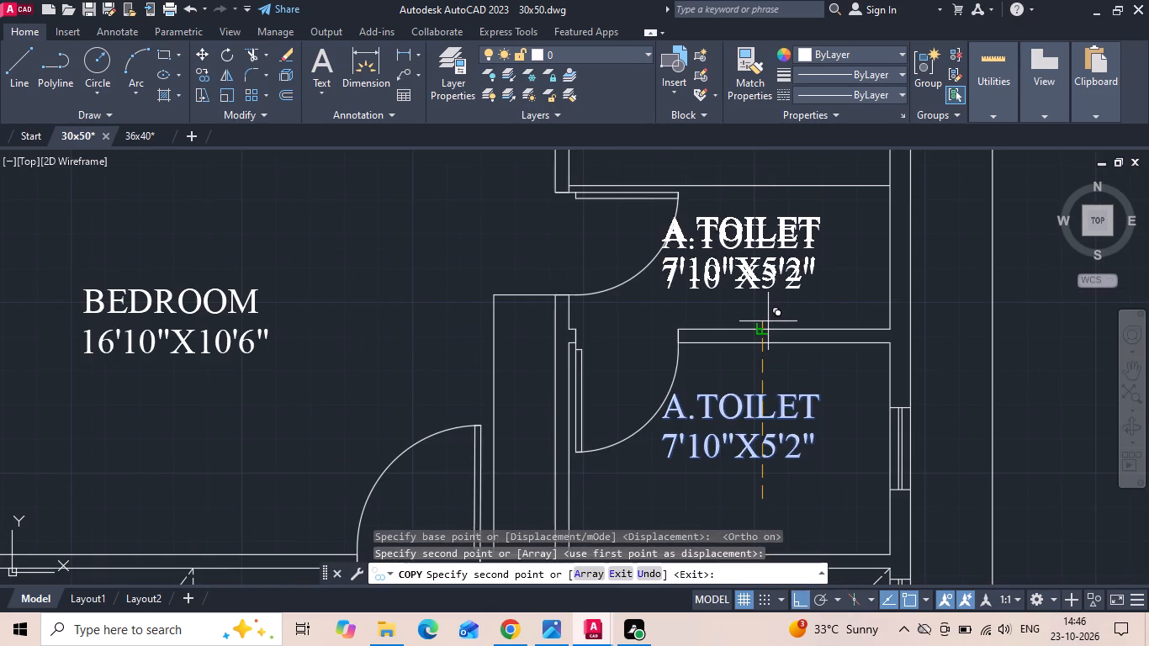
{"action": "middle_click_drag", "start_coordinate": [768, 321], "coordinate": [796, 385]}
{"action": "scroll", "coordinate": [809, 403], "scroll_direction": "down", "scroll_amount": 1}
{"action": "key", "text": "Escape"}
{"action": "scroll", "coordinate": [809, 403], "scroll_direction": "down", "scroll_amount": 1}
{"action": "scroll", "coordinate": [799, 375], "scroll_direction": "up", "scroll_amount": 2}
Change the name line of the copied label in the dressing area to DRESSING.
{"action": "double_click", "coordinate": [851, 337]}
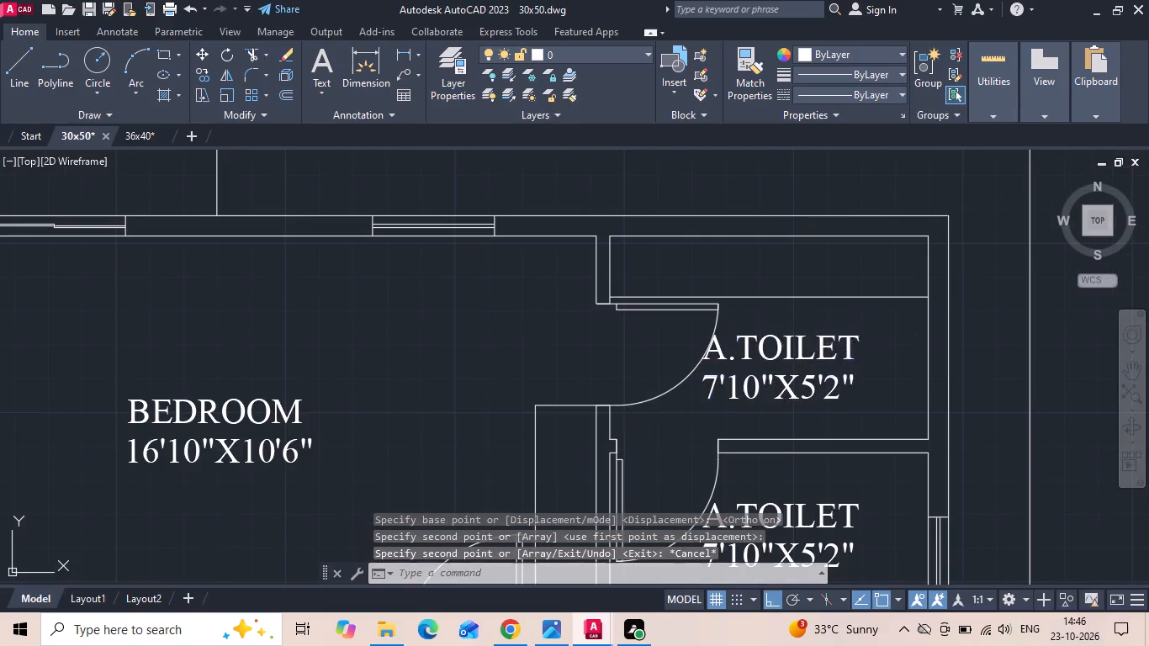
{"action": "left_click_drag", "start_coordinate": [862, 348], "coordinate": [685, 347]}
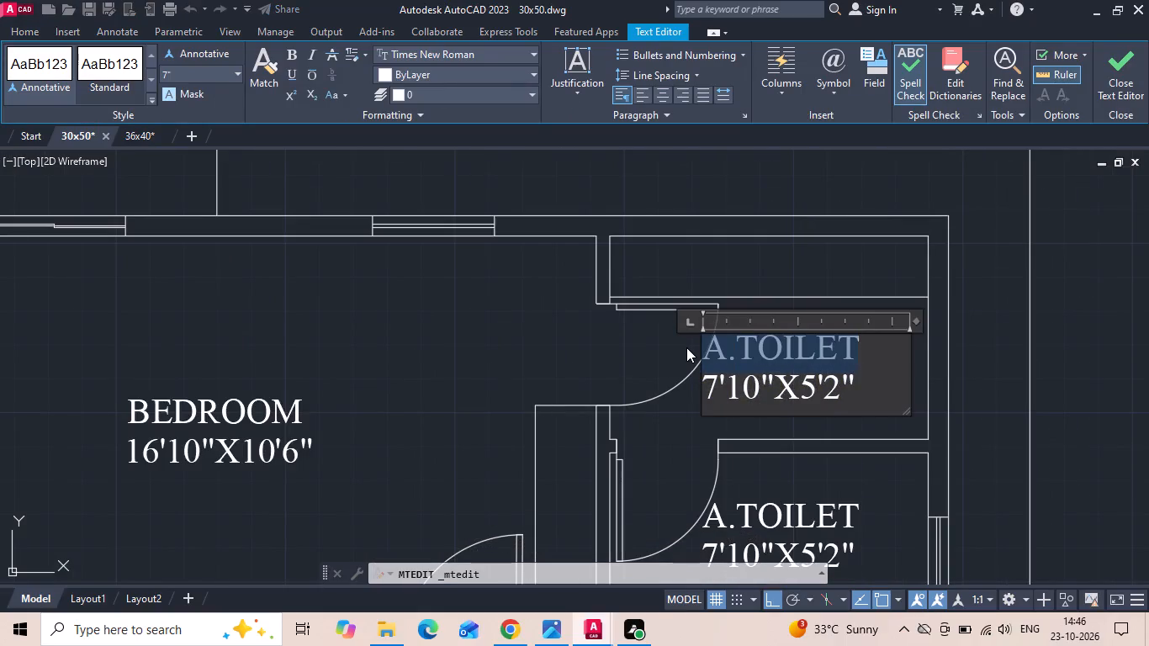
{"action": "key", "text": "BackSpace"}
{"action": "type", "text": "DRESSING"}
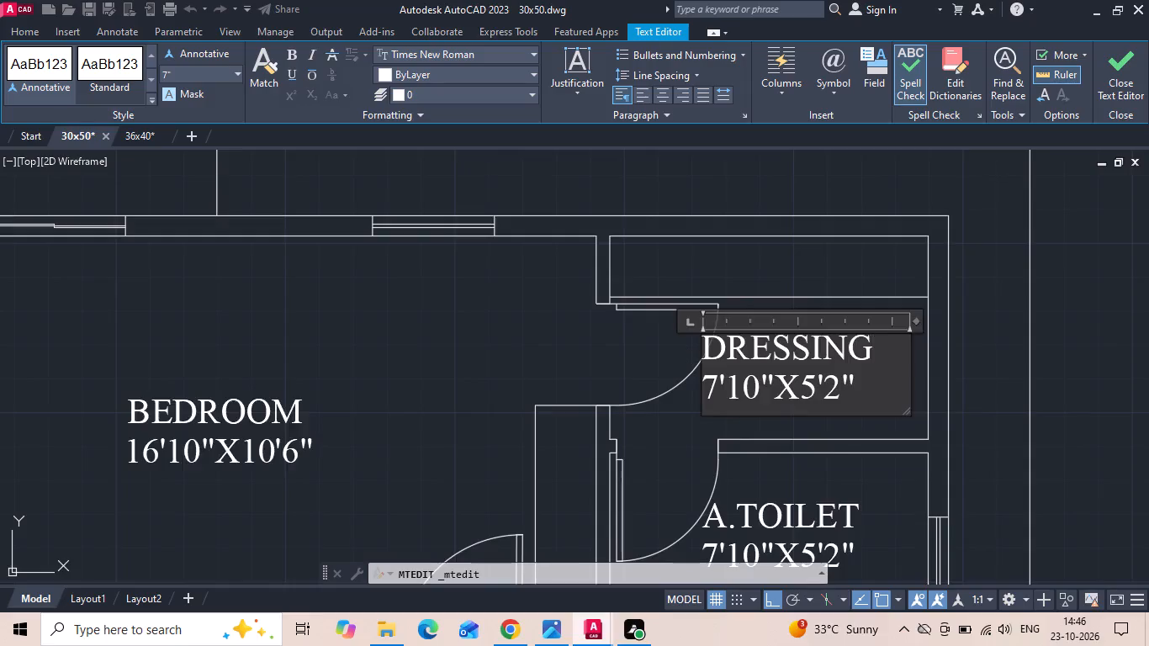
{"action": "scroll", "coordinate": [874, 365], "scroll_direction": "down", "scroll_amount": 2}
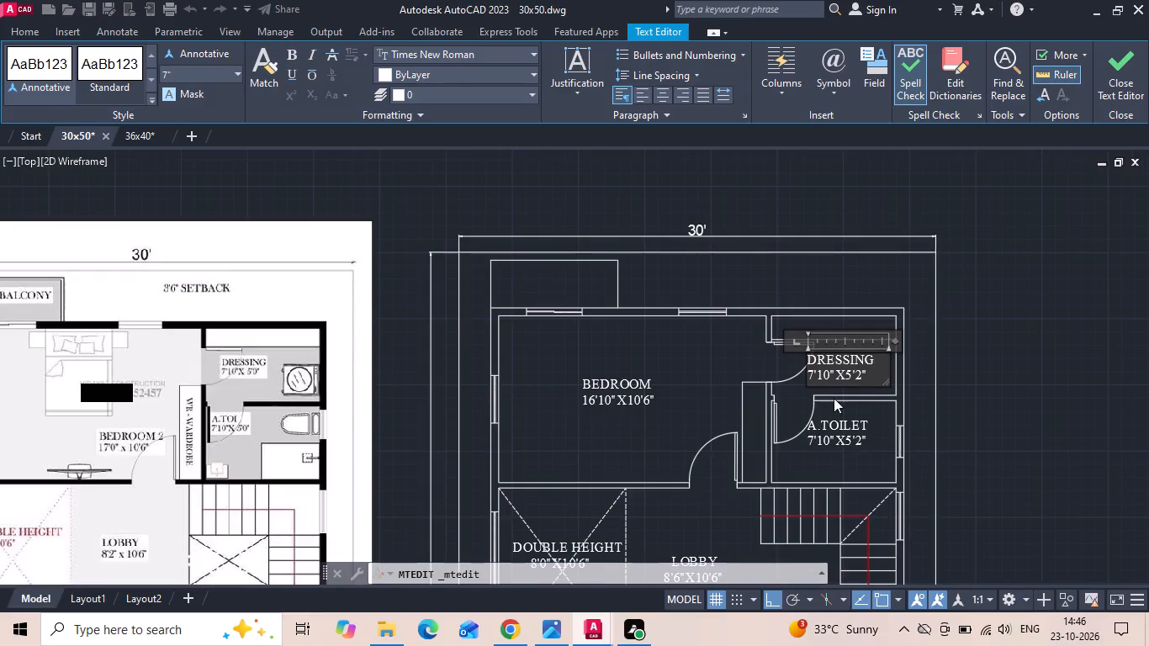
{"action": "scroll", "coordinate": [864, 407], "scroll_direction": "up", "scroll_amount": 2}
{"action": "left_click", "coordinate": [1003, 301]}
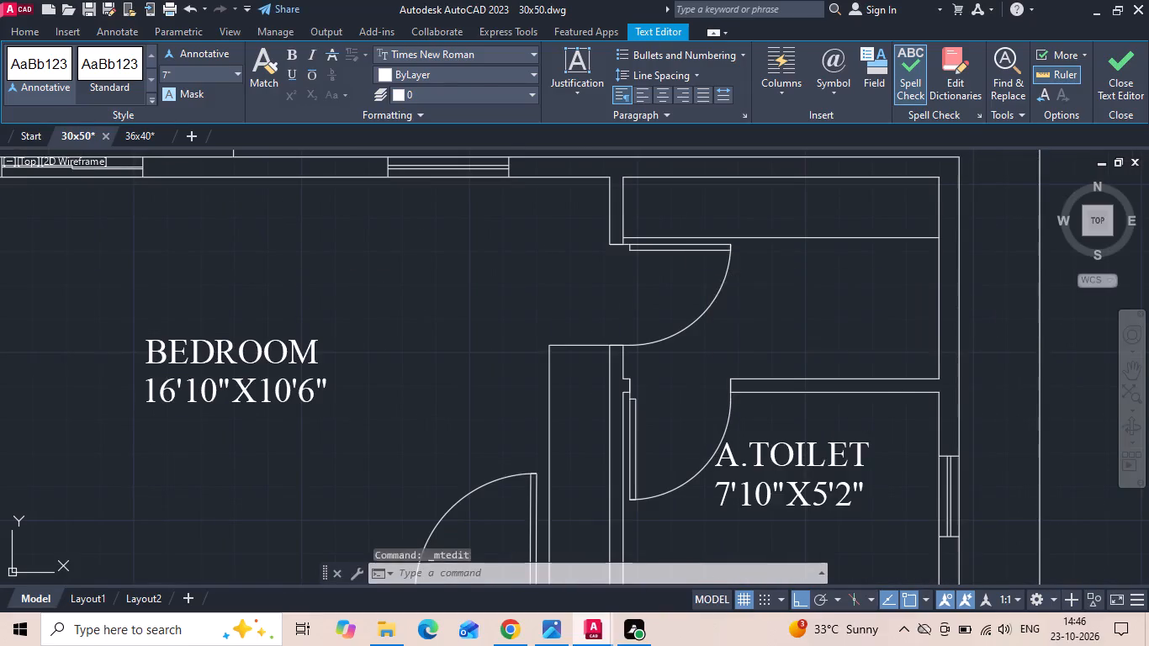
Move the DRESSING label horizontally away from the door swing so it sits clear inside the dressing area.
{"action": "left_click_drag", "start_coordinate": [821, 352], "coordinate": [817, 331]}
{"action": "left_click", "coordinate": [813, 315]}
{"action": "right_click", "coordinate": [813, 315]}
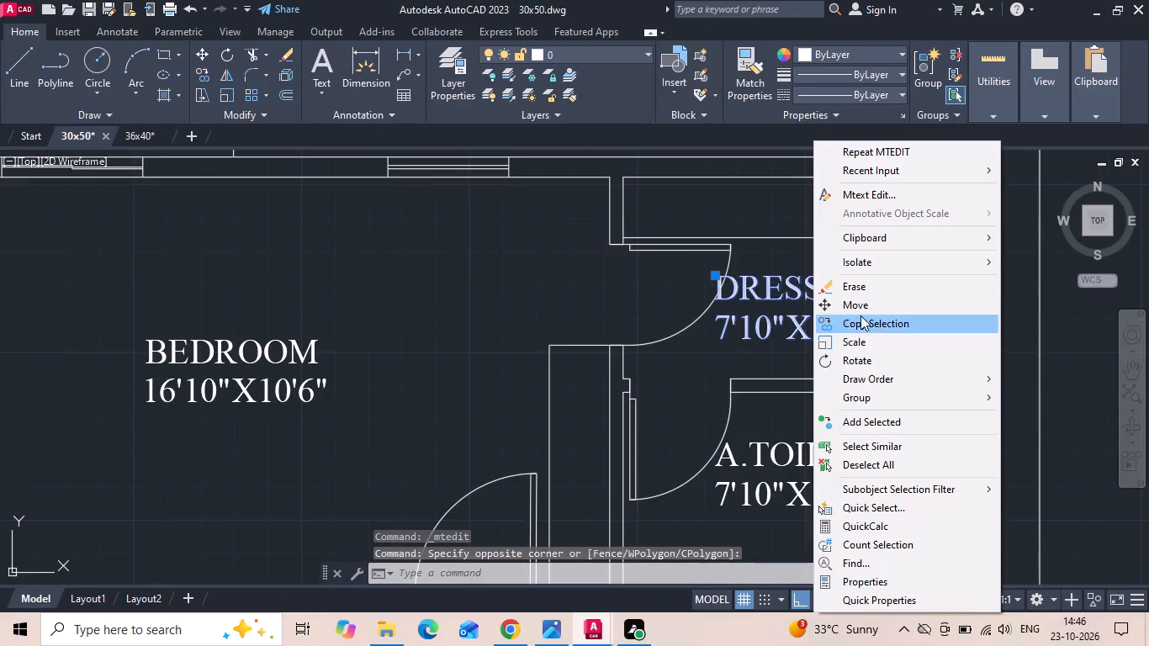
{"action": "left_click", "coordinate": [863, 309]}
{"action": "scroll", "coordinate": [819, 299], "scroll_direction": "up", "scroll_amount": 2}
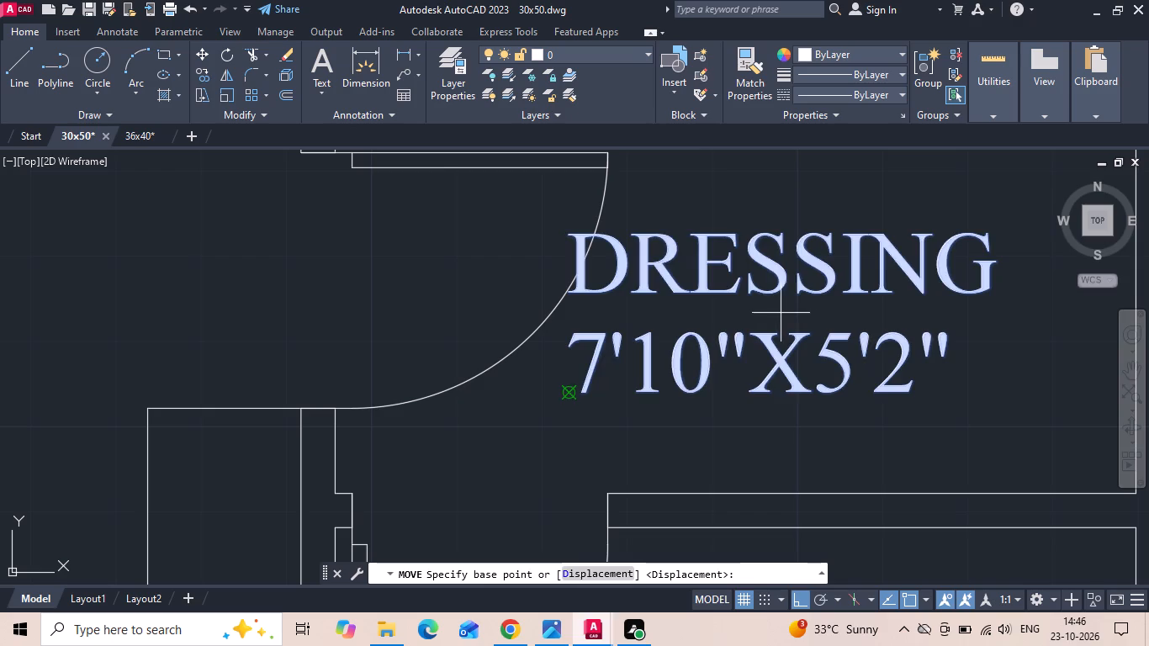
{"action": "left_click", "coordinate": [781, 313]}
{"action": "scroll", "coordinate": [627, 289], "scroll_direction": "up", "scroll_amount": 1}
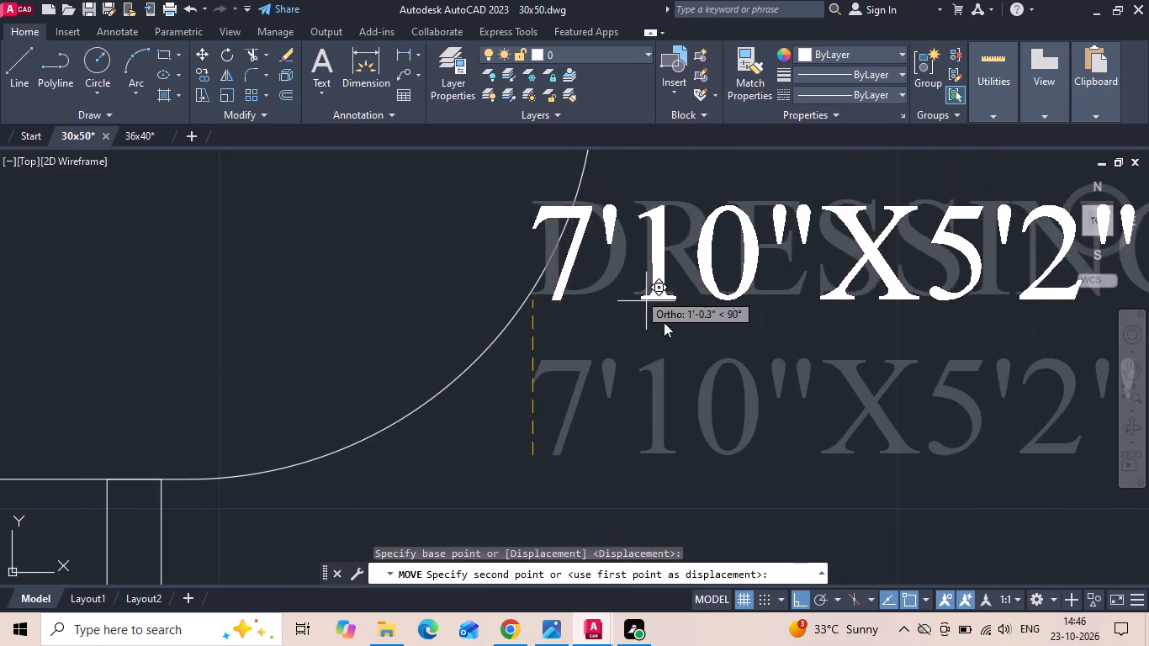
{"action": "scroll", "coordinate": [674, 330], "scroll_direction": "down", "scroll_amount": 1}
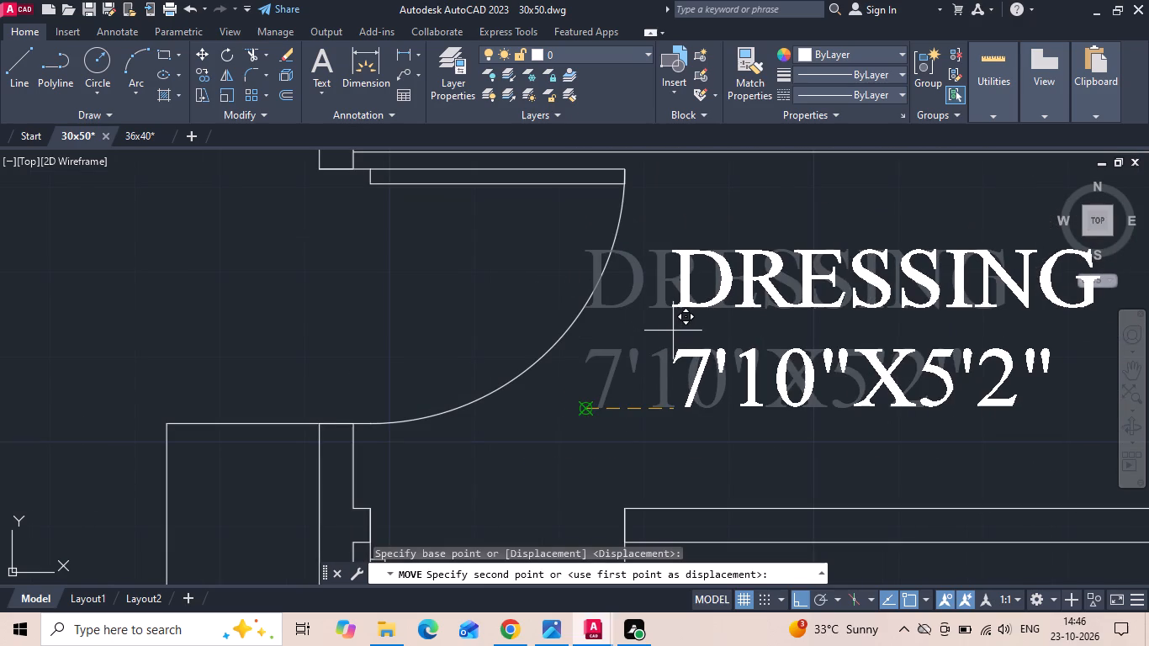
{"action": "left_click", "coordinate": [669, 331]}
{"action": "scroll", "coordinate": [648, 331], "scroll_direction": "down", "scroll_amount": 1}
{"action": "left_click", "coordinate": [751, 306]}
{"action": "right_click", "coordinate": [751, 302]}
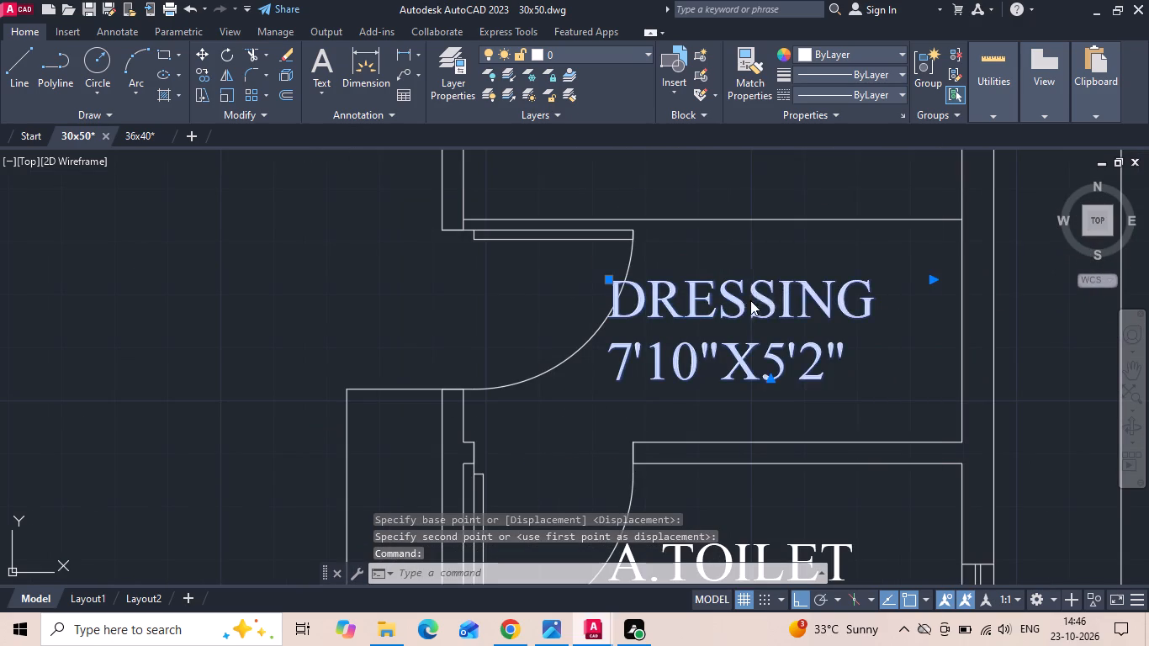
{"action": "left_click", "coordinate": [770, 302]}
{"action": "scroll", "coordinate": [794, 368], "scroll_direction": "up", "scroll_amount": 1}
{"action": "left_click", "coordinate": [729, 404]}
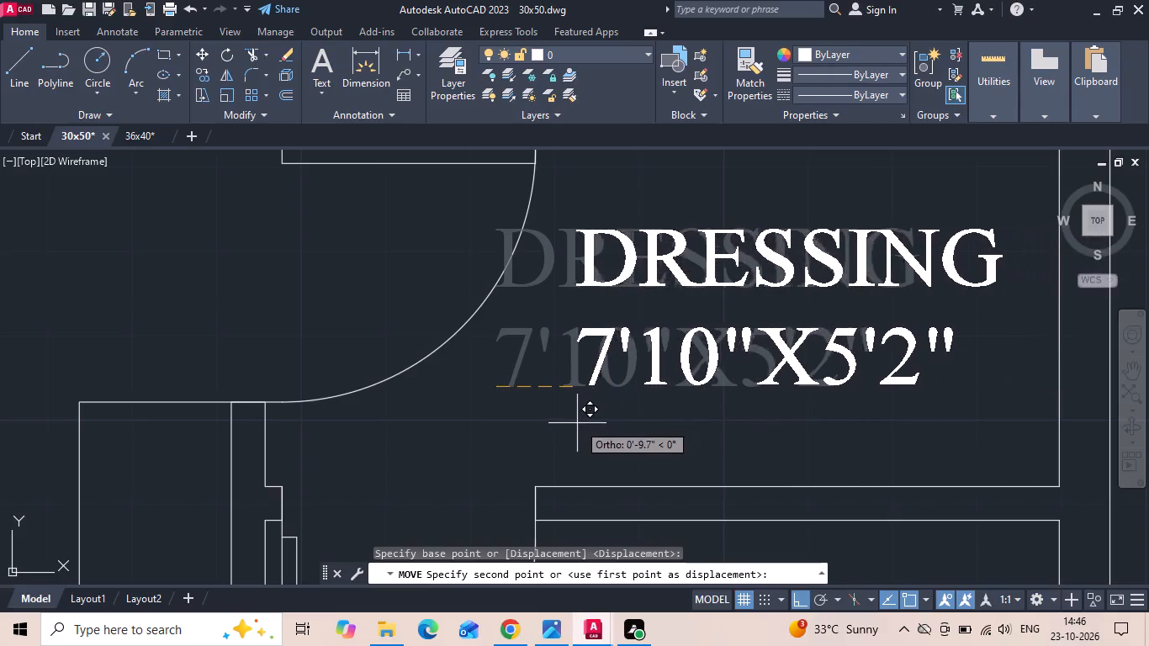
{"action": "left_click", "coordinate": [549, 430]}
Save the drawing.
{"action": "key", "text": "ctrl+s"}
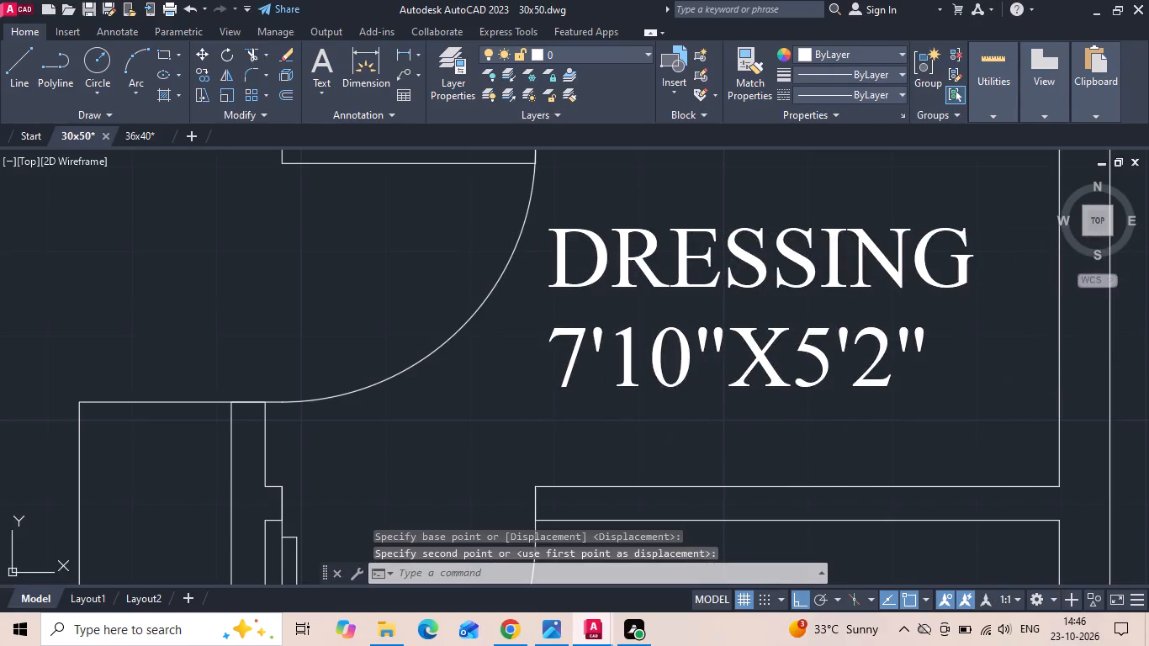
{"action": "key", "text": "ctrl+s"}
{"action": "scroll", "coordinate": [826, 341], "scroll_direction": "down", "scroll_amount": 2}
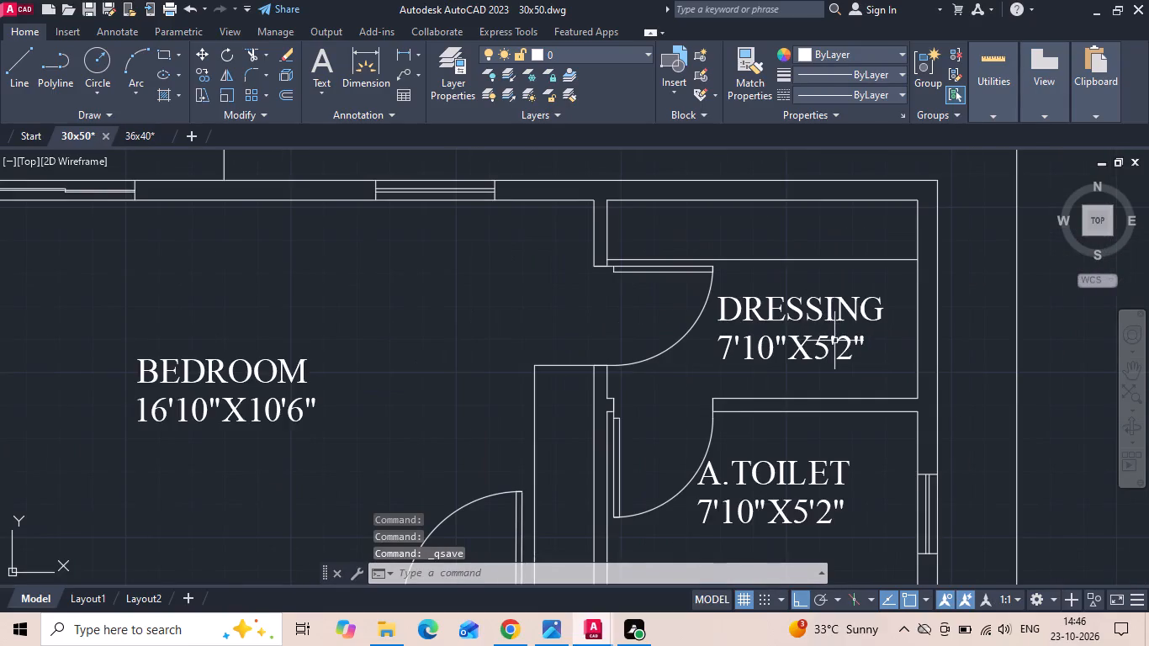
{"action": "scroll", "coordinate": [839, 362], "scroll_direction": "down", "scroll_amount": 3}
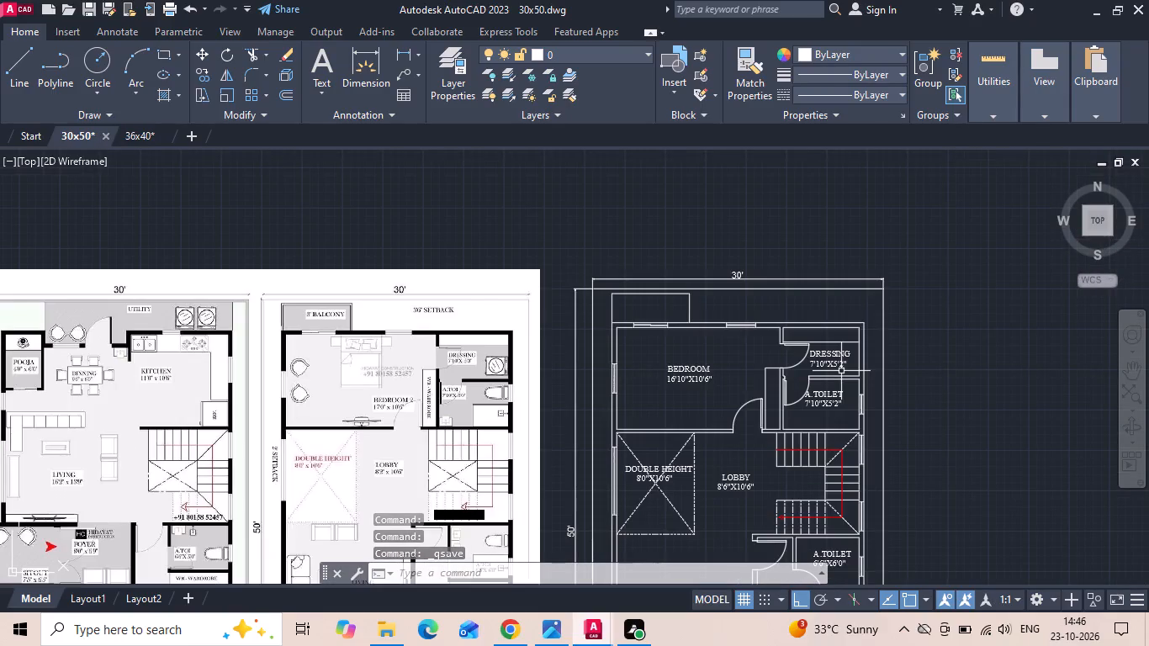
{"action": "key", "text": "ctrl+s"}
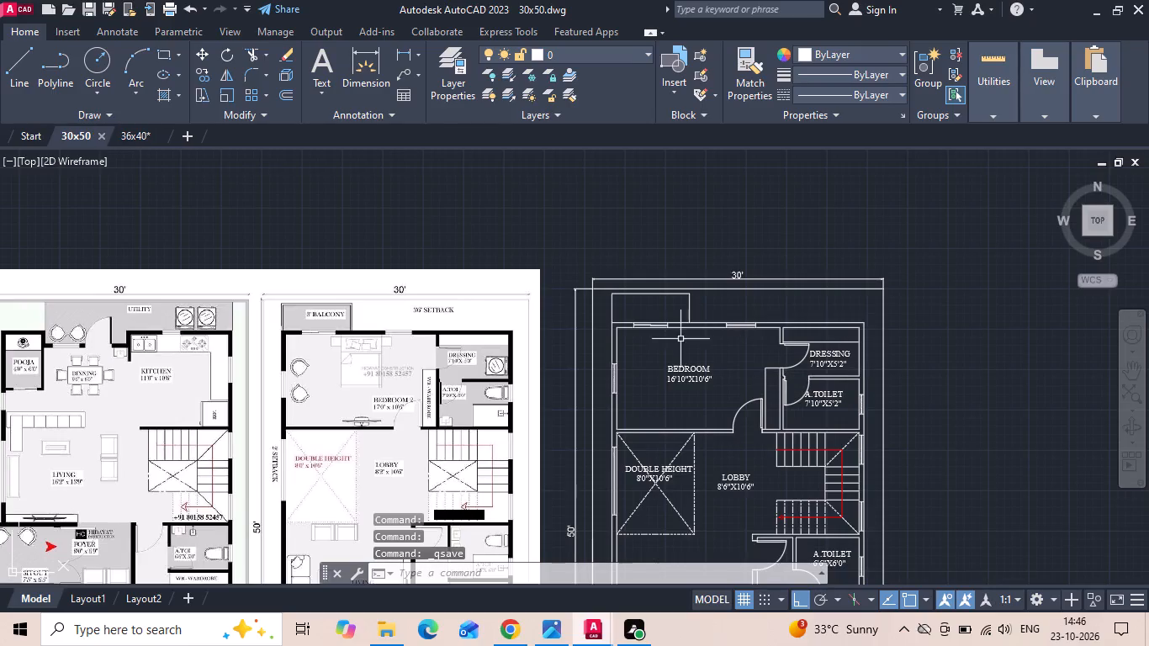
Copy the upper first-floor BEDROOM label into the balcony rectangle above the bedroom, with ortho off.
{"action": "scroll", "coordinate": [626, 331], "scroll_direction": "up", "scroll_amount": 1}
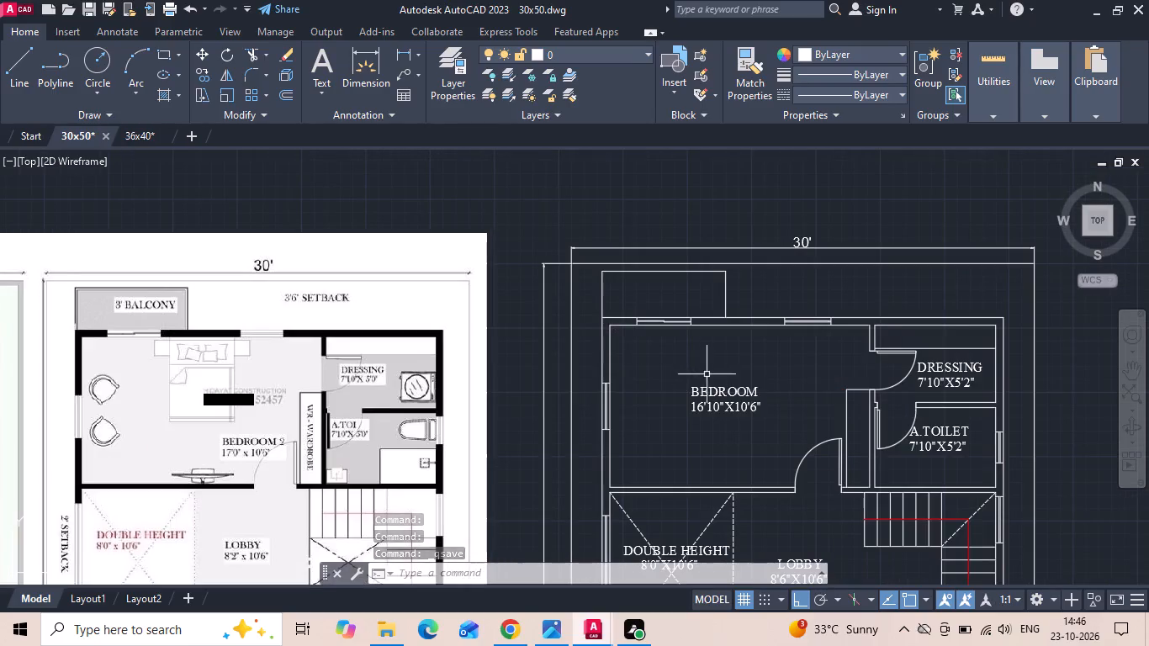
{"action": "left_click", "coordinate": [707, 388]}
{"action": "right_click", "coordinate": [707, 389]}
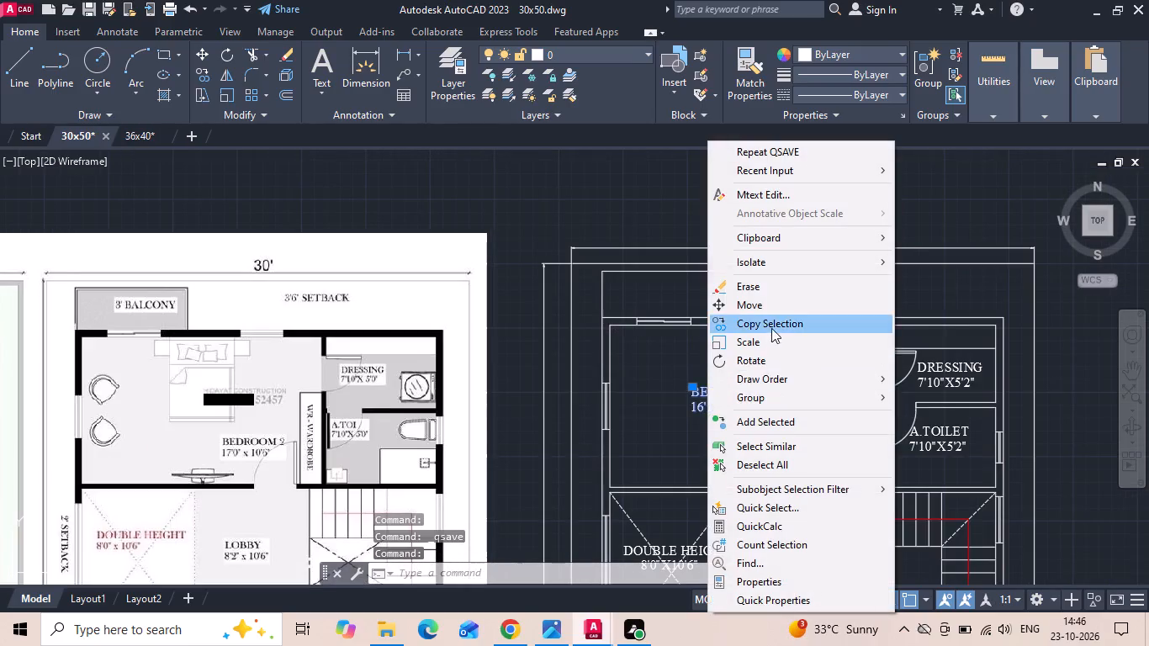
{"action": "left_click", "coordinate": [771, 328]}
{"action": "left_click_drag", "start_coordinate": [741, 413], "coordinate": [741, 402]}
{"action": "scroll", "coordinate": [678, 307], "scroll_direction": "up", "scroll_amount": 1}
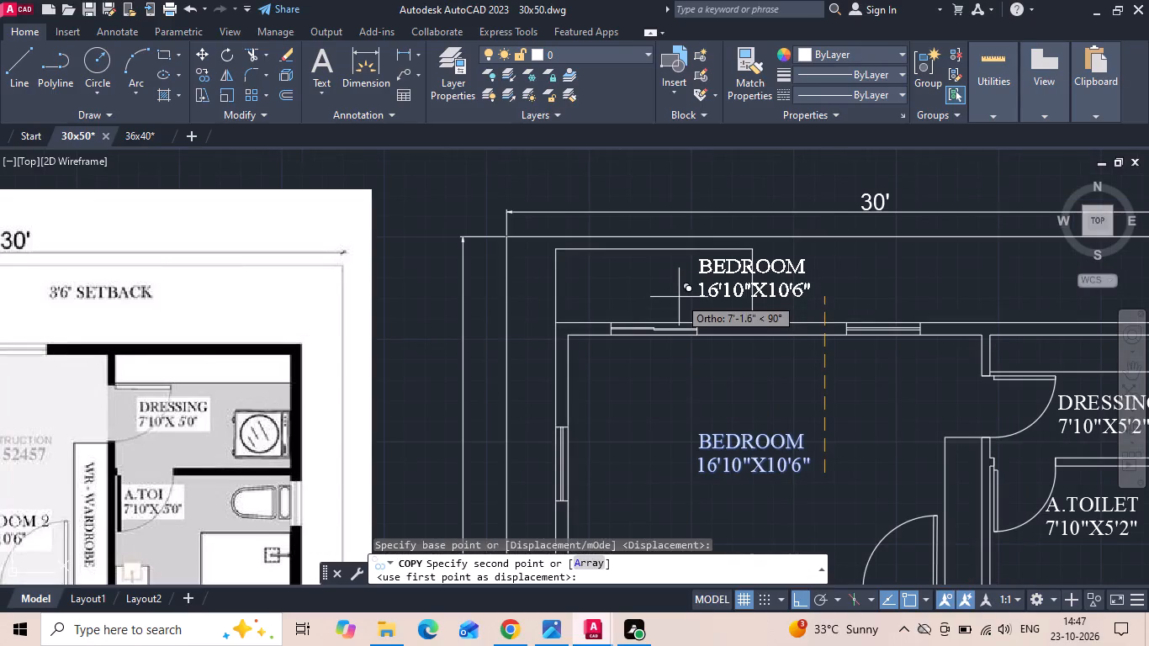
{"action": "key", "text": "F8"}
{"action": "scroll", "coordinate": [731, 300], "scroll_direction": "up", "scroll_amount": 1}
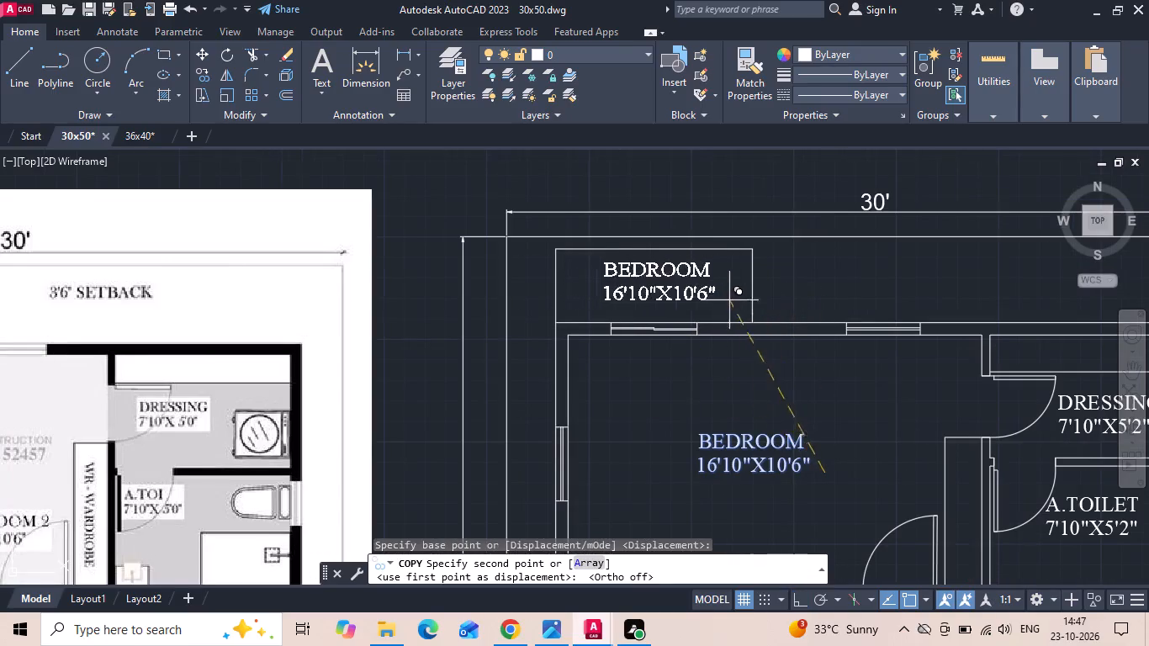
{"action": "scroll", "coordinate": [731, 300], "scroll_direction": "up", "scroll_amount": 1}
{"action": "left_click", "coordinate": [734, 303]}
{"action": "key", "text": "Escape"}
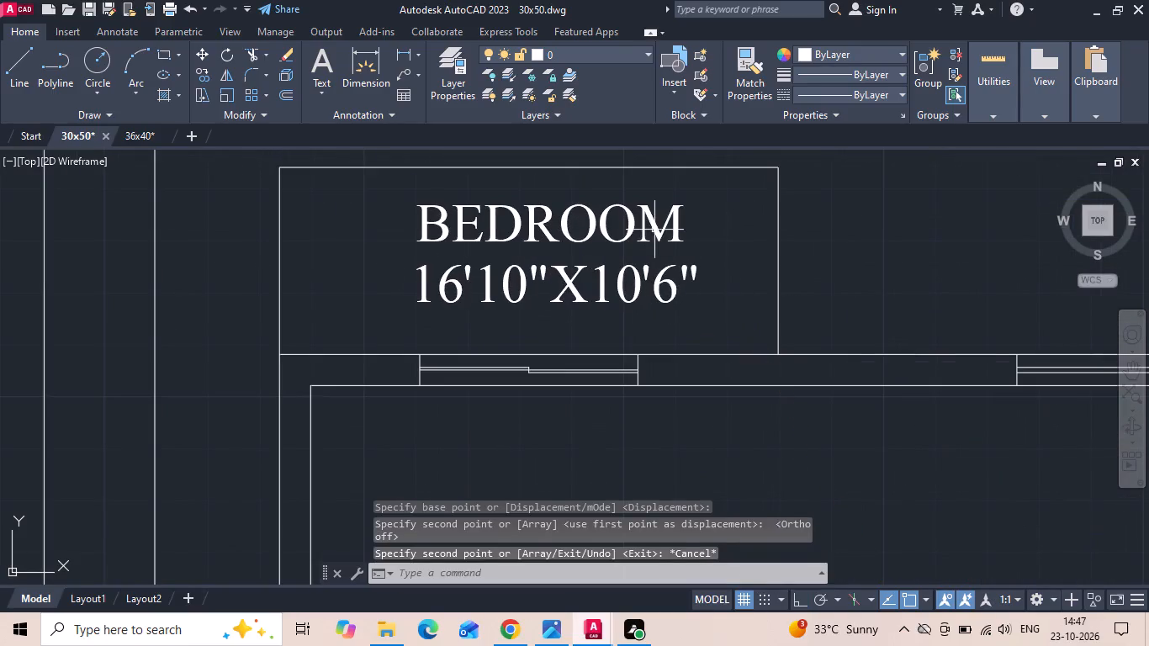
Replace both lines of the copied label in the upper balcony with the single line 3'BALCONY.
{"action": "double_click", "coordinate": [656, 226]}
{"action": "left_click", "coordinate": [687, 277]}
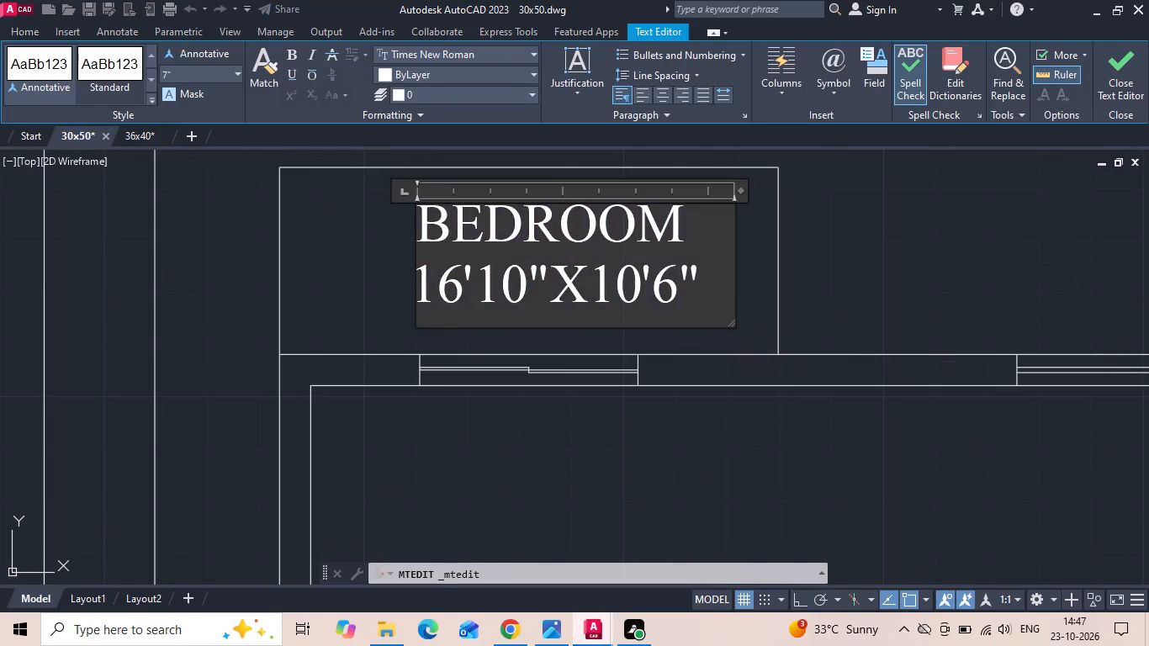
{"action": "left_click_drag", "start_coordinate": [698, 274], "coordinate": [432, 283]}
{"action": "key", "text": "BackSpace"}
{"action": "key", "text": "BackSpace"}
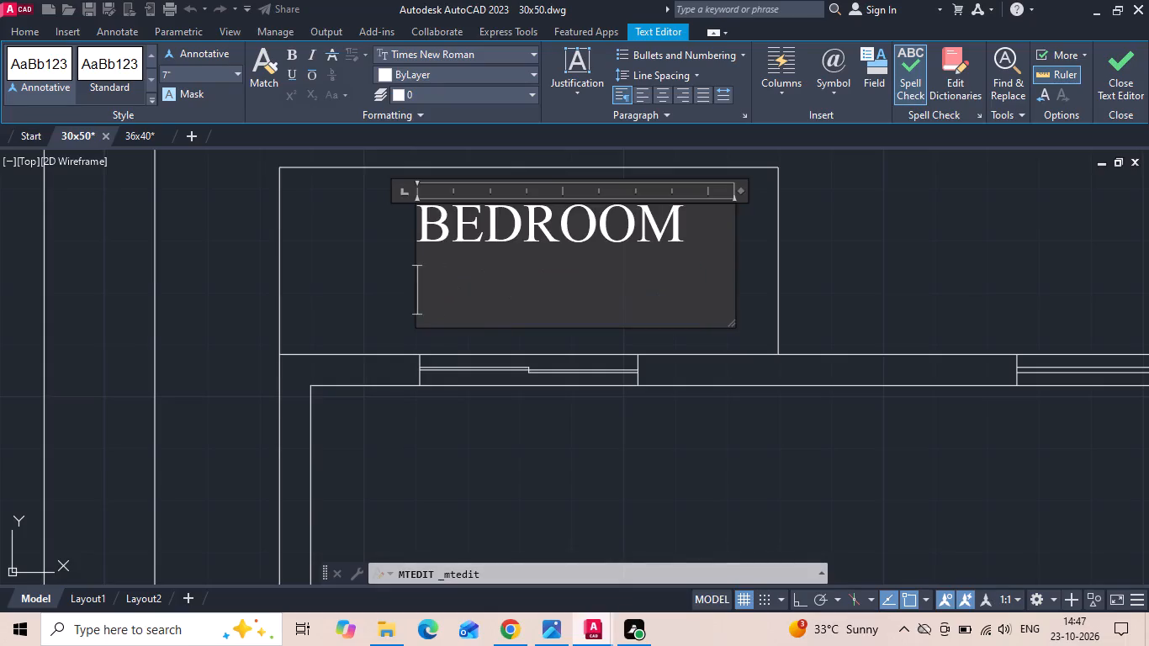
{"action": "key", "text": "BackSpace"}
{"action": "key", "text": "BackSpace"}
{"action": "key", "text": "BackSpace"}
{"action": "key", "text": "BackSpace"}
{"action": "key", "text": "BackSpace"}
{"action": "key", "text": "BackSpace"}
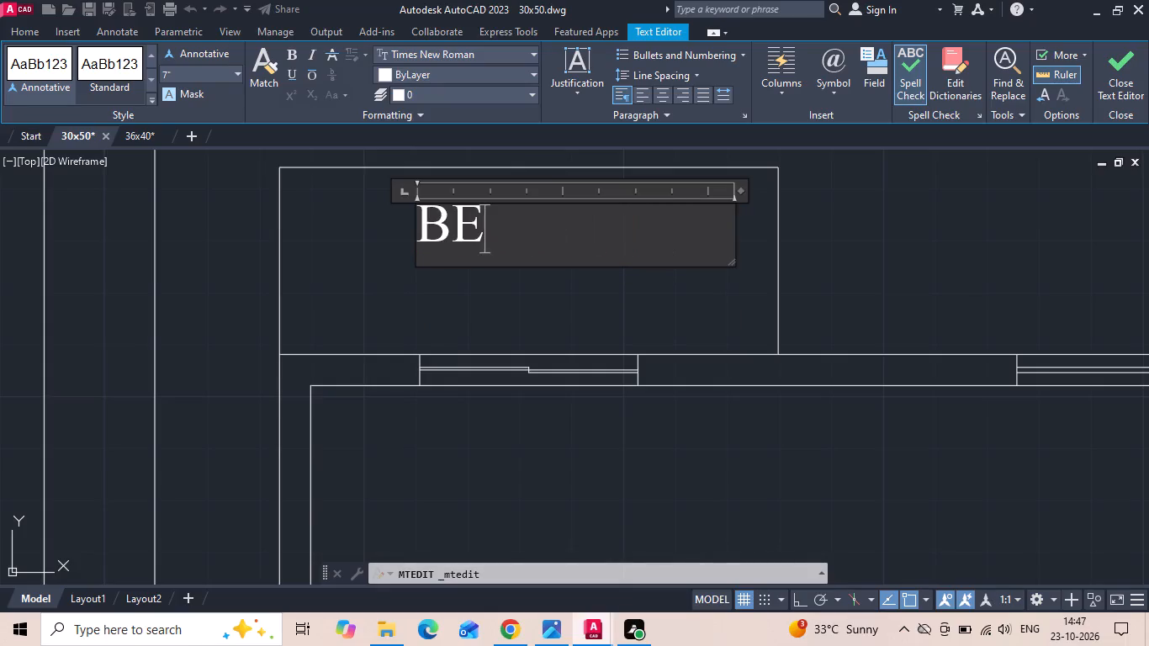
{"action": "key", "text": "BackSpace"}
{"action": "key", "text": "BackSpace"}
{"action": "scroll", "coordinate": [647, 326], "scroll_direction": "down", "scroll_amount": 3}
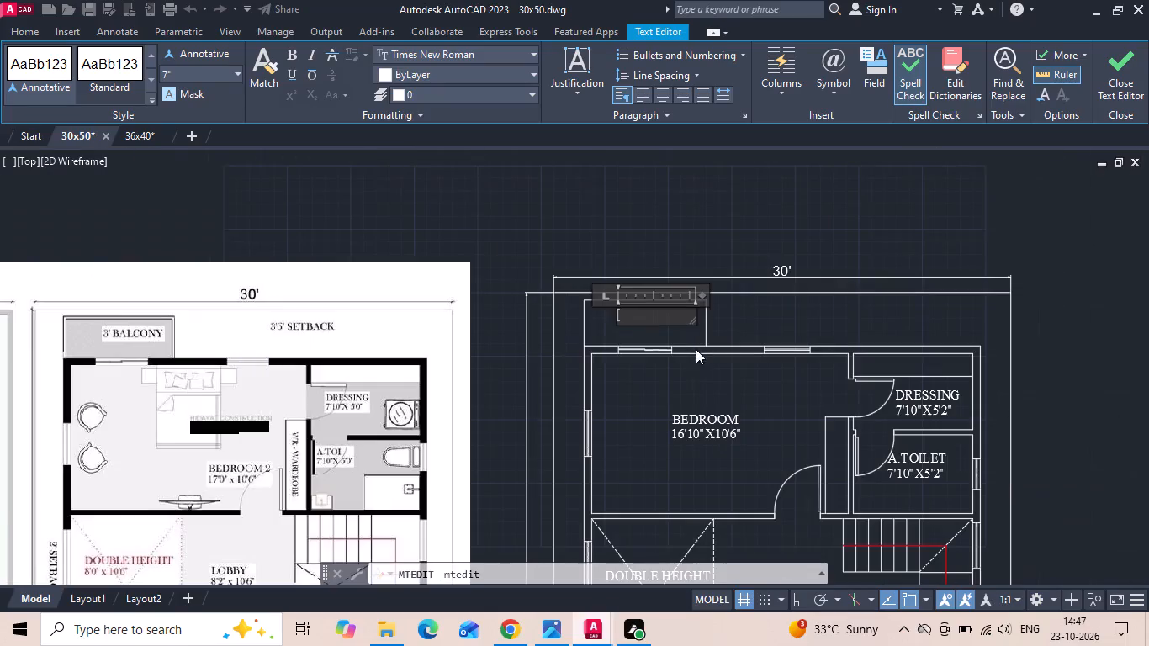
{"action": "scroll", "coordinate": [593, 312], "scroll_direction": "up", "scroll_amount": 2}
{"action": "type", "text": "3'B"}
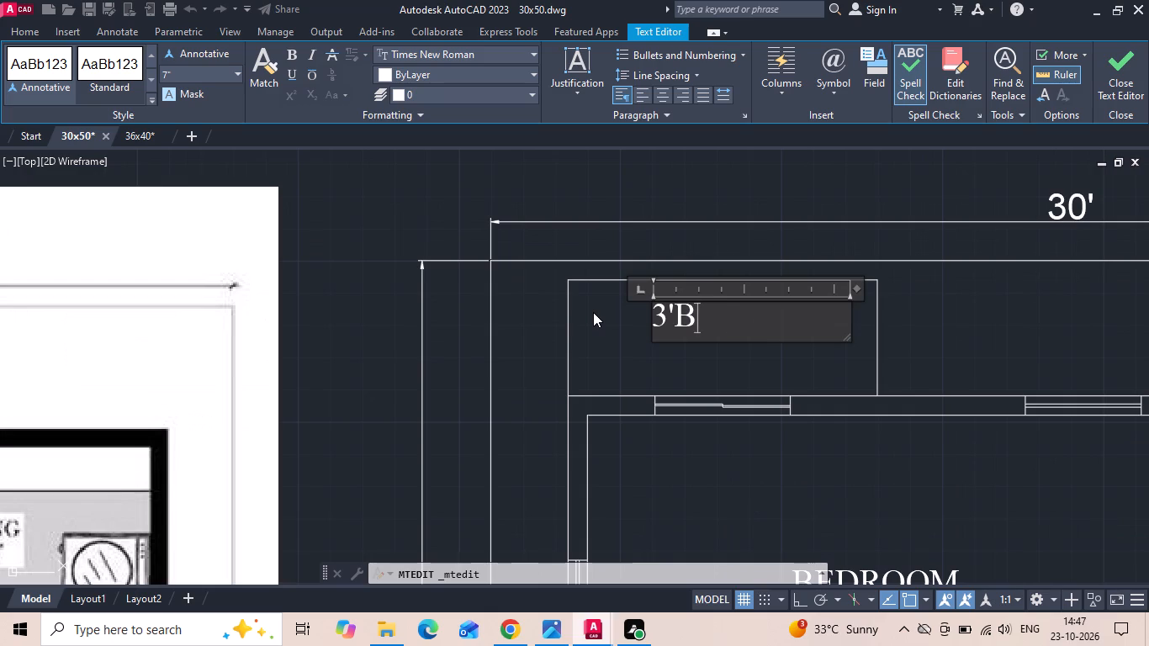
{"action": "type", "text": "ALCO"}
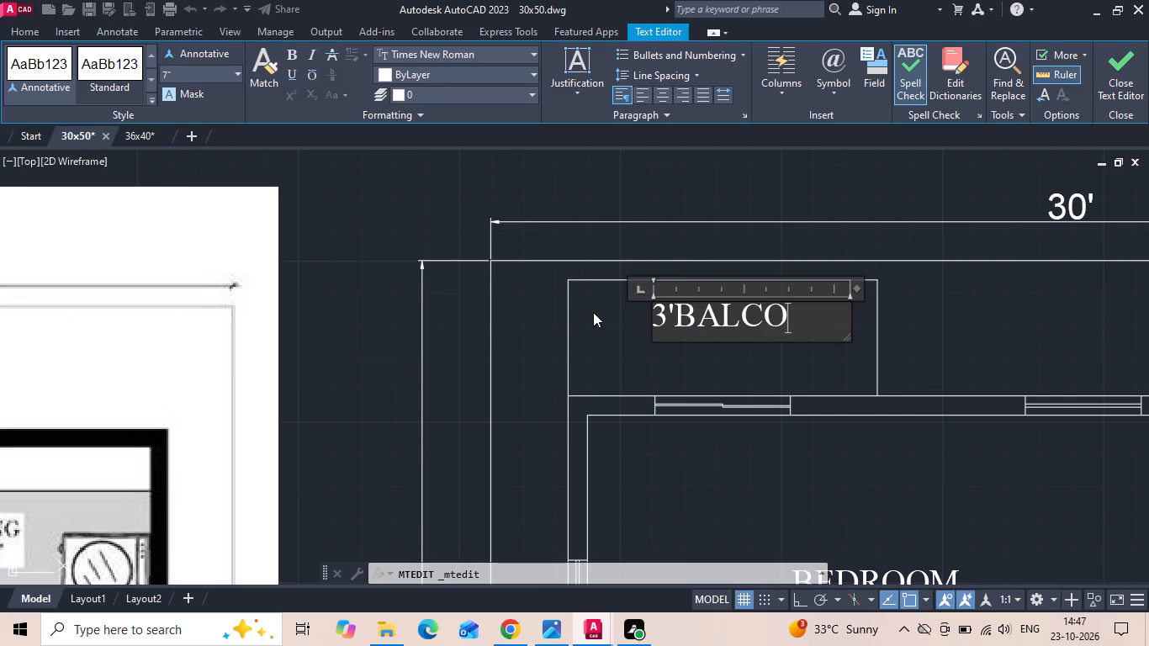
{"action": "type", "text": "NY"}
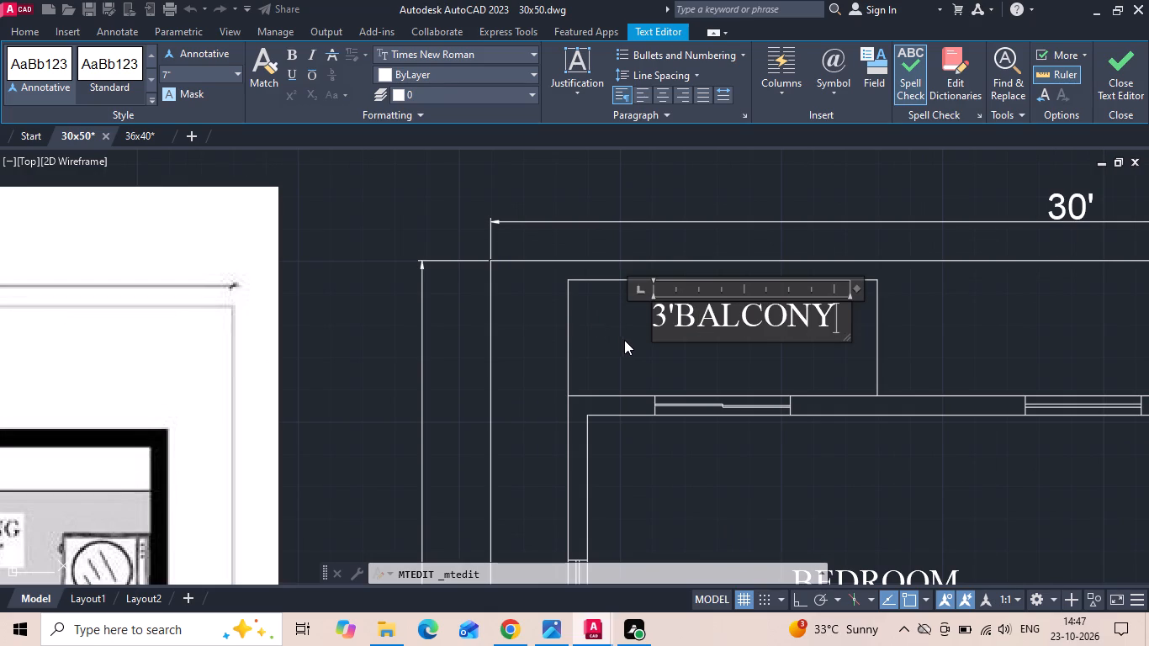
{"action": "left_click", "coordinate": [624, 340]}
Move the 3'BALCONY label slightly down and left to centre it in the upper balcony rectangle.
{"action": "left_click", "coordinate": [692, 321]}
{"action": "right_click", "coordinate": [692, 319]}
{"action": "left_click", "coordinate": [724, 308]}
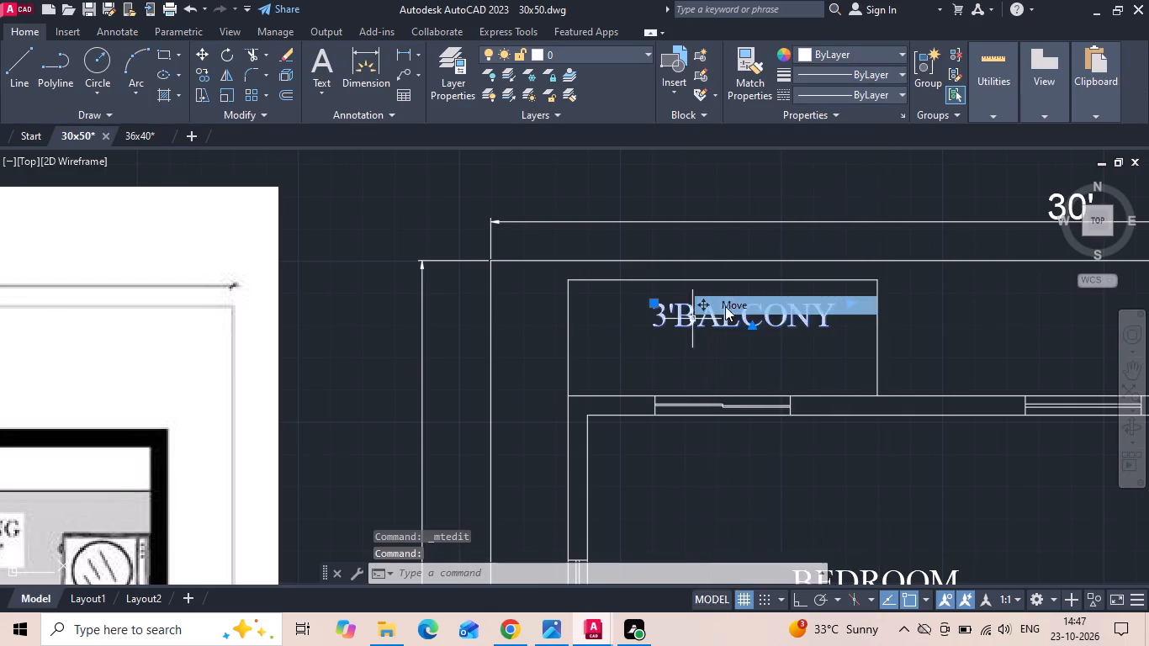
{"action": "scroll", "coordinate": [724, 324], "scroll_direction": "up", "scroll_amount": 1}
{"action": "left_click_drag", "start_coordinate": [716, 336], "coordinate": [712, 347]}
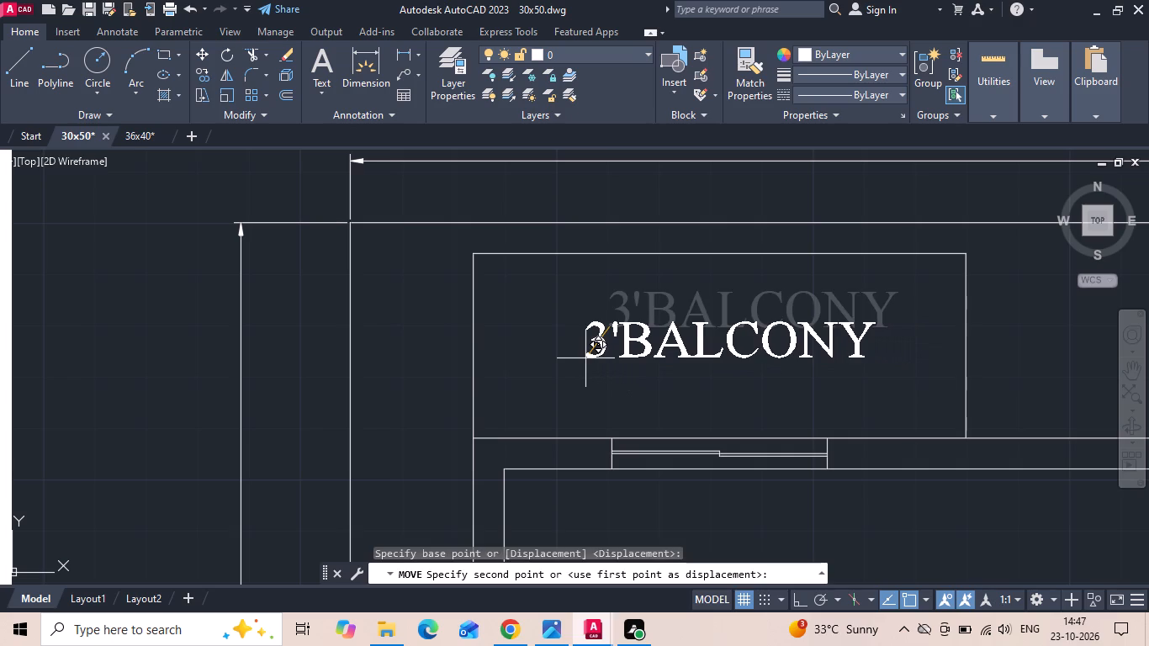
{"action": "left_click", "coordinate": [585, 358]}
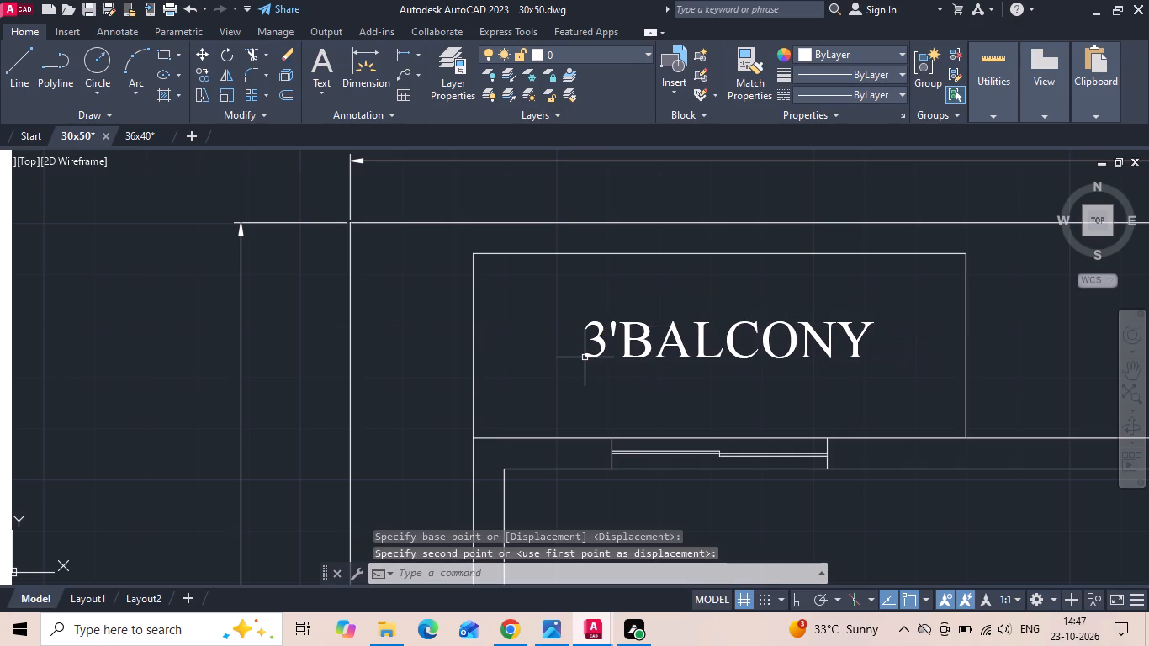
Save the drawing with the upper balcony label in place.
{"action": "key", "text": "ctrl+s"}
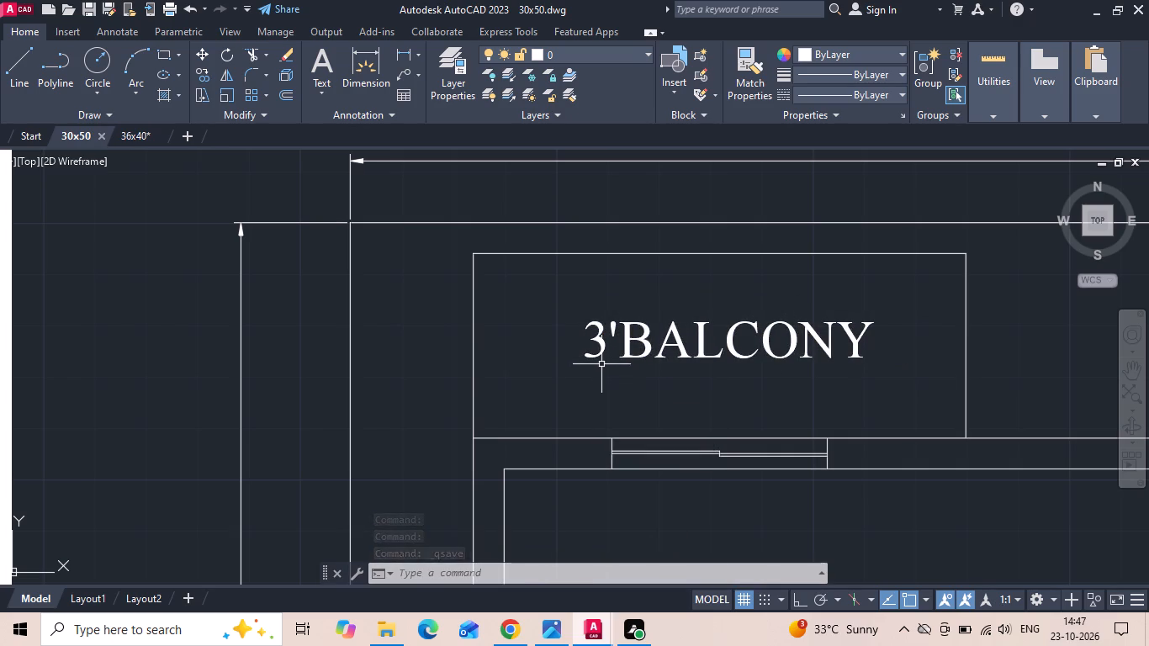
{"action": "key", "text": "ctrl+s"}
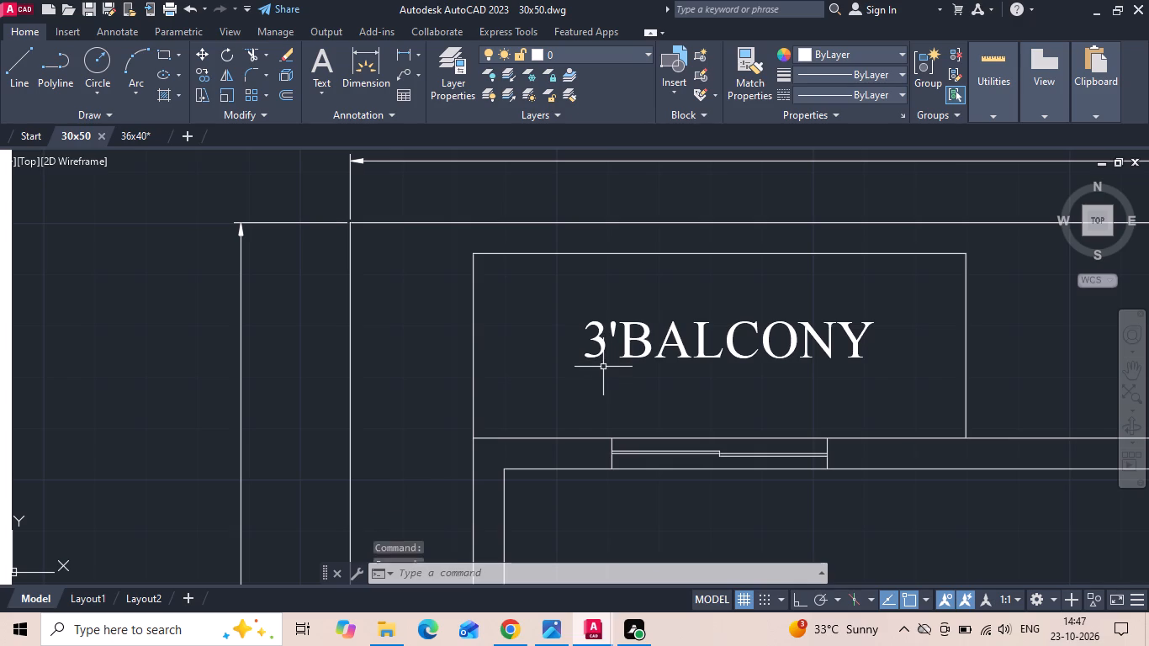
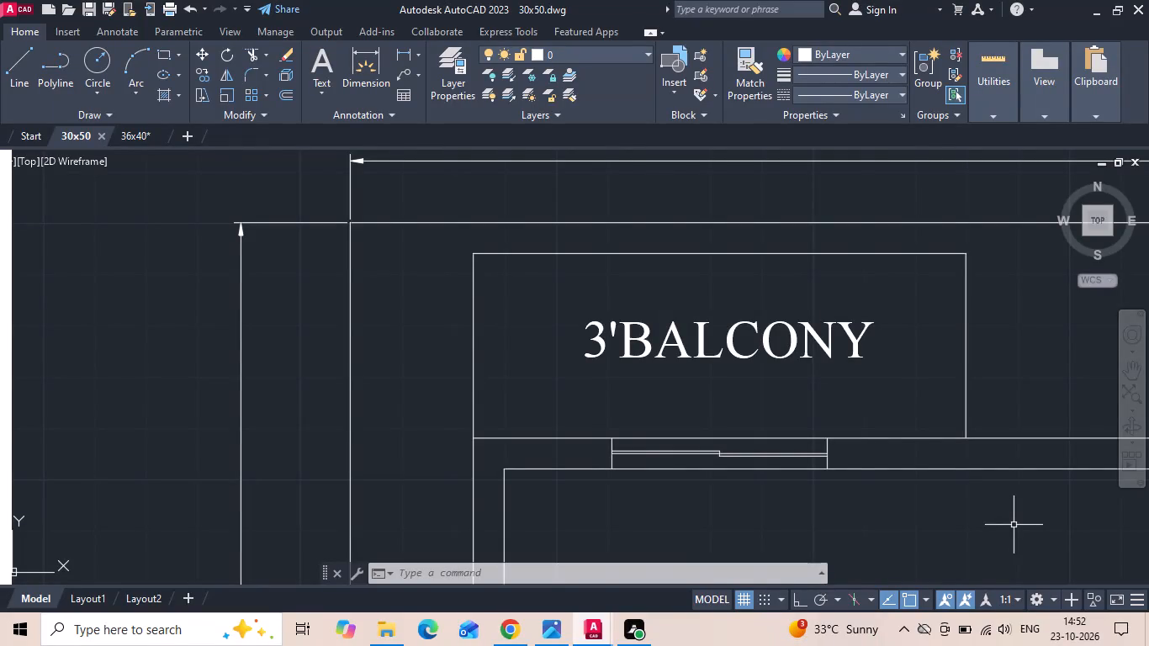
Copy the first-floor 3'BALCONY label into the open strip beside the upper balcony, between the bedroom wall and the plot boundary.
{"action": "scroll", "coordinate": [712, 415], "scroll_direction": "down", "scroll_amount": 4}
{"action": "scroll", "coordinate": [541, 294], "scroll_direction": "down", "scroll_amount": 1}
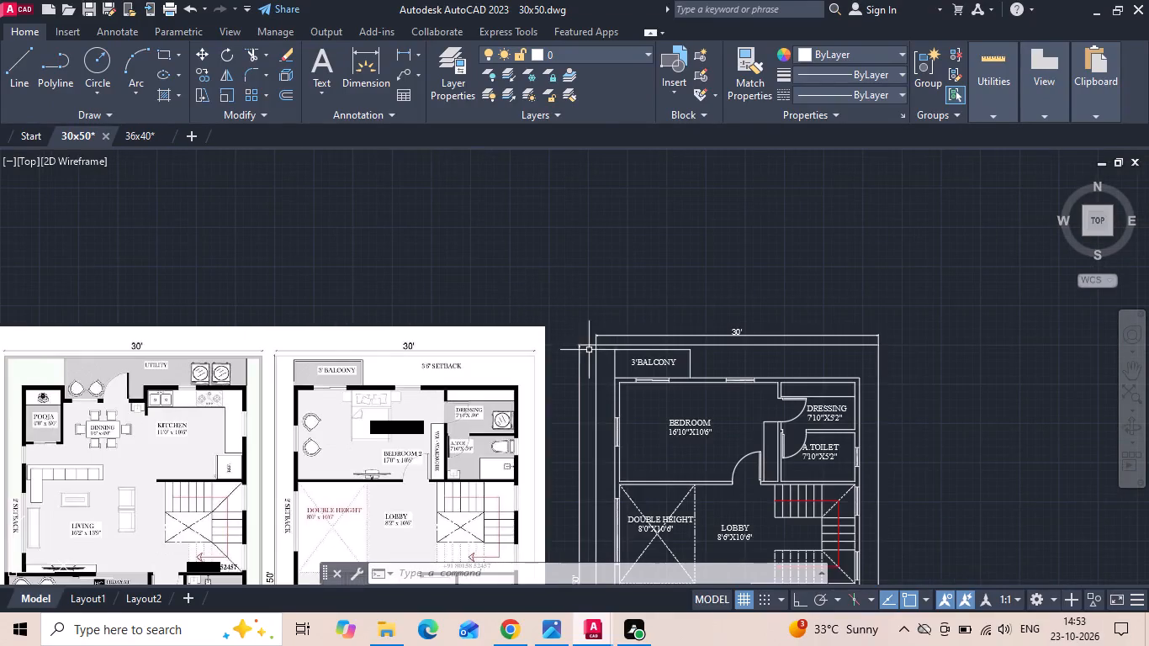
{"action": "scroll", "coordinate": [629, 375], "scroll_direction": "up", "scroll_amount": 1}
{"action": "left_click", "coordinate": [640, 357]}
{"action": "right_click", "coordinate": [641, 357]}
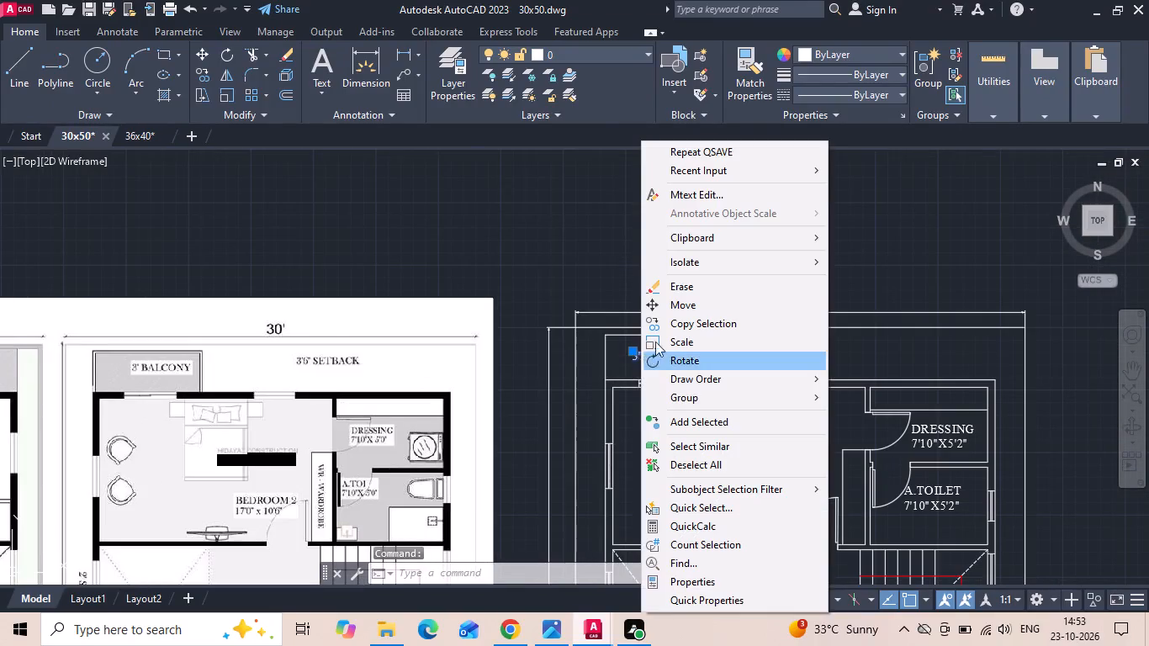
{"action": "left_click", "coordinate": [662, 328]}
{"action": "left_click_drag", "start_coordinate": [689, 355], "coordinate": [827, 357]}
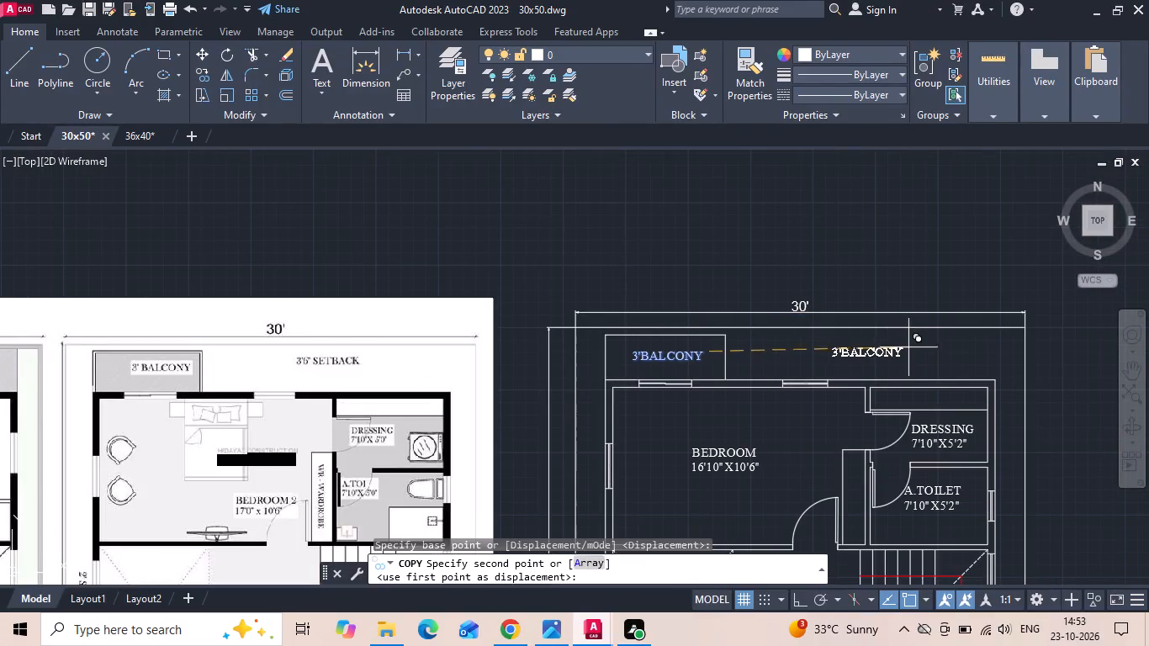
{"action": "left_click", "coordinate": [898, 351]}
{"action": "key", "text": "Escape"}
Change the copied label in the first floor's upper strip to 3'6"SETBACK.
{"action": "scroll", "coordinate": [888, 368], "scroll_direction": "up", "scroll_amount": 2}
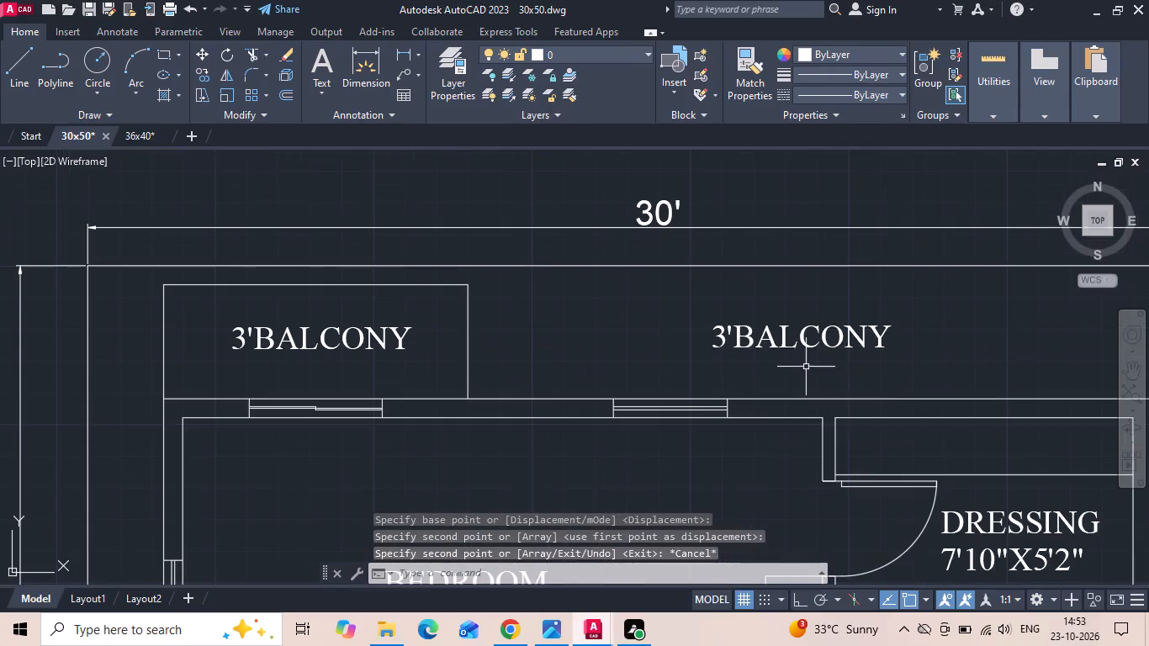
{"action": "double_click", "coordinate": [722, 336]}
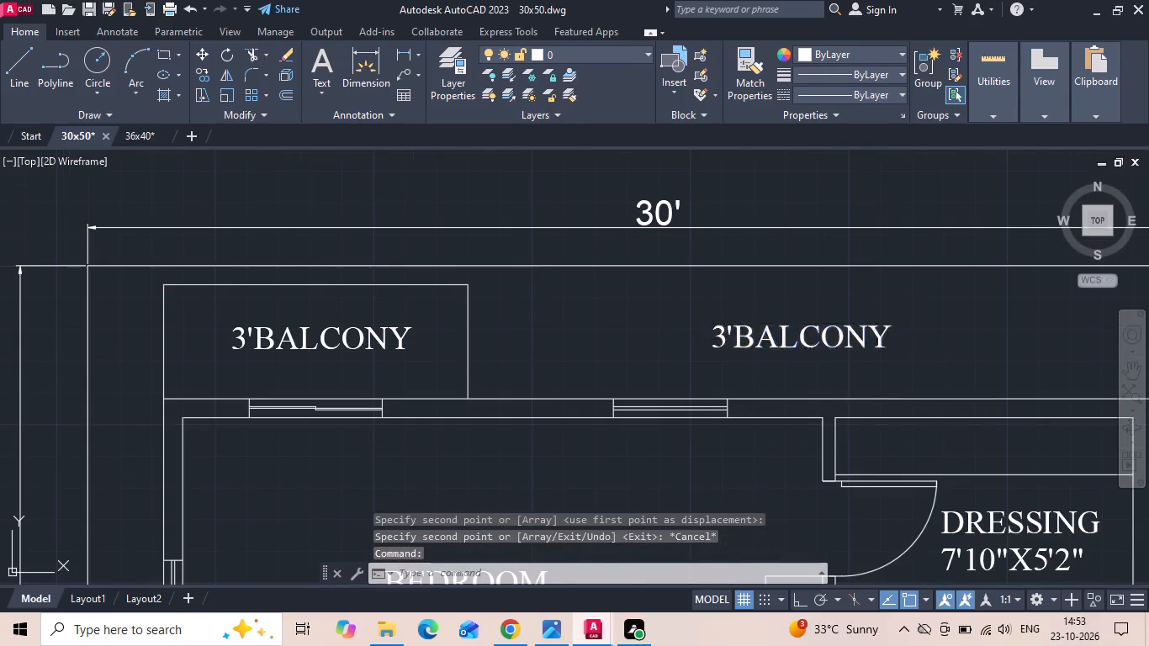
{"action": "scroll", "coordinate": [729, 341], "scroll_direction": "up", "scroll_amount": 1}
{"action": "left_click", "coordinate": [736, 337]}
{"action": "key", "text": "6"}
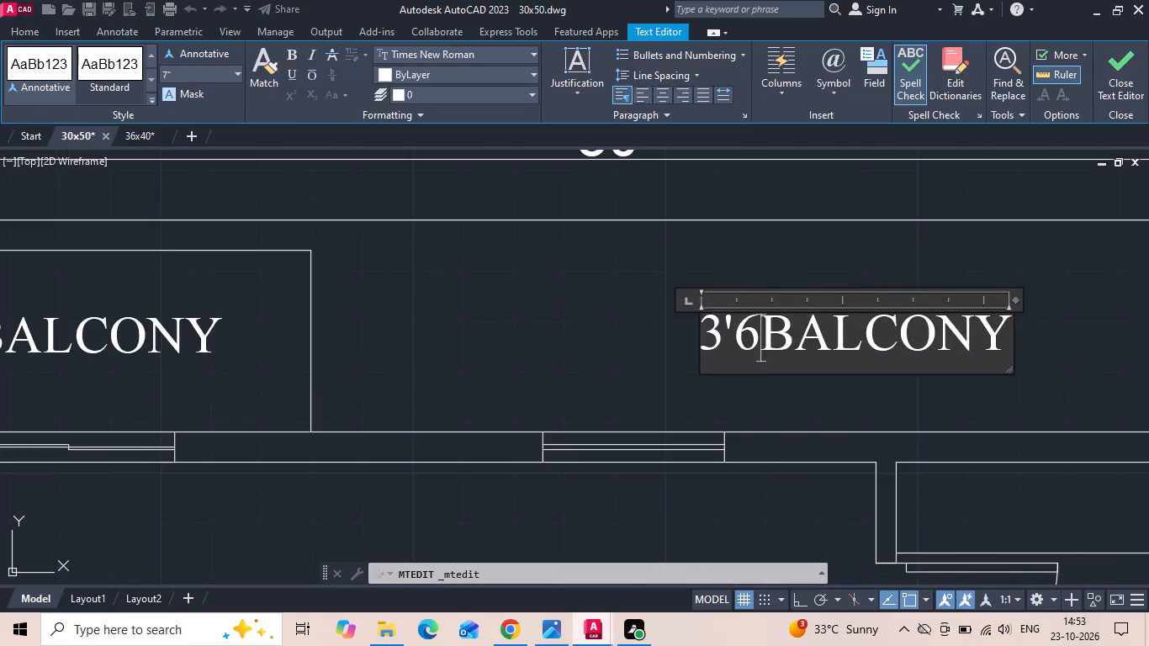
{"action": "key", "text": "shift+quotedbl"}
{"action": "left_click", "coordinate": [1017, 348]}
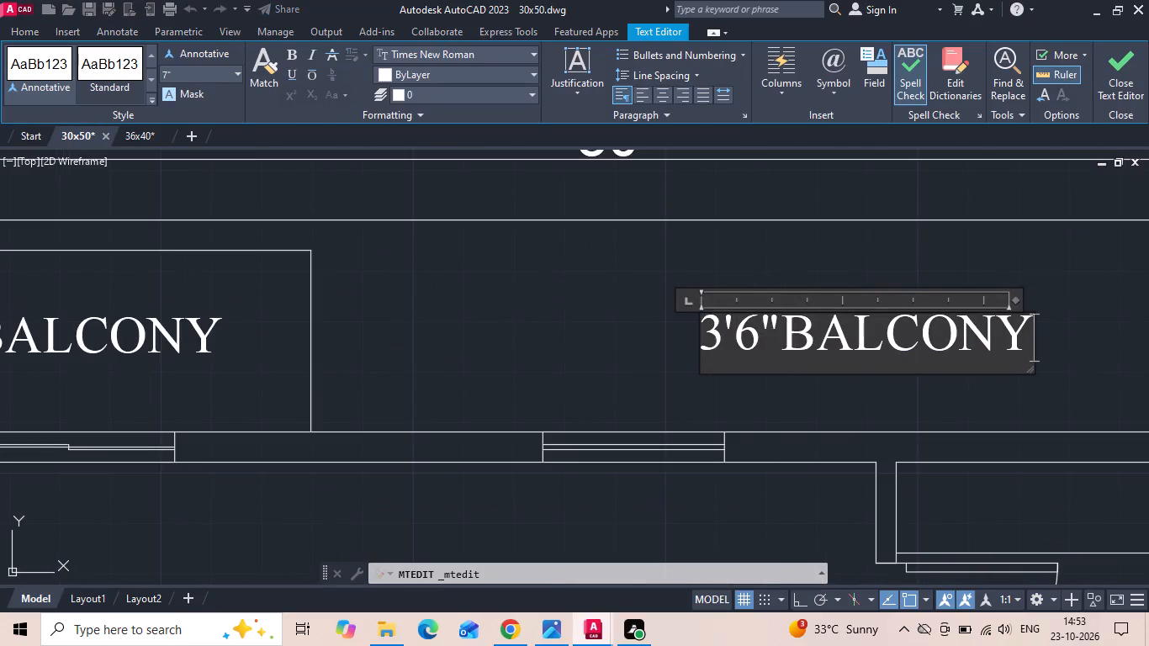
{"action": "key", "text": "BackSpace"}
{"action": "key", "text": "BackSpace"}
{"action": "key", "text": "BackSpace"}
{"action": "key", "text": "BackSpace"}
{"action": "key", "text": "BackSpace"}
{"action": "key", "text": "BackSpace"}
{"action": "key", "text": "BackSpace"}
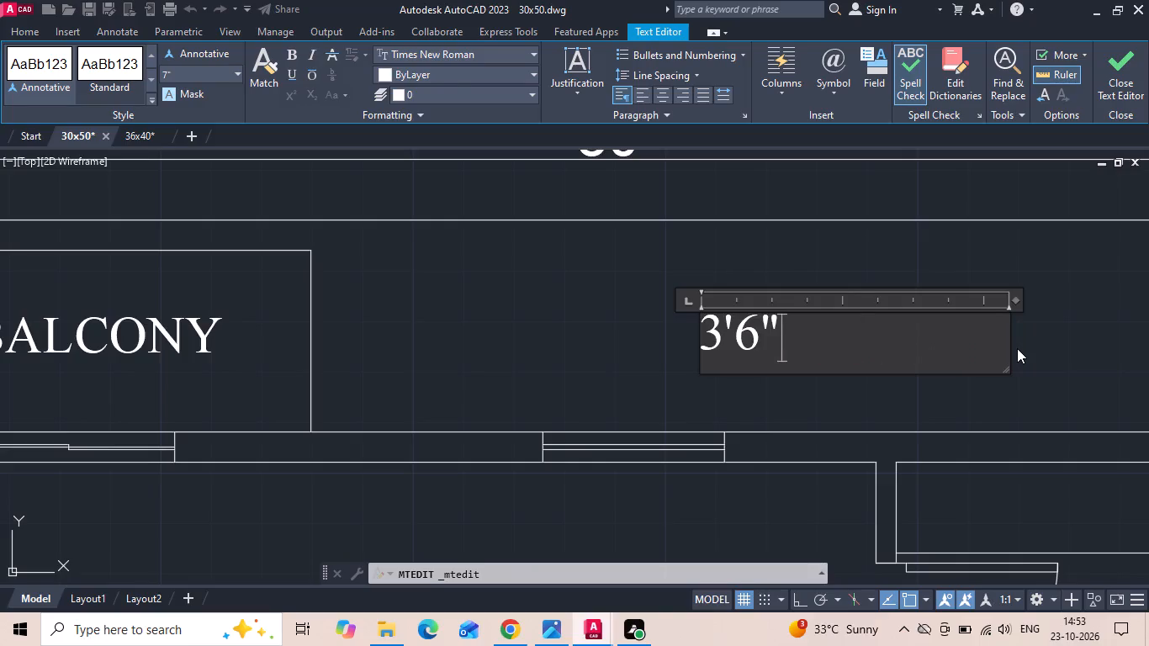
{"action": "type", "text": "SETBACK"}
{"action": "scroll", "coordinate": [1014, 347], "scroll_direction": "down", "scroll_amount": 1}
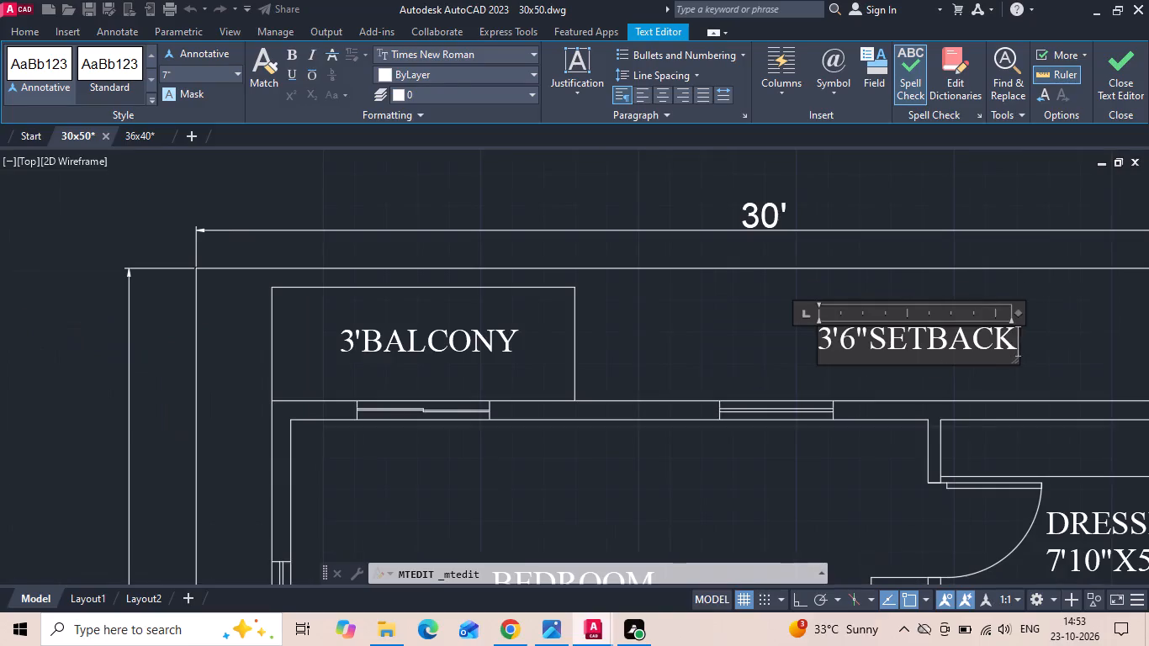
{"action": "left_click", "coordinate": [633, 335]}
Copy the 3'6"SETBACK label to the ground-floor plan, into the strip above the kitchen wall.
{"action": "scroll", "coordinate": [718, 293], "scroll_direction": "down", "scroll_amount": 2}
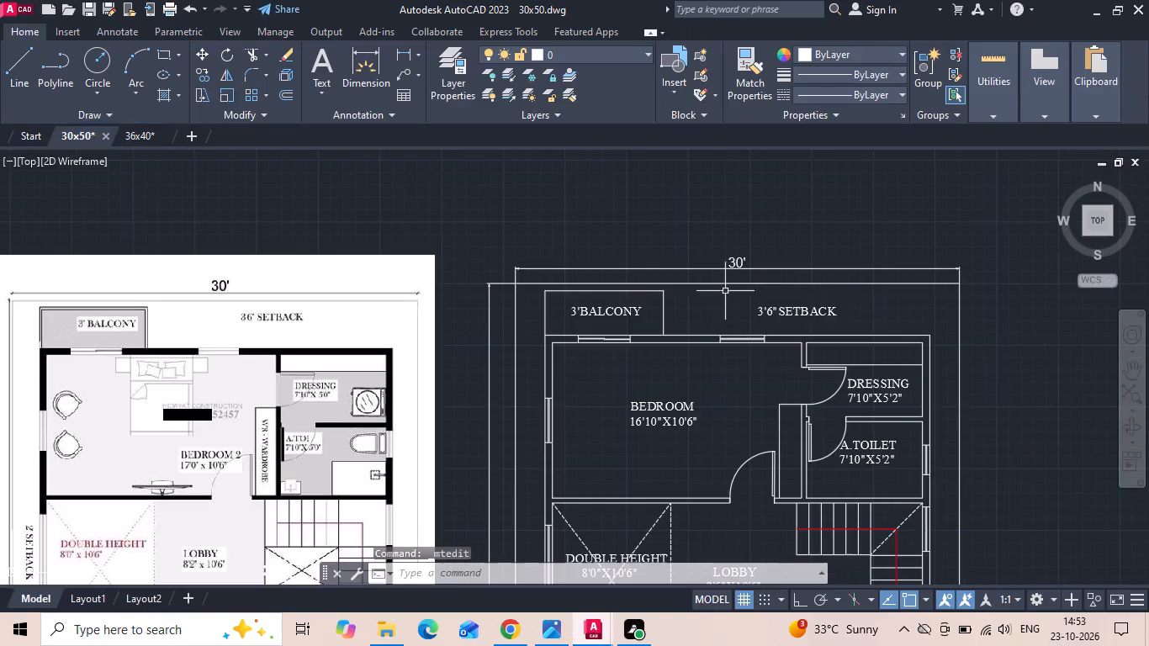
{"action": "left_click", "coordinate": [790, 307]}
{"action": "right_click", "coordinate": [790, 307]}
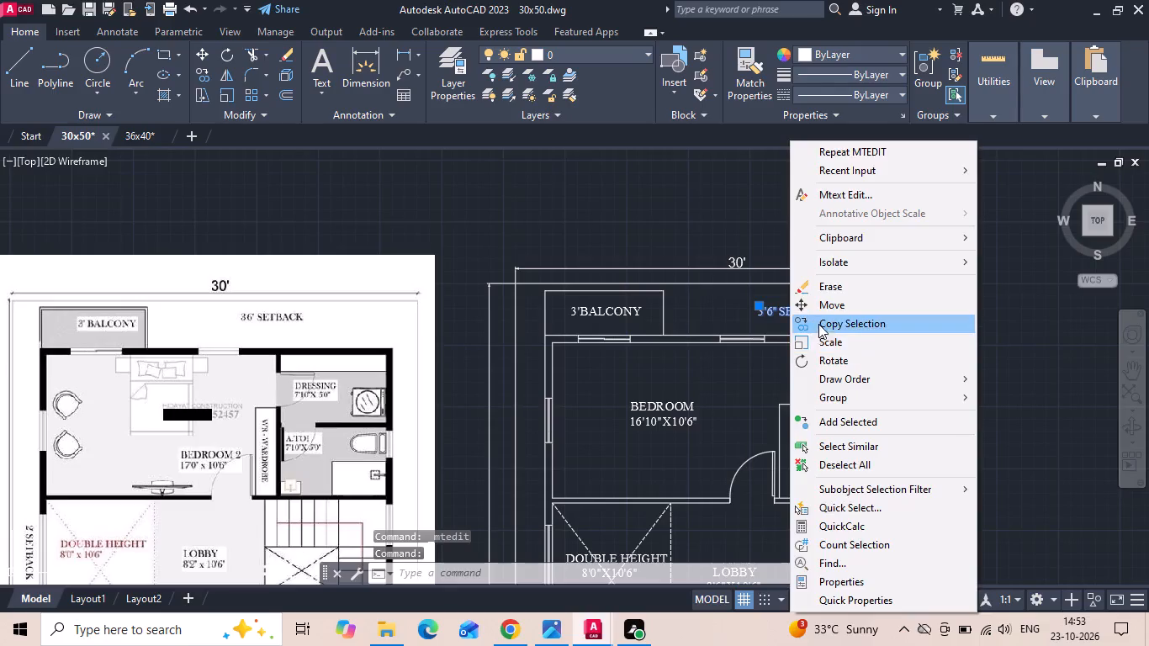
{"action": "left_click", "coordinate": [818, 324]}
{"action": "scroll", "coordinate": [924, 314], "scroll_direction": "up", "scroll_amount": 1}
{"action": "left_click", "coordinate": [930, 344]}
{"action": "scroll", "coordinate": [966, 331], "scroll_direction": "down", "scroll_amount": 3}
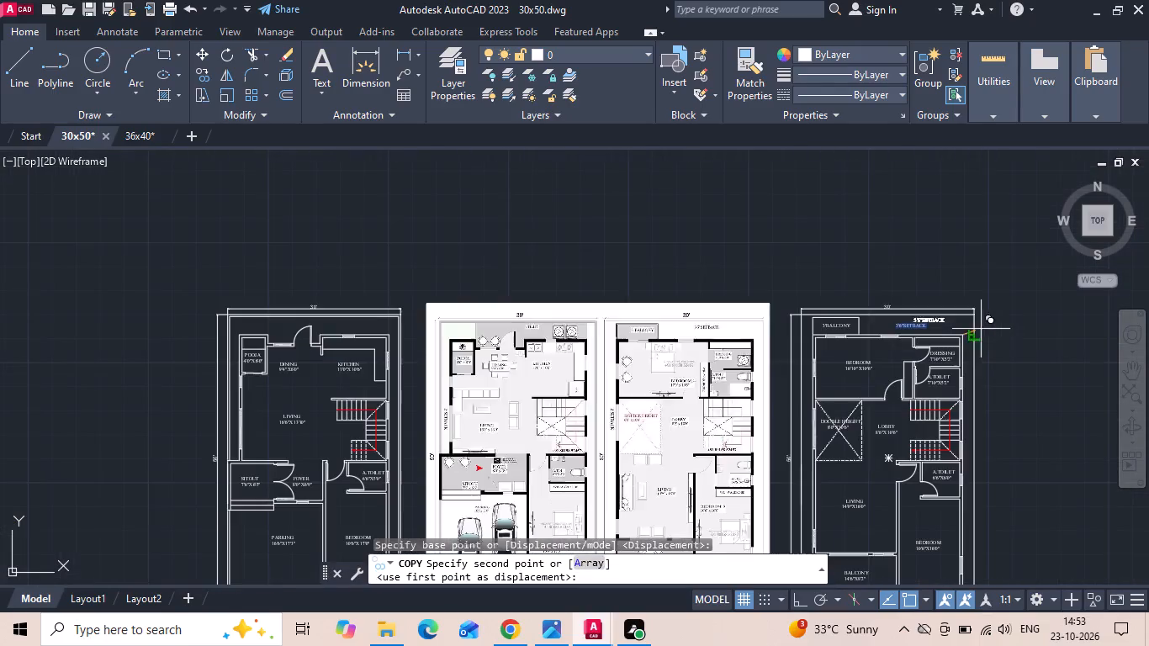
{"action": "scroll", "coordinate": [365, 333], "scroll_direction": "up", "scroll_amount": 3}
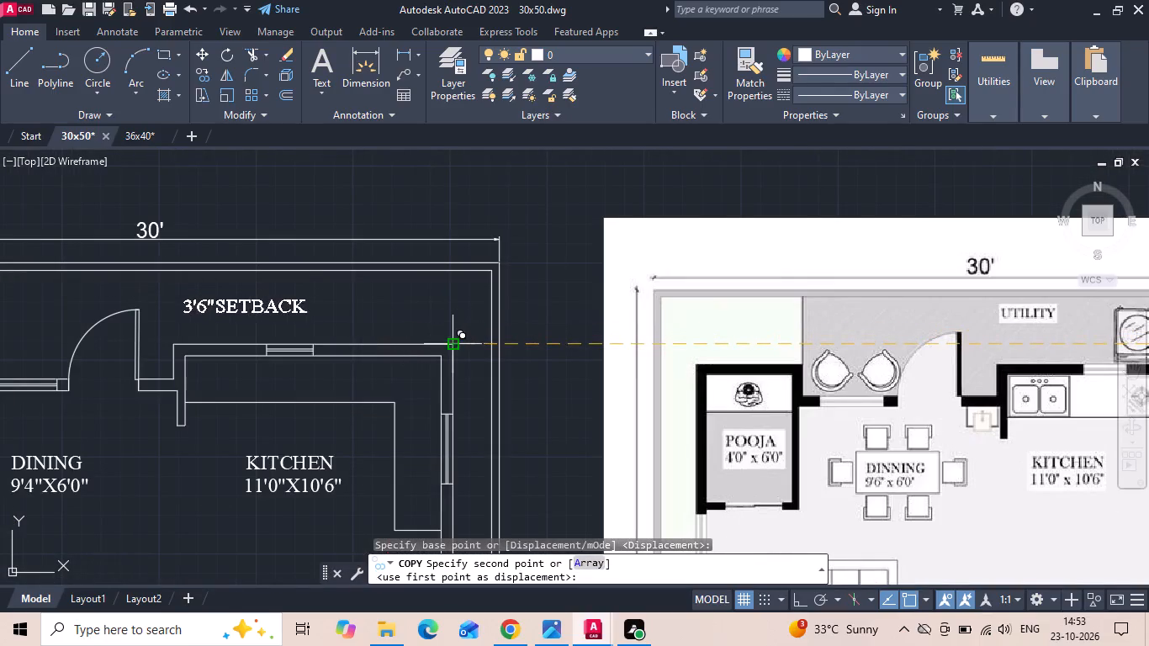
{"action": "left_click", "coordinate": [456, 342]}
{"action": "scroll", "coordinate": [524, 340], "scroll_direction": "down", "scroll_amount": 1}
{"action": "middle_click_drag", "start_coordinate": [350, 314], "coordinate": [528, 311]}
{"action": "key", "text": "Escape"}
{"action": "scroll", "coordinate": [518, 322], "scroll_direction": "up", "scroll_amount": 2}
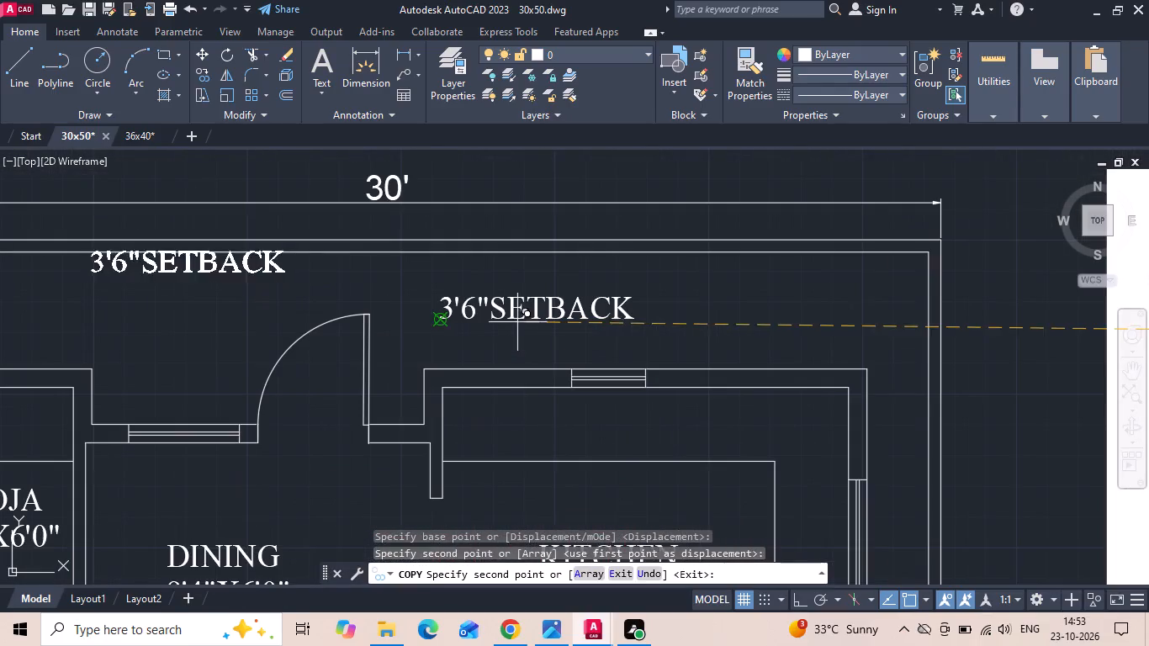
{"action": "key", "text": "Escape"}
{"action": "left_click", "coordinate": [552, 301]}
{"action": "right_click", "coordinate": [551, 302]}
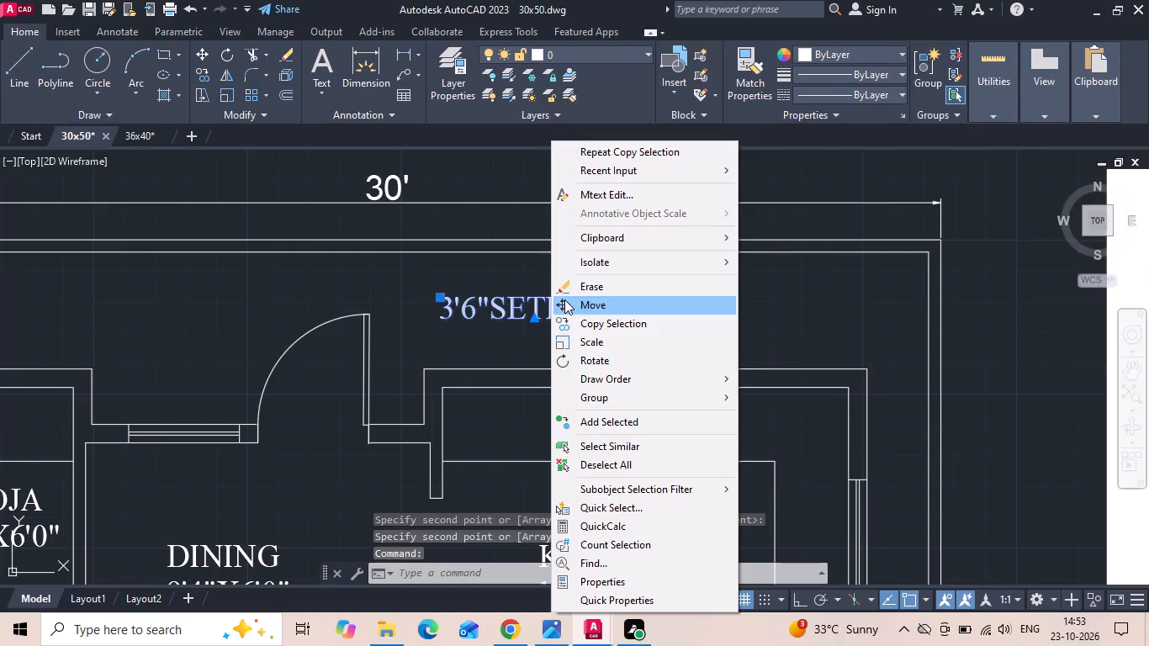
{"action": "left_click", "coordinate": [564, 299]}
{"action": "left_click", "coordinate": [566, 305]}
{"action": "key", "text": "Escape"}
Copy the ground-floor 3'6"SETBACK label down beside the staircase, over the plot's side boundary.
{"action": "left_click", "coordinate": [564, 304]}
{"action": "right_click", "coordinate": [564, 304]}
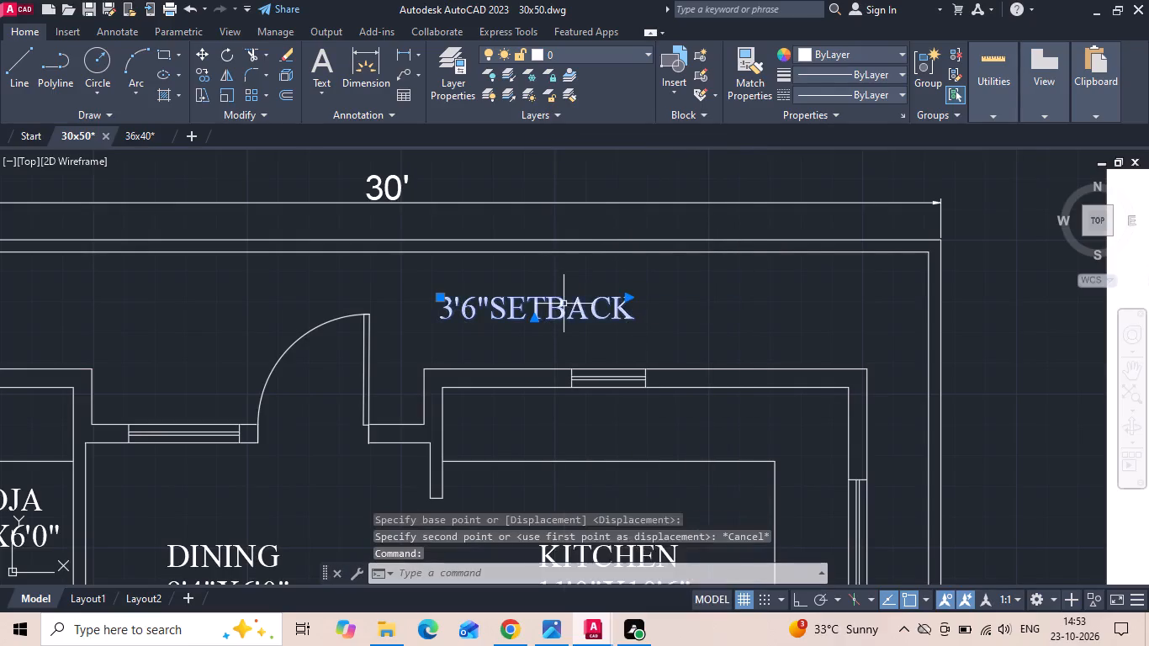
{"action": "left_click", "coordinate": [593, 320]}
{"action": "left_click", "coordinate": [575, 315]}
{"action": "scroll", "coordinate": [583, 237], "scroll_direction": "down", "scroll_amount": 2}
{"action": "middle_click_drag", "start_coordinate": [668, 341], "coordinate": [665, 318]}
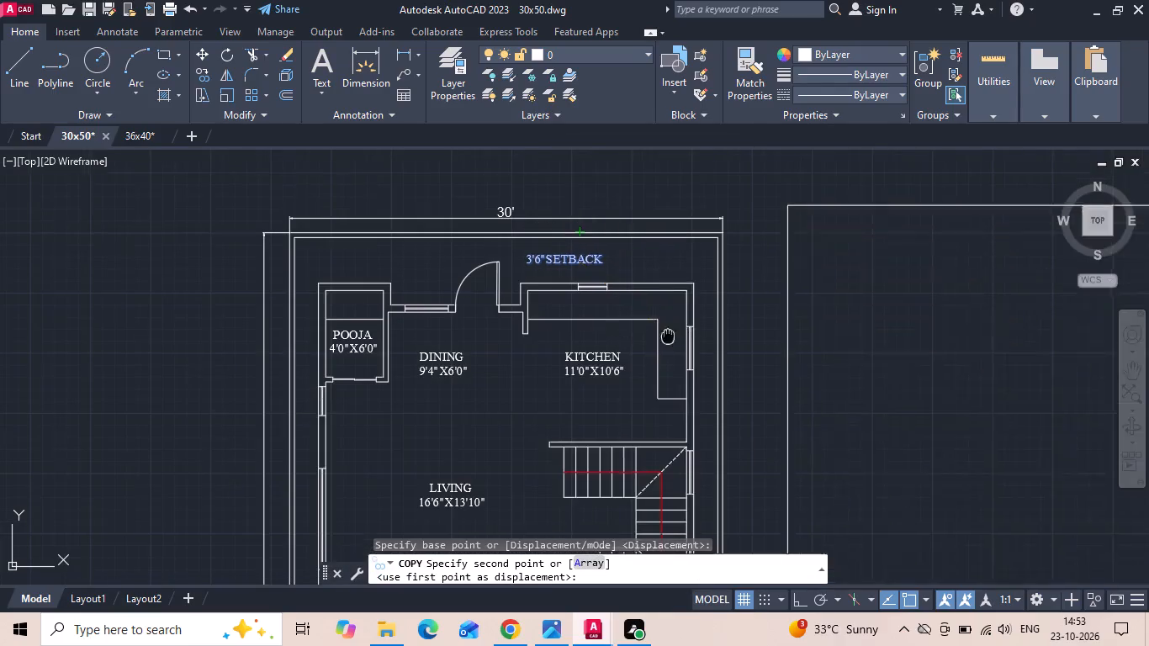
{"action": "middle_click_drag", "start_coordinate": [665, 318], "coordinate": [658, 236]}
{"action": "scroll", "coordinate": [736, 402], "scroll_direction": "up", "scroll_amount": 1}
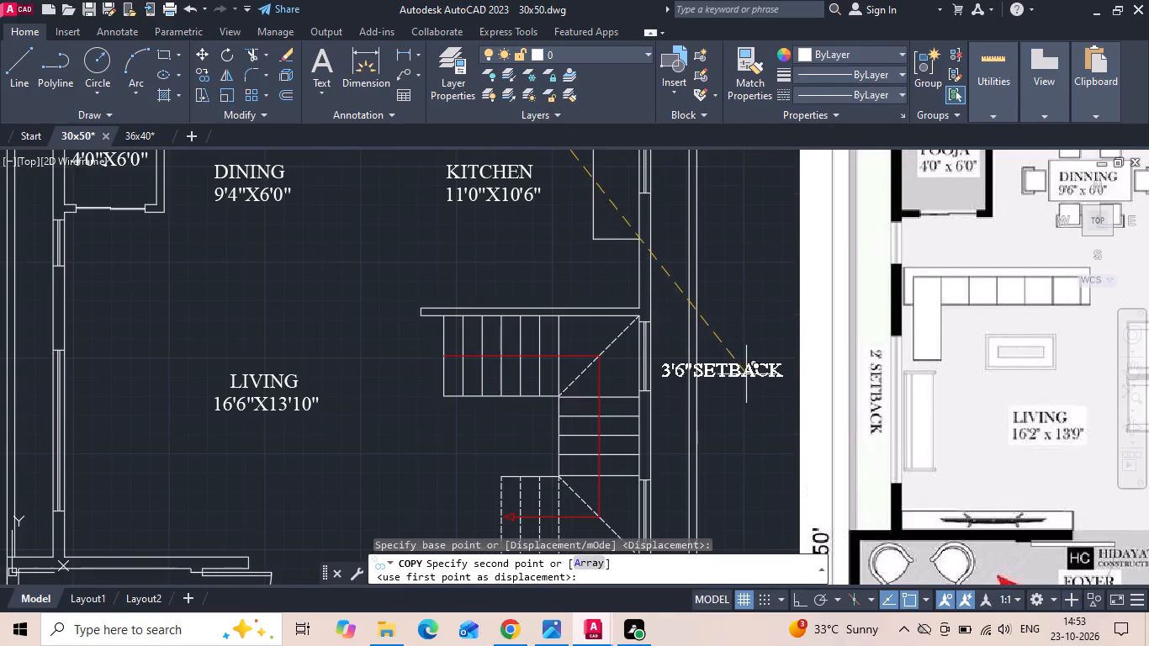
{"action": "left_click", "coordinate": [746, 374]}
{"action": "key", "text": "Escape"}
{"action": "left_click", "coordinate": [746, 374]}
{"action": "key", "text": "Escape"}
Rotate the copied setback label beside the staircase by 90 degrees with ortho on, so it reads vertically.
{"action": "left_click_drag", "start_coordinate": [728, 340], "coordinate": [730, 373]}
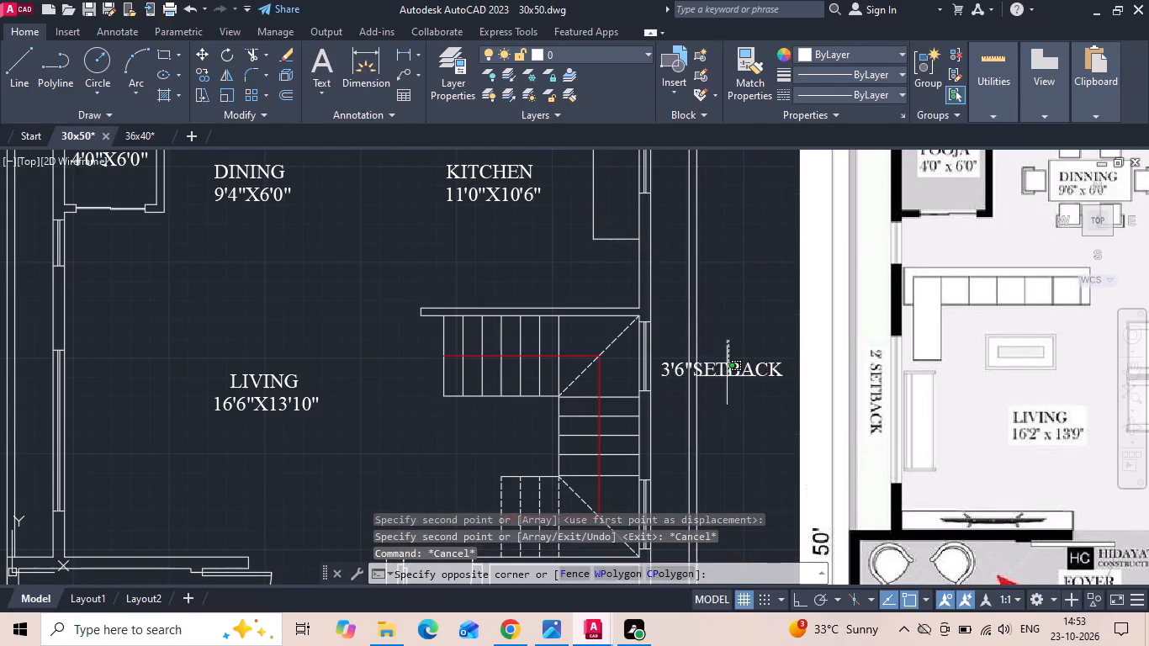
{"action": "left_click", "coordinate": [726, 376]}
{"action": "right_click", "coordinate": [726, 376]}
{"action": "double_click", "coordinate": [739, 359]}
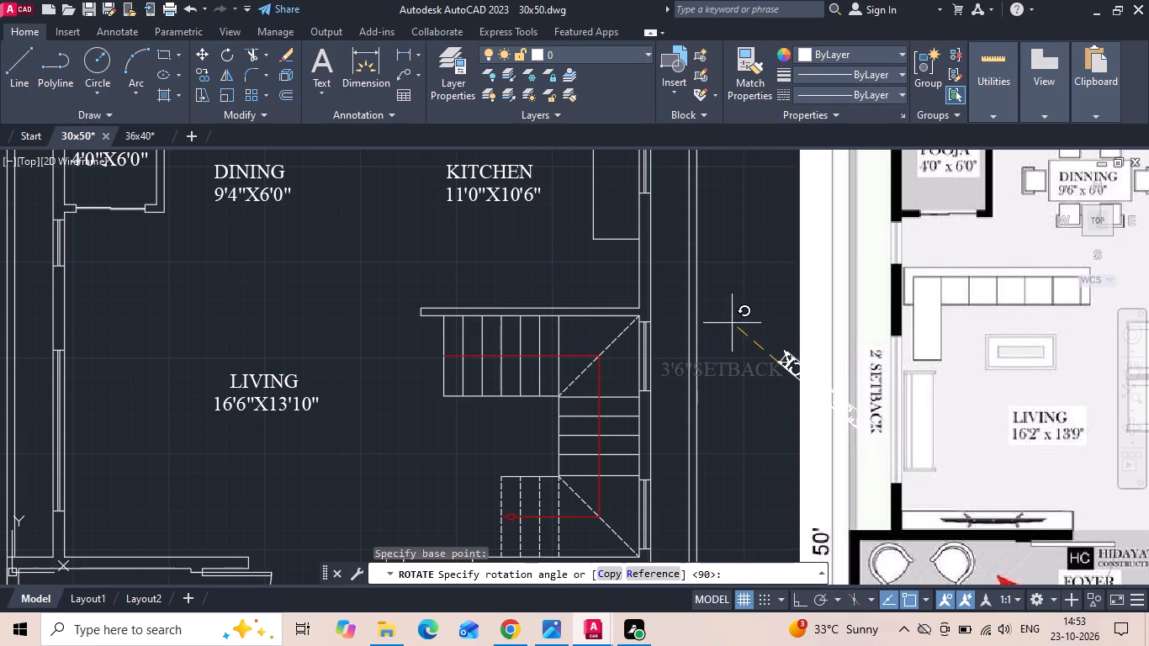
{"action": "key", "text": "F8"}
{"action": "left_click", "coordinate": [781, 259]}
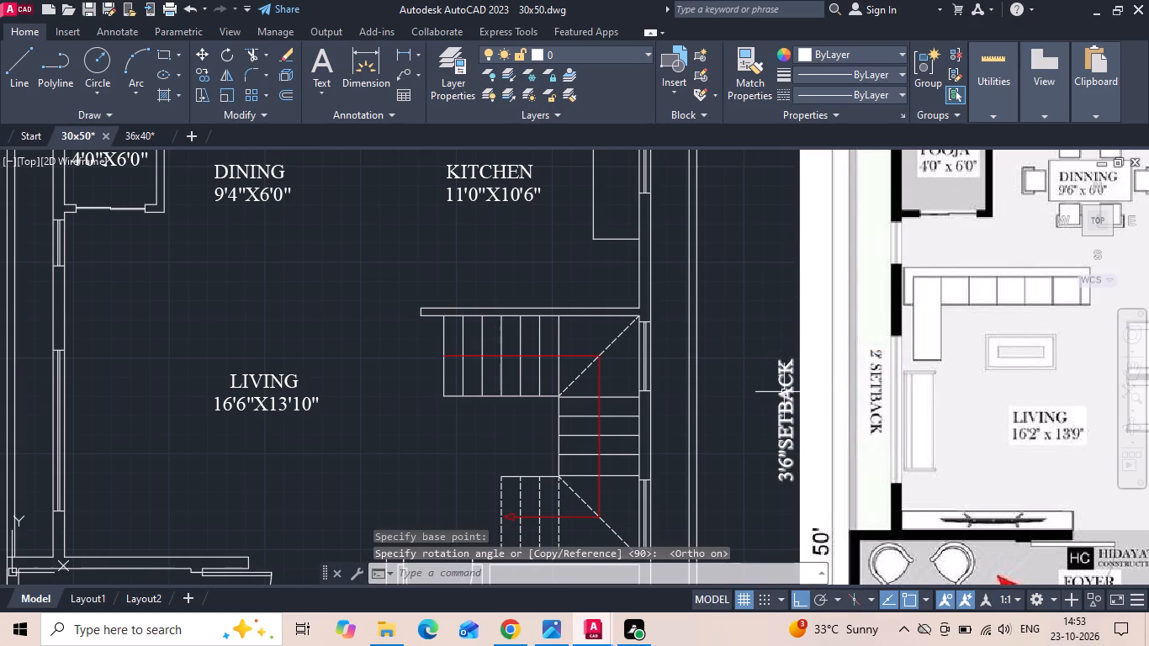
Move the vertical setback label about 4'-11" left into the strip between the staircase wall and the boundary.
{"action": "left_click", "coordinate": [784, 392]}
{"action": "right_click", "coordinate": [784, 393]}
{"action": "left_click", "coordinate": [824, 305]}
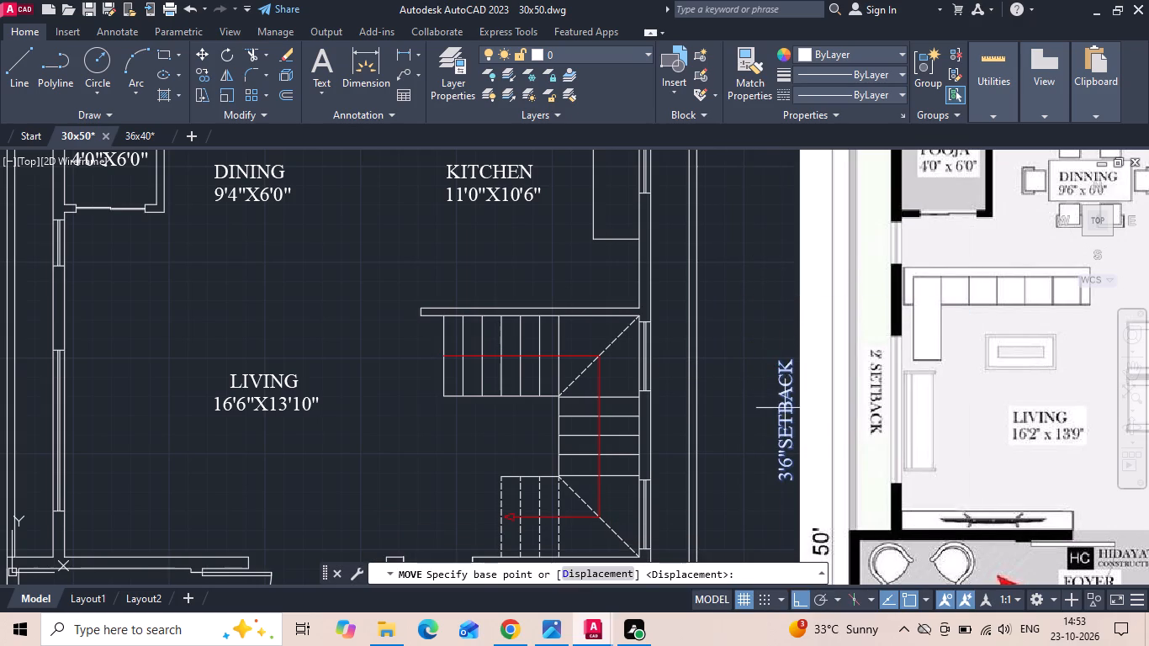
{"action": "left_click", "coordinate": [785, 408]}
{"action": "scroll", "coordinate": [643, 411], "scroll_direction": "up", "scroll_amount": 2}
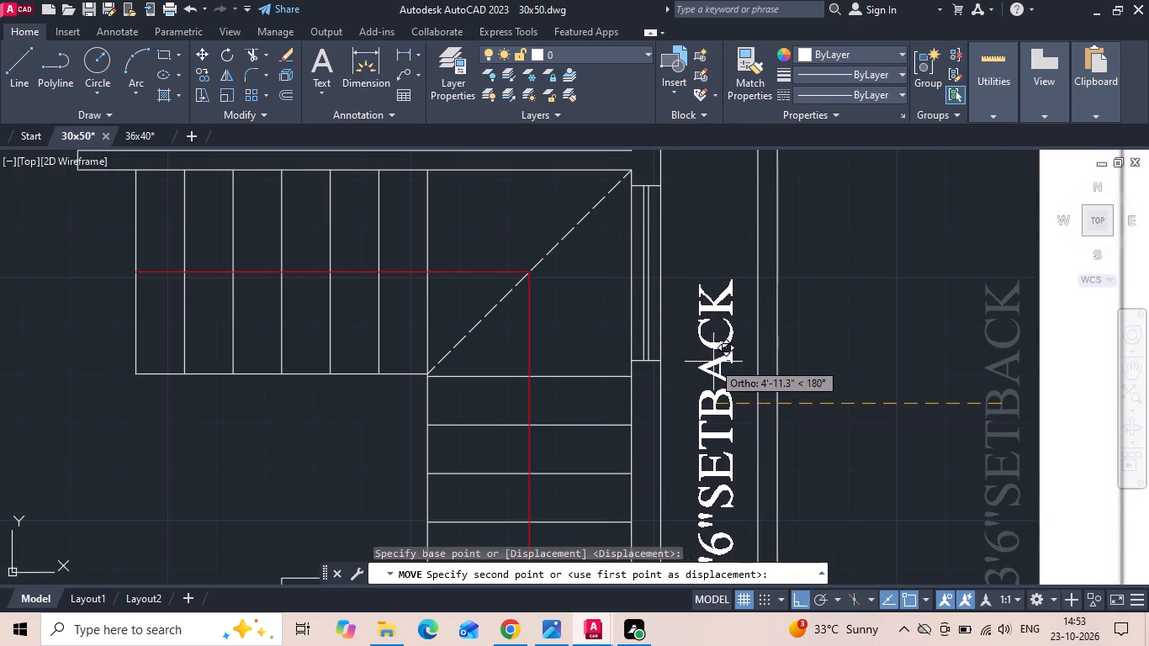
{"action": "left_click", "coordinate": [714, 361]}
{"action": "key", "text": "Escape"}
{"action": "double_click", "coordinate": [726, 303]}
{"action": "key", "text": "Escape"}
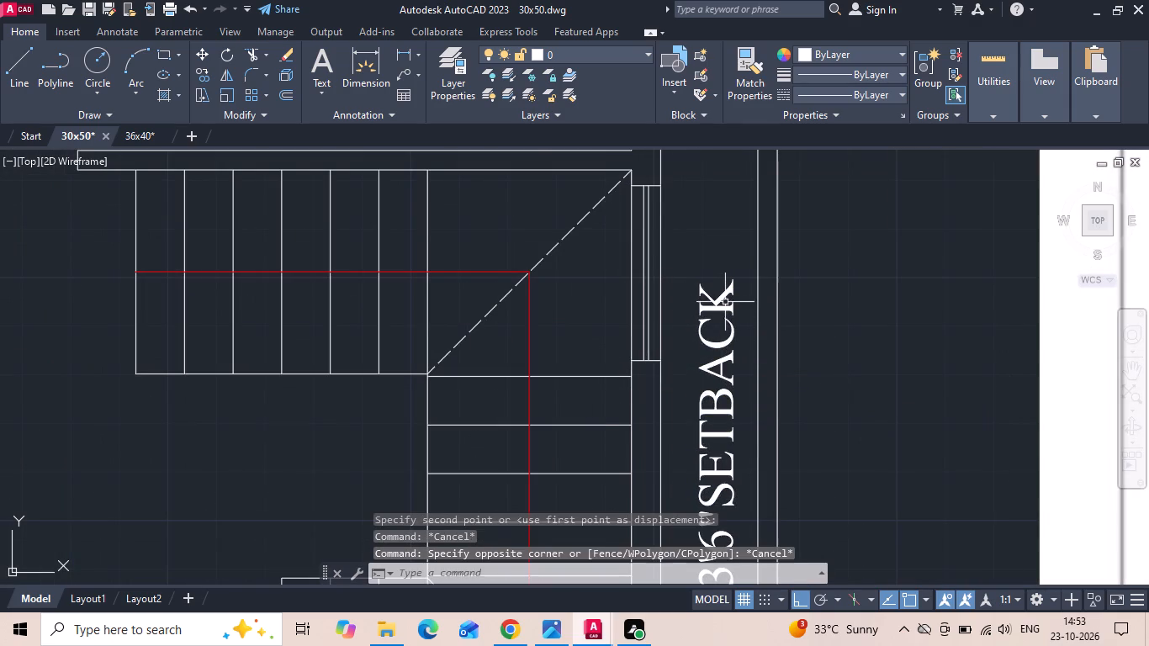
Check the side setback's width beside the staircase with a temporary linear dimension from the outer wall to the boundary.
{"action": "left_click", "coordinate": [403, 49]}
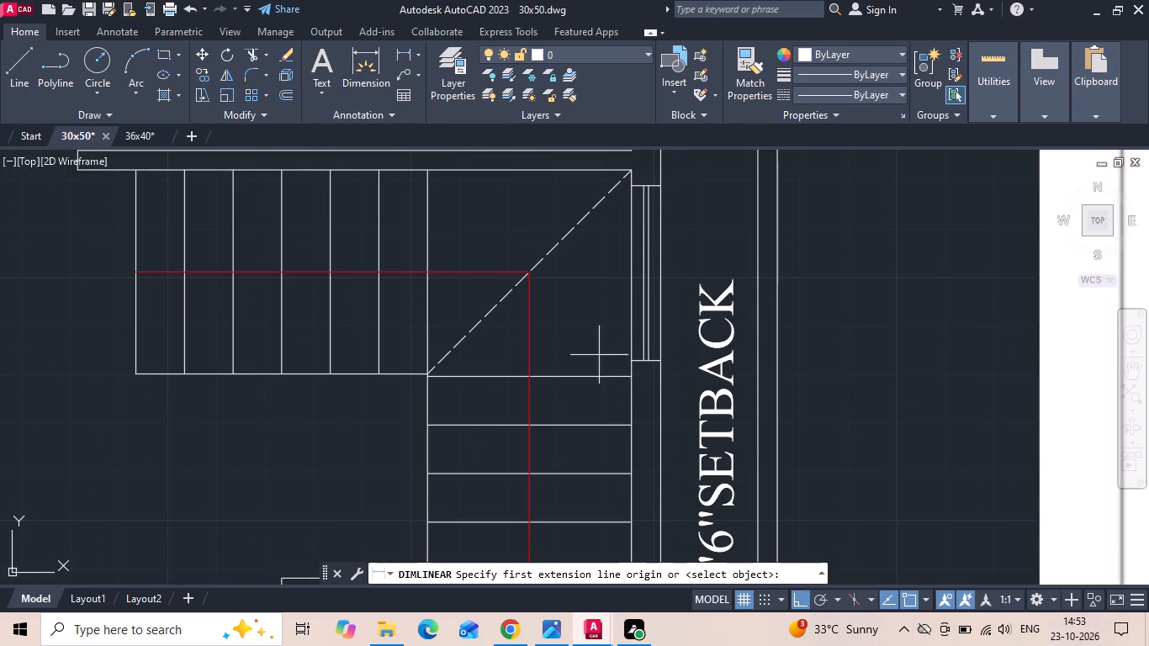
{"action": "left_click", "coordinate": [661, 358]}
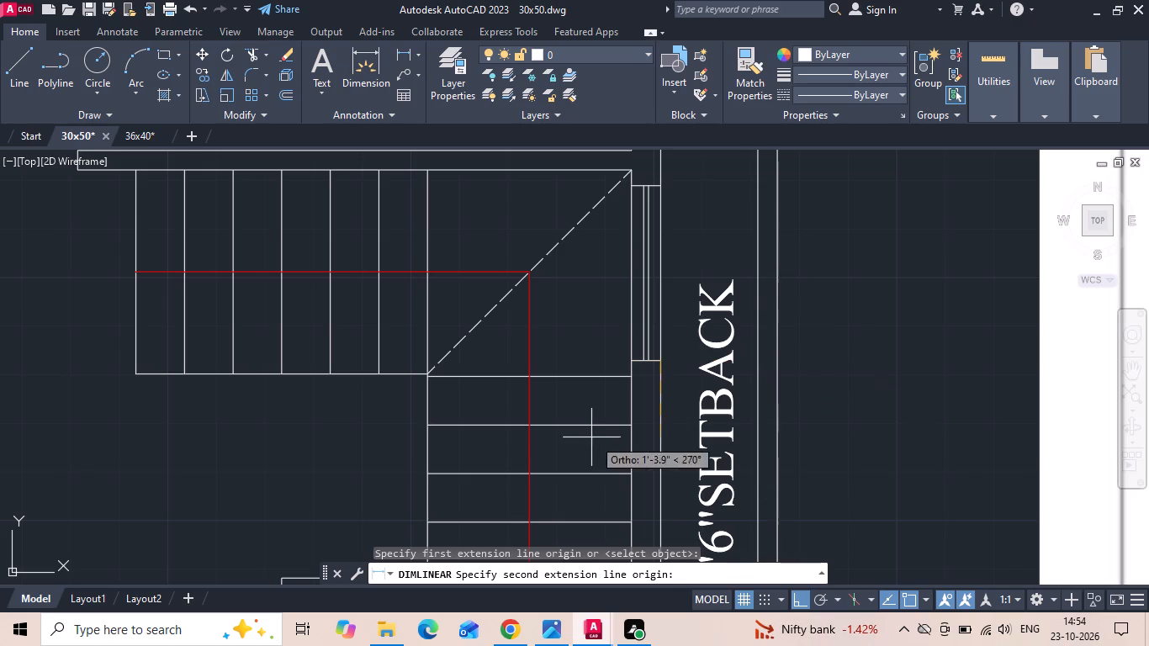
{"action": "left_click", "coordinate": [780, 366]}
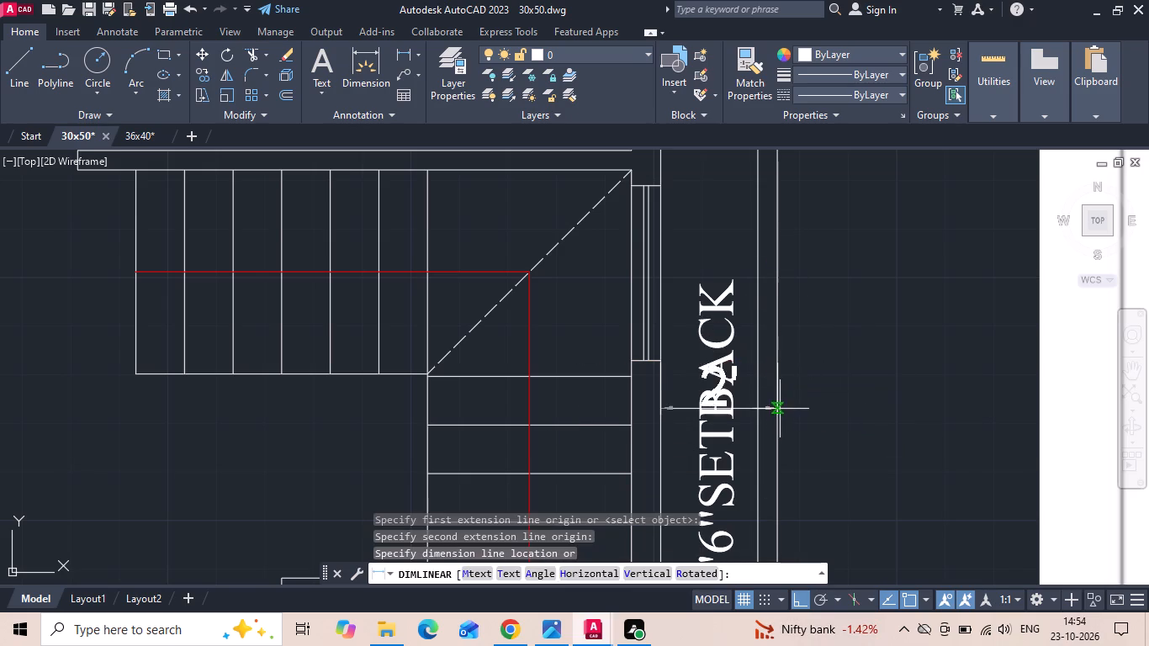
{"action": "key", "text": "Escape"}
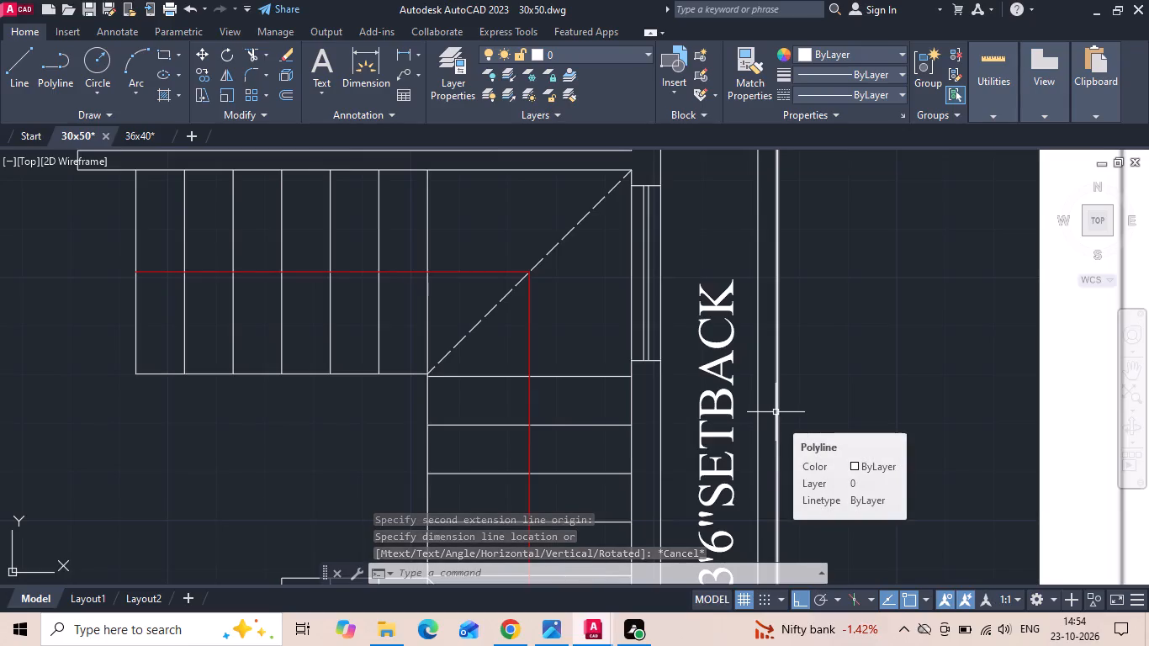
Change the vertical label beside the staircase to 2'0"SETBACK.
{"action": "scroll", "coordinate": [592, 316], "scroll_direction": "down", "scroll_amount": 3}
{"action": "scroll", "coordinate": [602, 396], "scroll_direction": "up", "scroll_amount": 2}
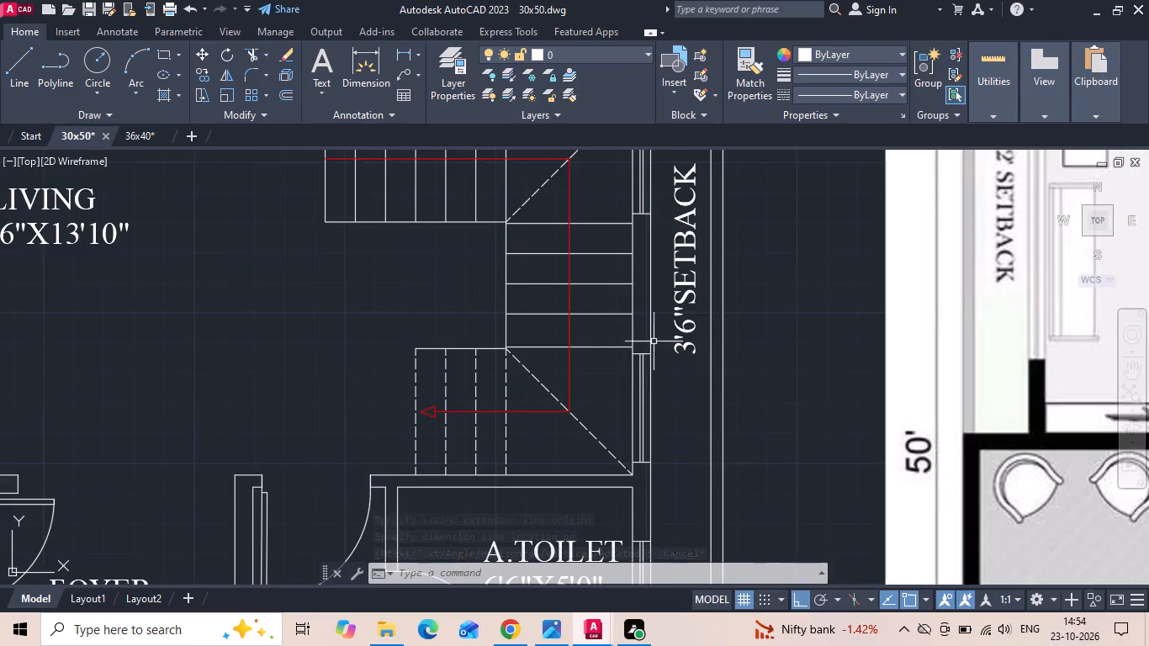
{"action": "double_click", "coordinate": [684, 327]}
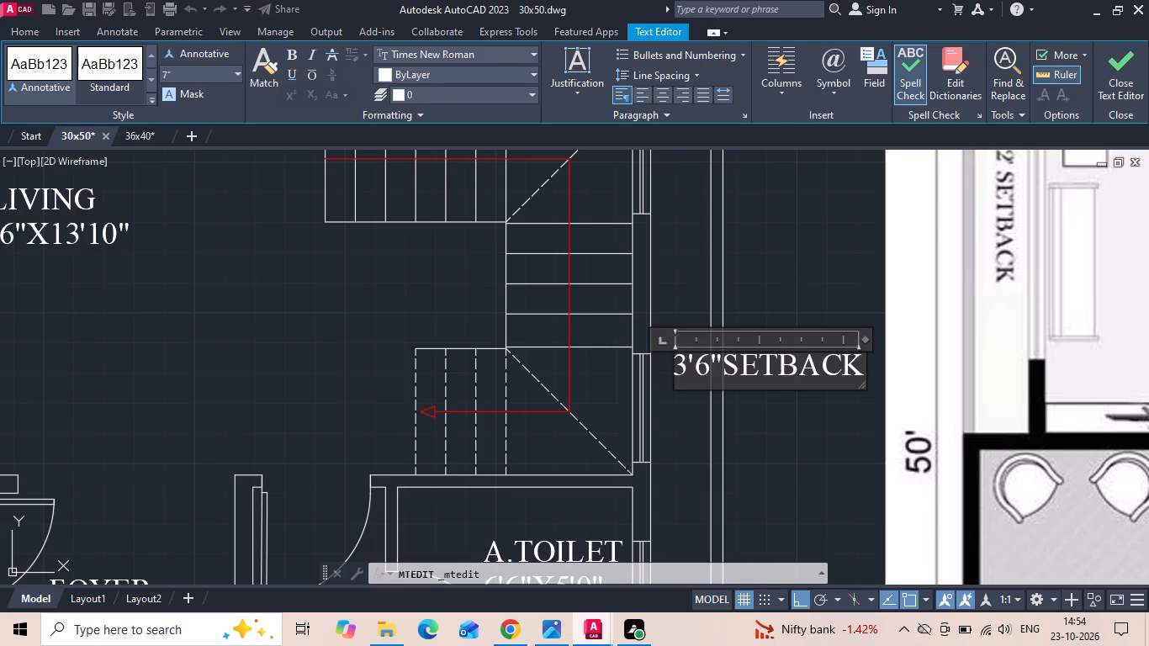
{"action": "left_click", "coordinate": [688, 363]}
{"action": "key", "text": "BackSpace"}
{"action": "key", "text": "2"}
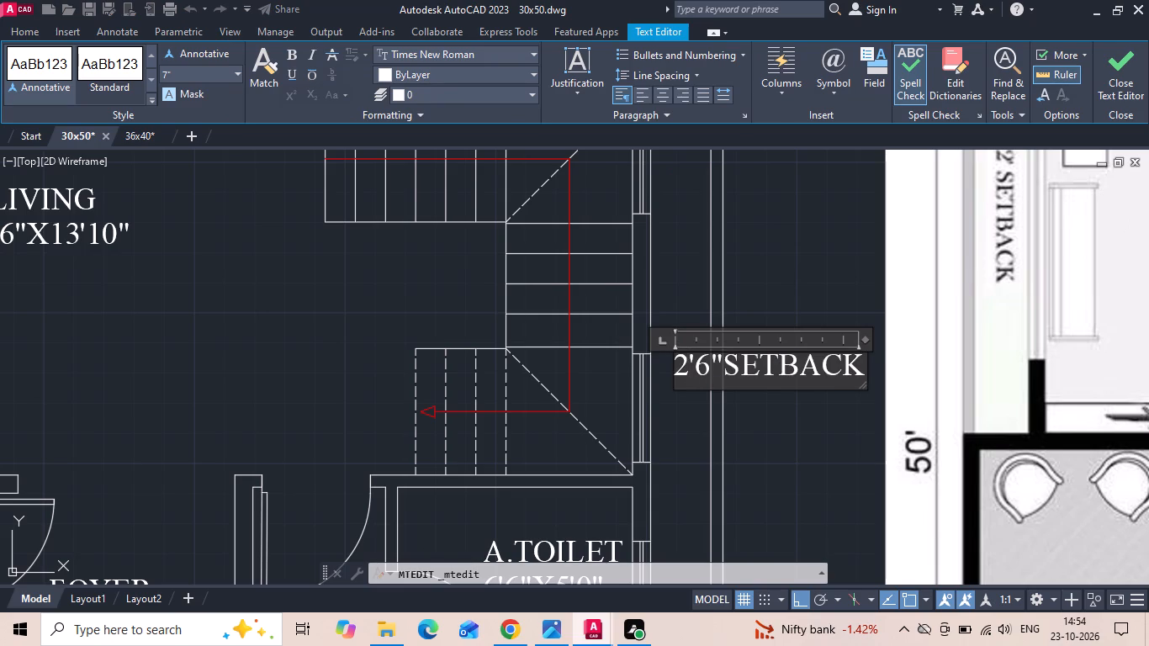
{"action": "left_click", "coordinate": [711, 373]}
{"action": "key", "text": "BackSpace"}
{"action": "key", "text": "0"}
{"action": "left_click", "coordinate": [764, 284]}
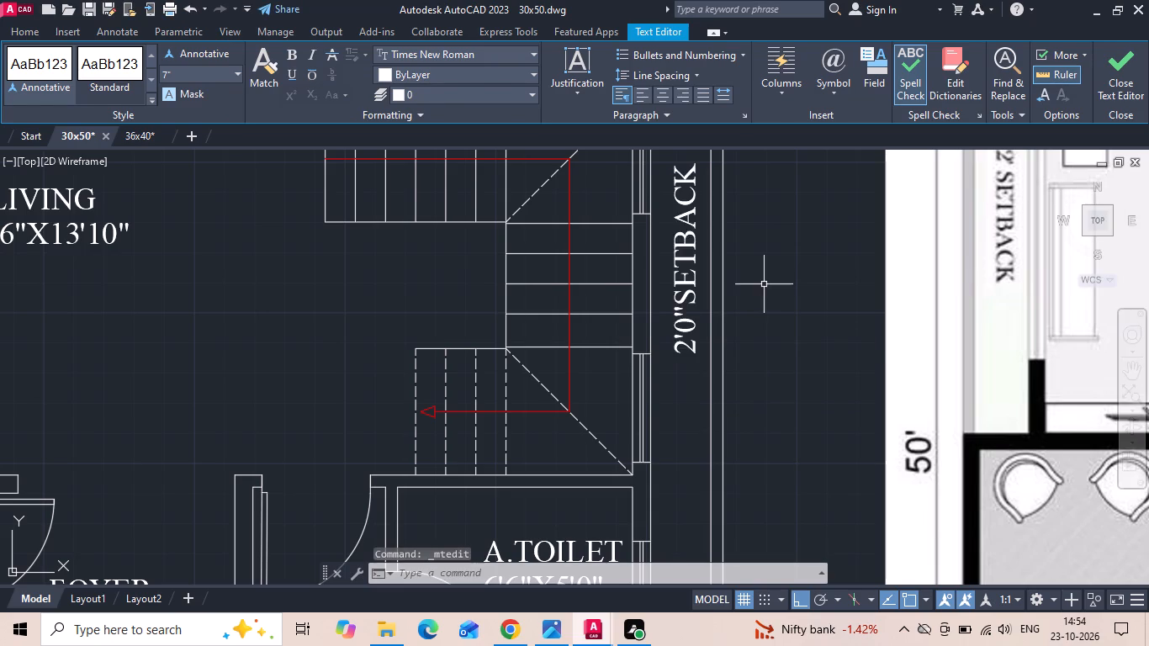
Copy the vertical 2'0"SETBACK label about 27'-10" straight across to the opposite side strip beside the living room.
{"action": "scroll", "coordinate": [743, 367], "scroll_direction": "down", "scroll_amount": 1}
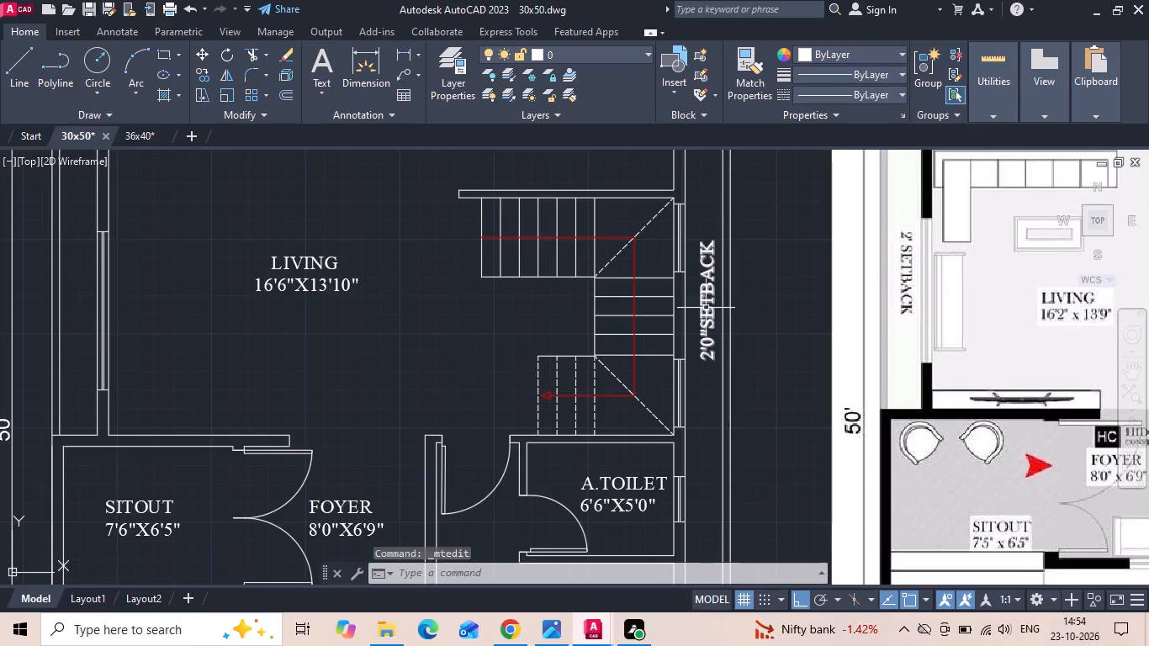
{"action": "left_click", "coordinate": [705, 306]}
{"action": "right_click", "coordinate": [704, 305]}
{"action": "left_click", "coordinate": [719, 325]}
{"action": "scroll", "coordinate": [720, 328], "scroll_direction": "down", "scroll_amount": 1}
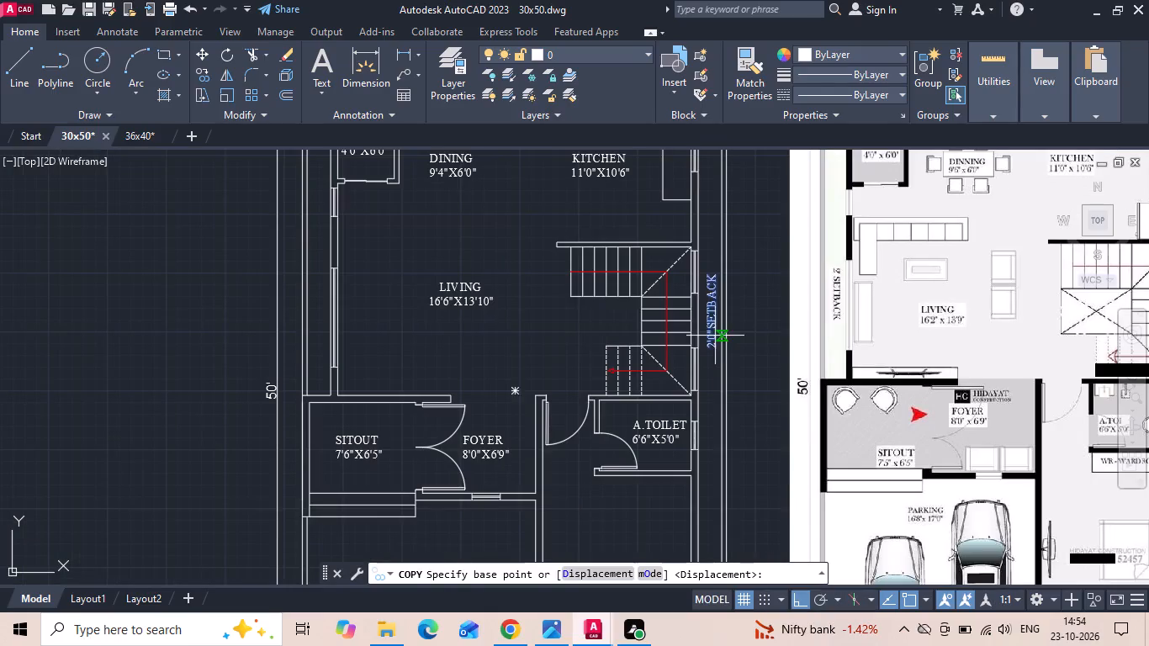
{"action": "left_click", "coordinate": [715, 336]}
{"action": "scroll", "coordinate": [318, 291], "scroll_direction": "up", "scroll_amount": 2}
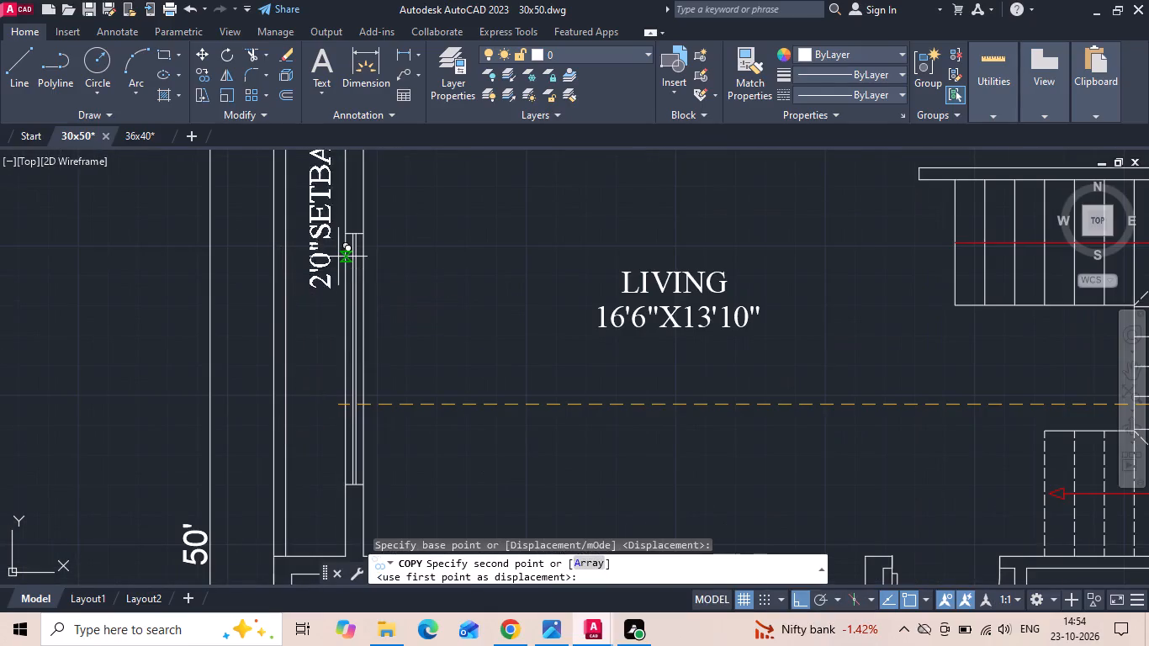
{"action": "scroll", "coordinate": [335, 255], "scroll_direction": "up", "scroll_amount": 2}
{"action": "left_click", "coordinate": [345, 239]}
{"action": "key", "text": "Escape"}
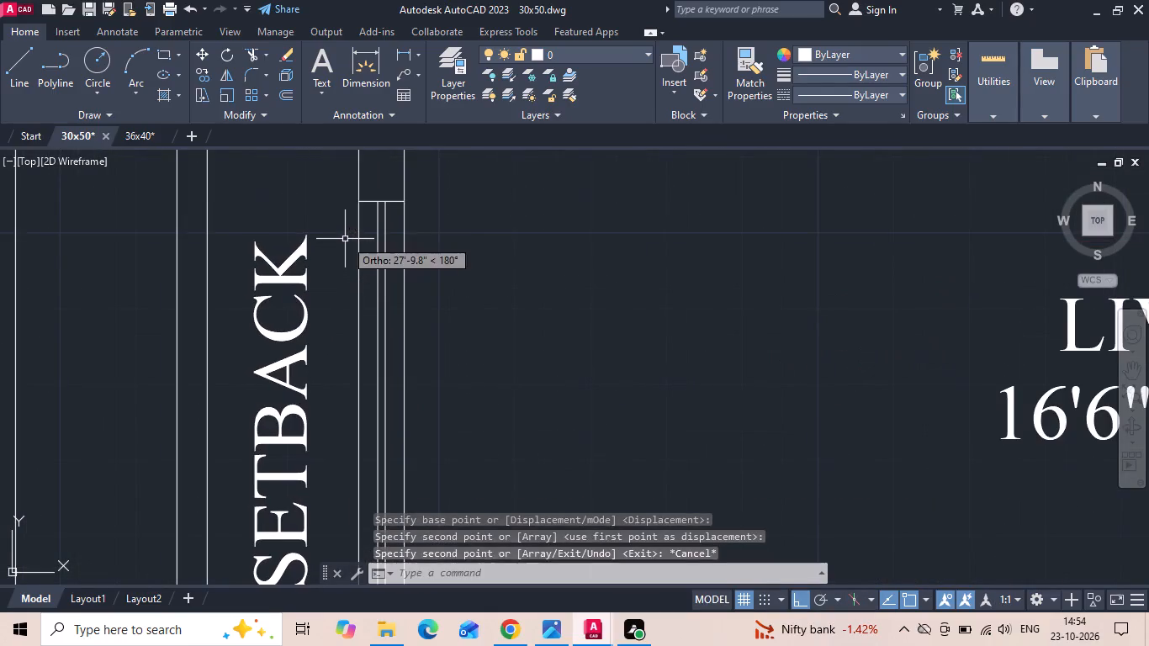
Save the drawing with the new setback labels in place.
{"action": "key", "text": "ctrl+s"}
{"action": "scroll", "coordinate": [392, 250], "scroll_direction": "down", "scroll_amount": 6}
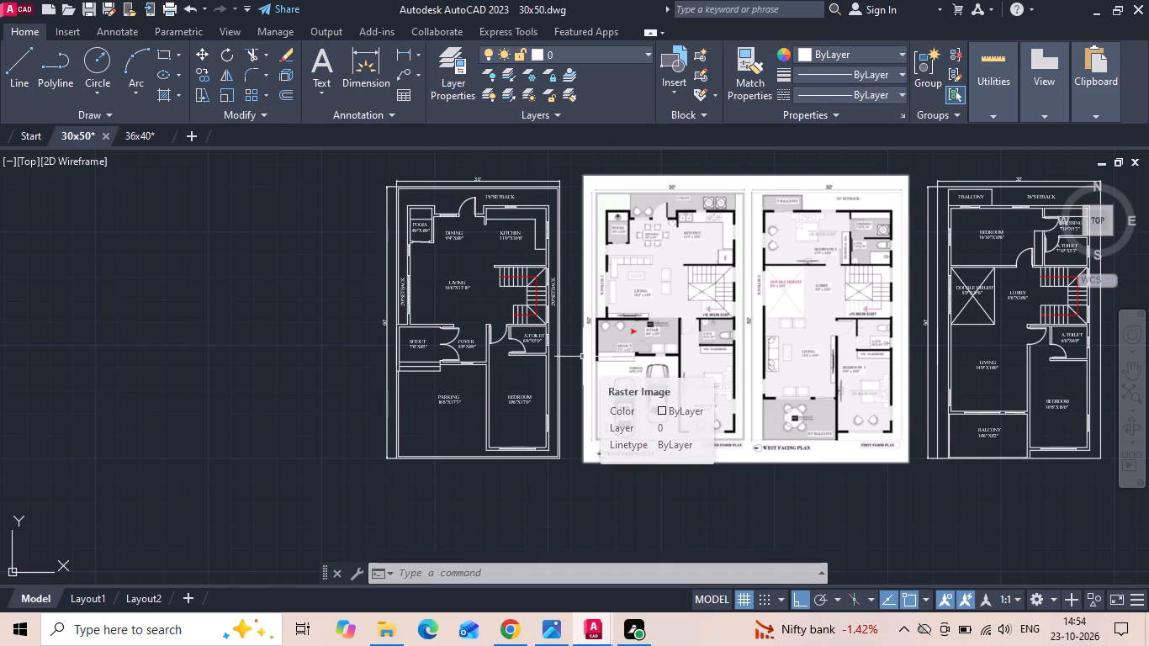
{"action": "key", "text": "Escape"}
{"action": "key", "text": "ctrl+s"}
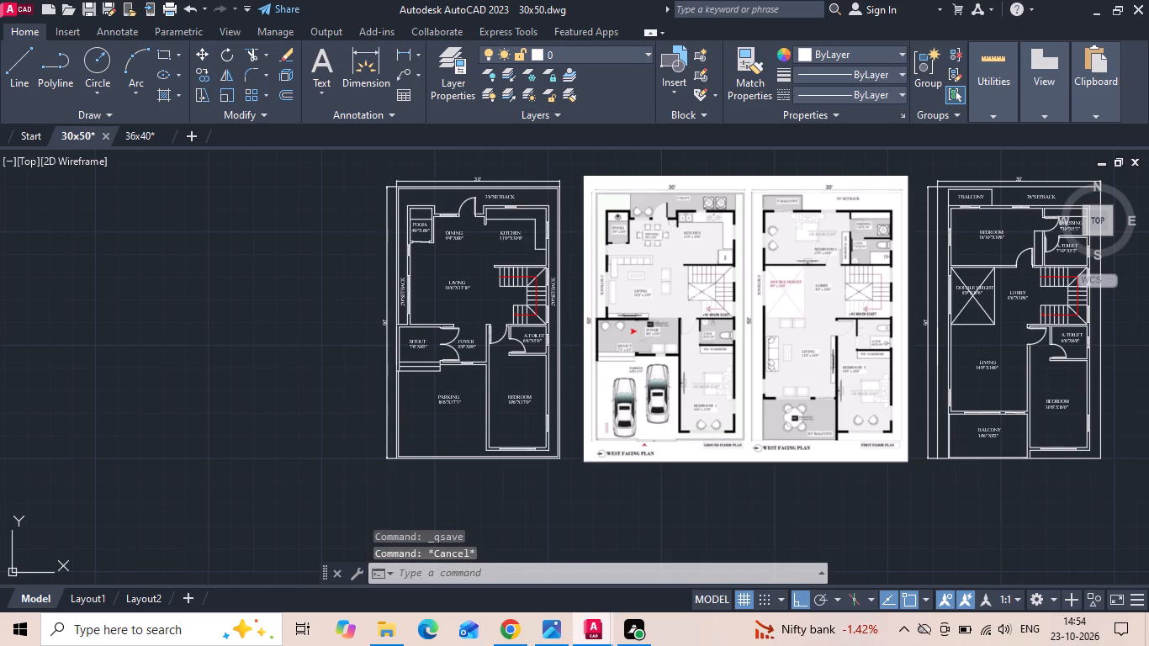
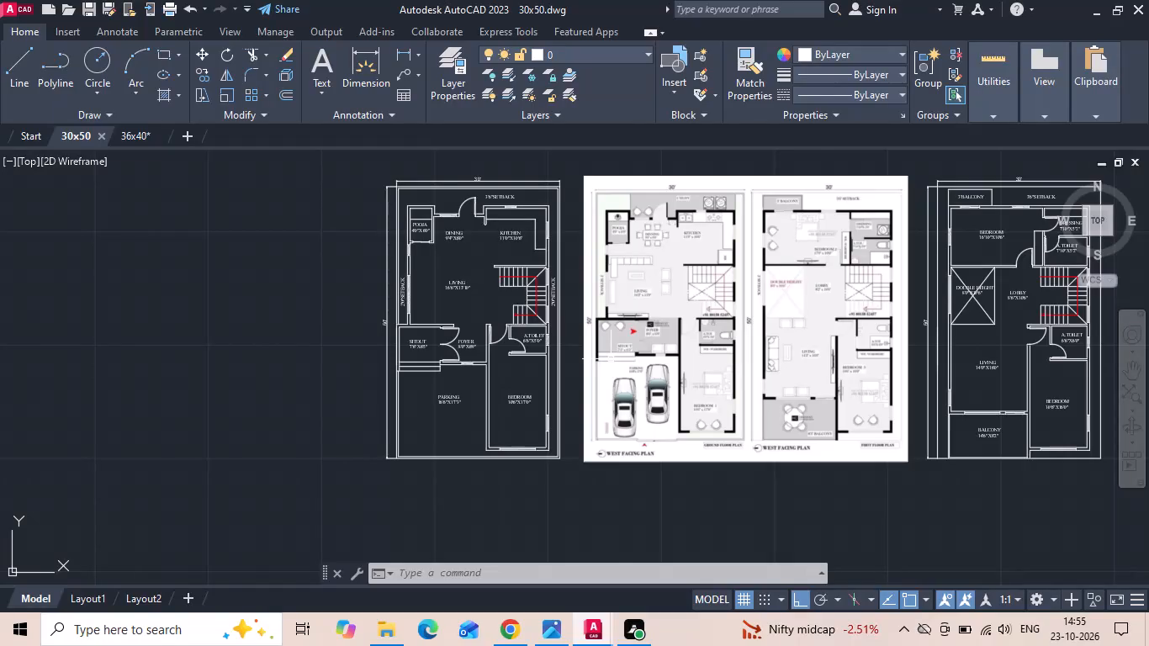
Copy both vertical 2'0"SETBACK labels from the ground floor plan to the first floor plan, using the bedroom's outer wall corner as reference.
{"action": "scroll", "coordinate": [327, 297], "scroll_direction": "up", "scroll_amount": 3}
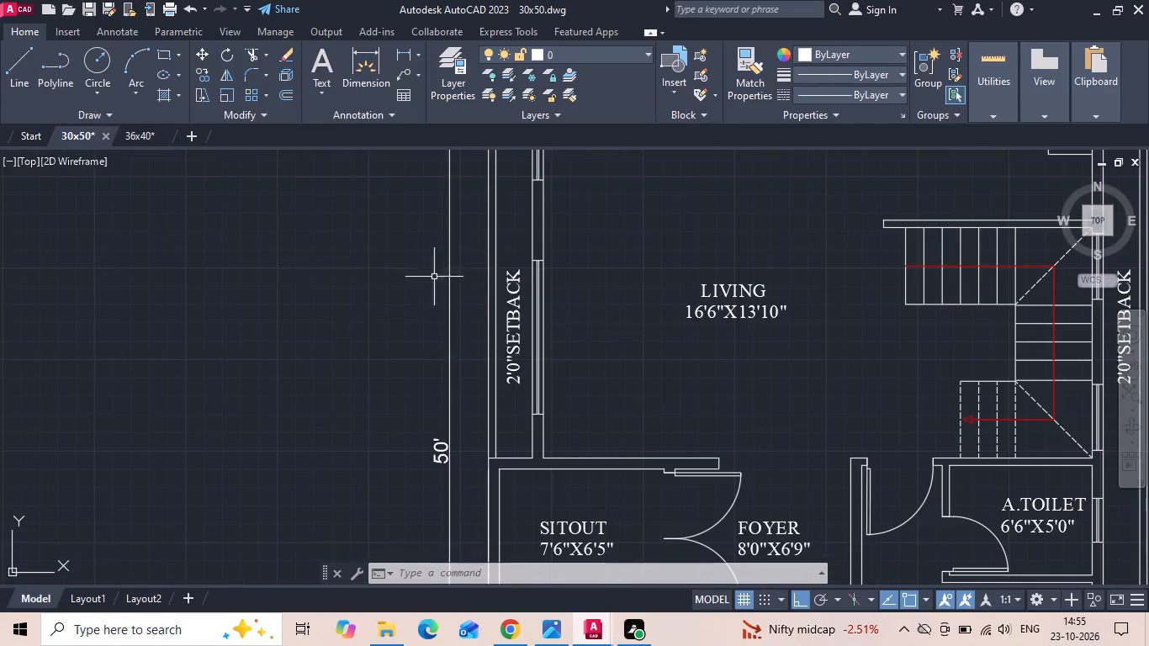
{"action": "left_click", "coordinate": [515, 333]}
{"action": "middle_click_drag", "start_coordinate": [513, 333], "coordinate": [147, 312]}
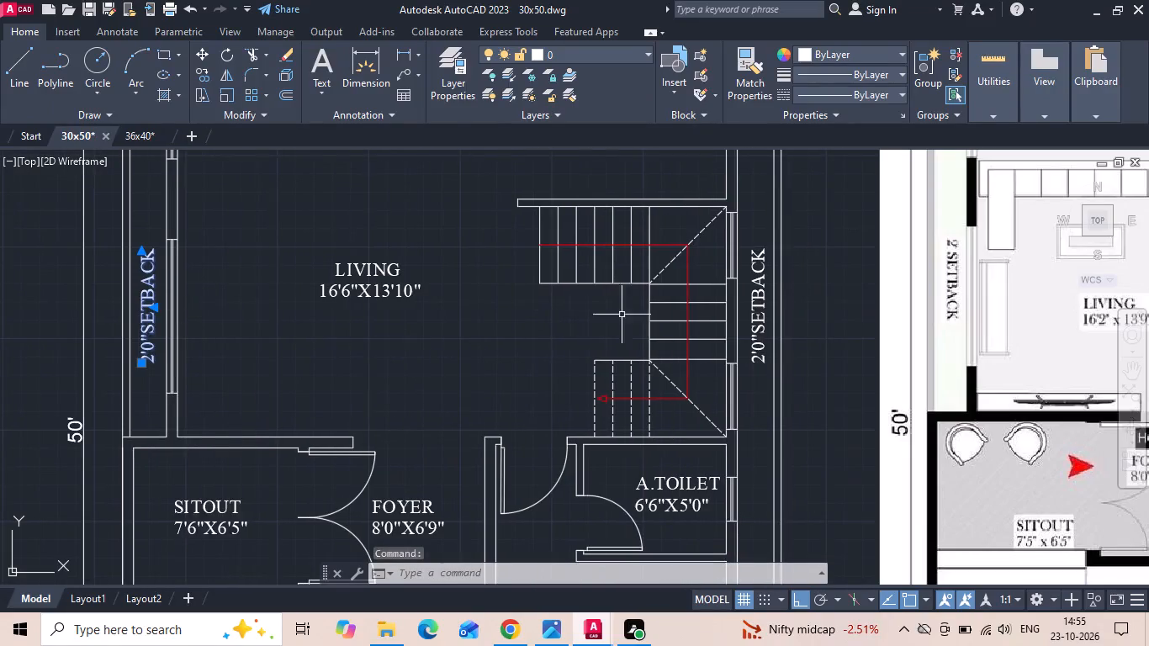
{"action": "left_click", "coordinate": [760, 324]}
{"action": "right_click", "coordinate": [760, 324]}
{"action": "left_click", "coordinate": [779, 343]}
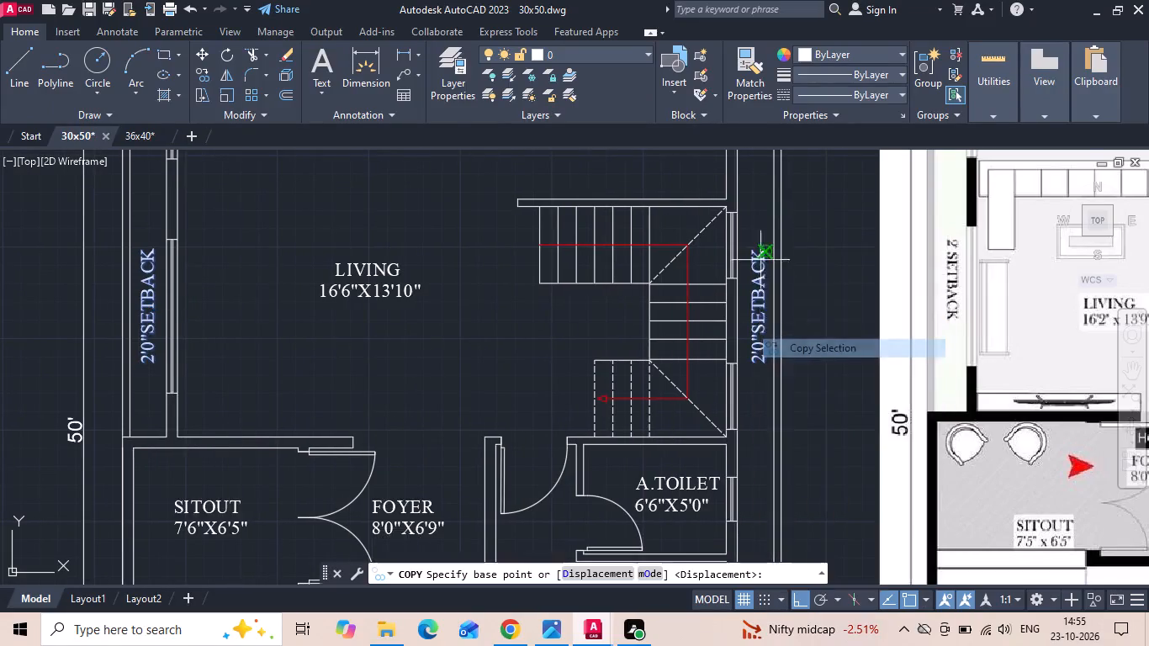
{"action": "scroll", "coordinate": [759, 254], "scroll_direction": "down", "scroll_amount": 2}
{"action": "middle_click_drag", "start_coordinate": [761, 394], "coordinate": [760, 328]}
{"action": "scroll", "coordinate": [744, 498], "scroll_direction": "up", "scroll_amount": 2}
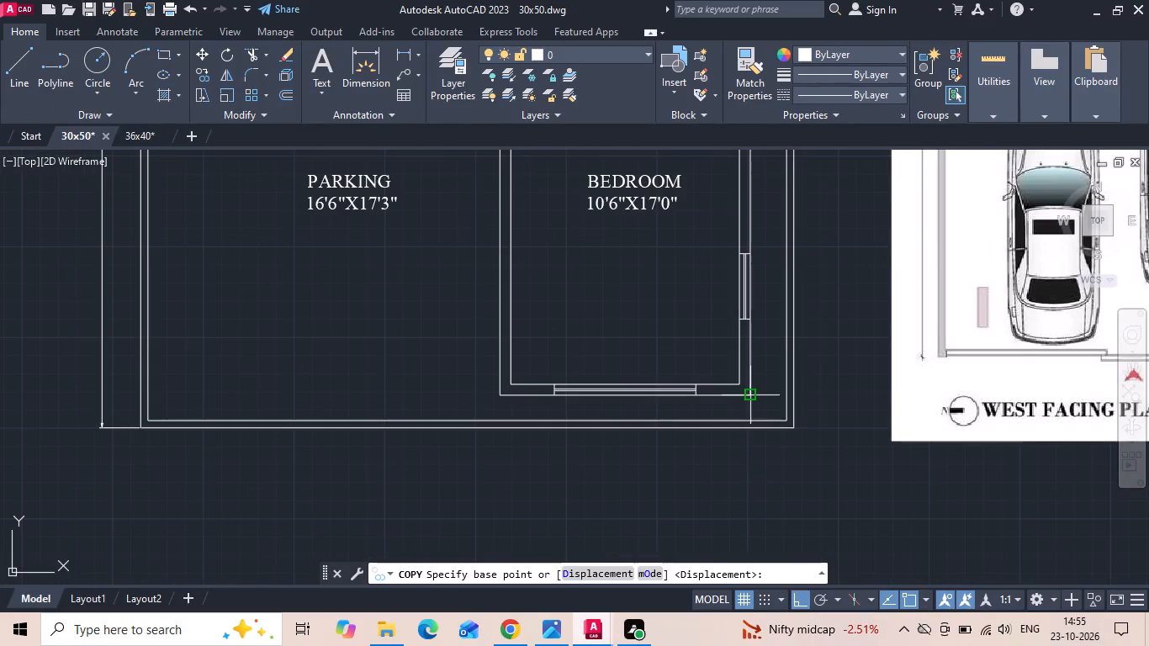
{"action": "left_click", "coordinate": [754, 394]}
{"action": "scroll", "coordinate": [548, 416], "scroll_direction": "down", "scroll_amount": 3}
{"action": "middle_click_drag", "start_coordinate": [973, 400], "coordinate": [397, 358]}
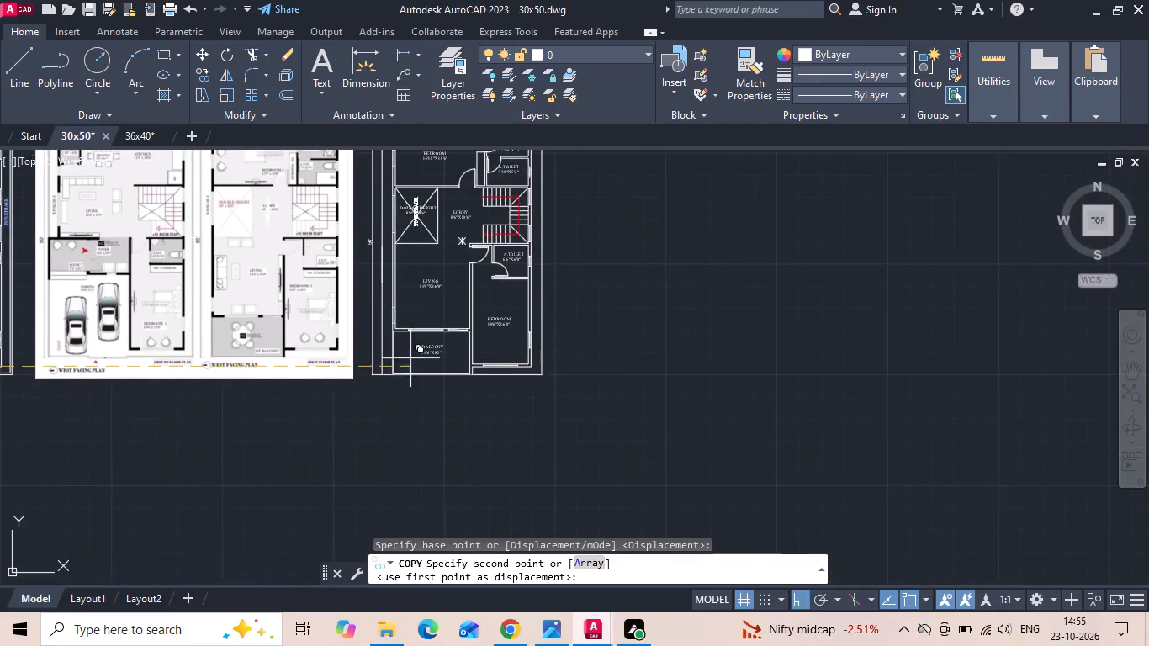
{"action": "scroll", "coordinate": [526, 347], "scroll_direction": "up", "scroll_amount": 3}
{"action": "scroll", "coordinate": [552, 425], "scroll_direction": "up", "scroll_amount": 2}
{"action": "left_click", "coordinate": [509, 427]}
{"action": "scroll", "coordinate": [677, 460], "scroll_direction": "down", "scroll_amount": 3}
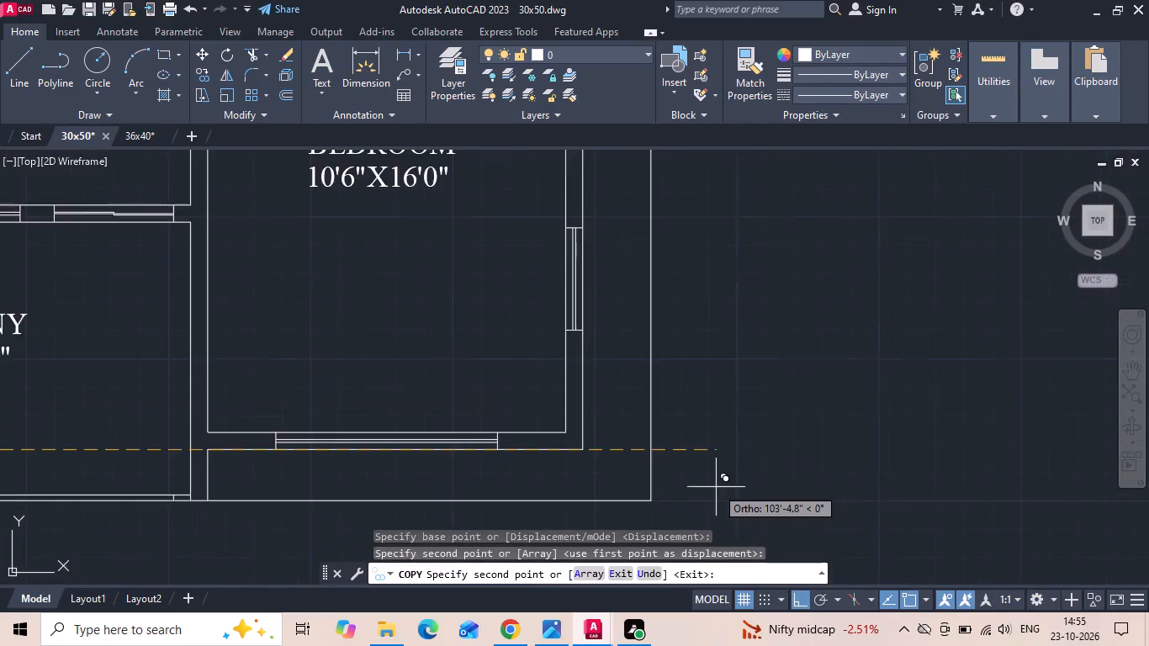
{"action": "scroll", "coordinate": [751, 485], "scroll_direction": "down", "scroll_amount": 2}
{"action": "key", "text": "Escape"}
{"action": "scroll", "coordinate": [756, 490], "scroll_direction": "down", "scroll_amount": 1}
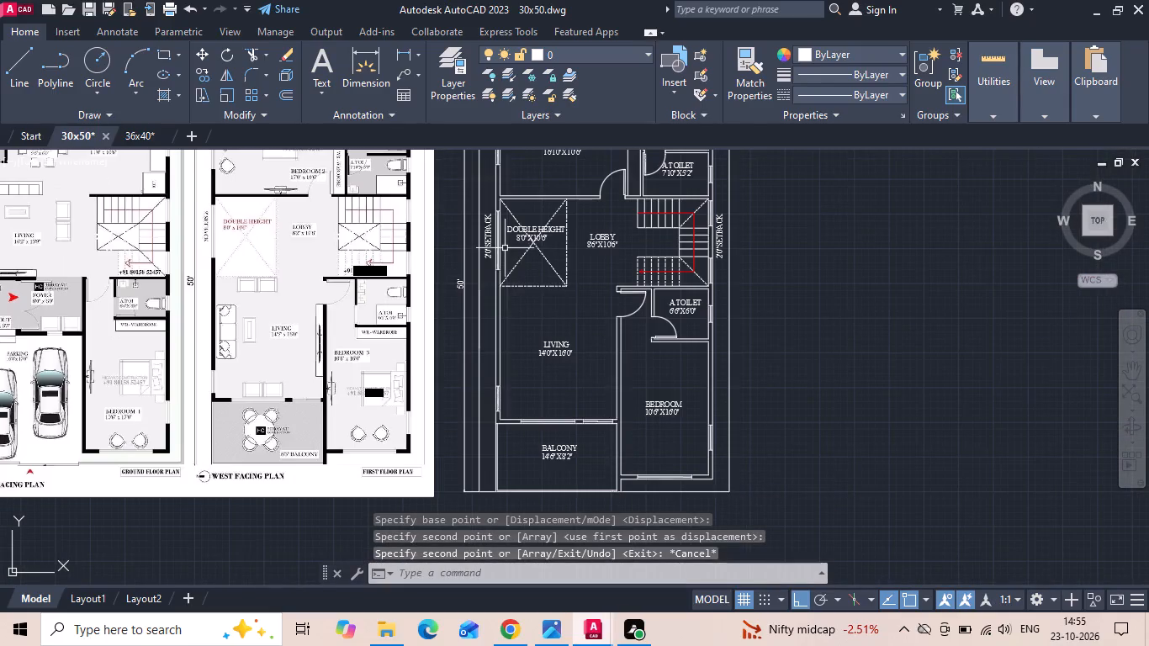
Save the drawing with the first floor side setback labels in place.
{"action": "middle_click_drag", "start_coordinate": [528, 263], "coordinate": [540, 273]}
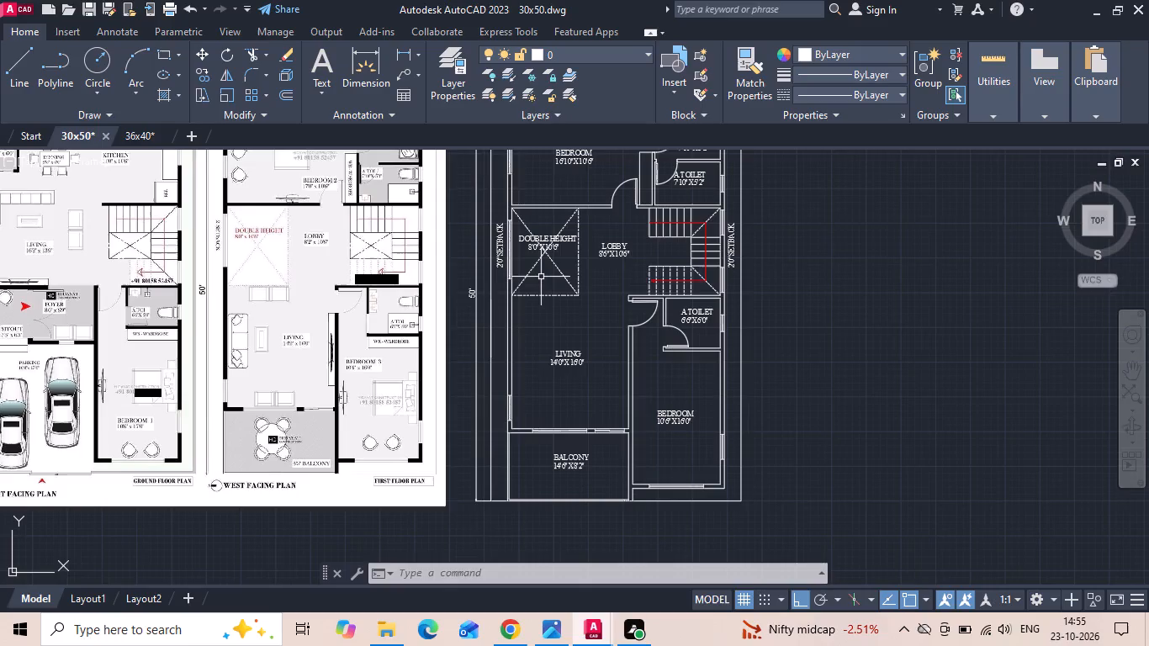
{"action": "middle_click_drag", "start_coordinate": [542, 285], "coordinate": [569, 404]}
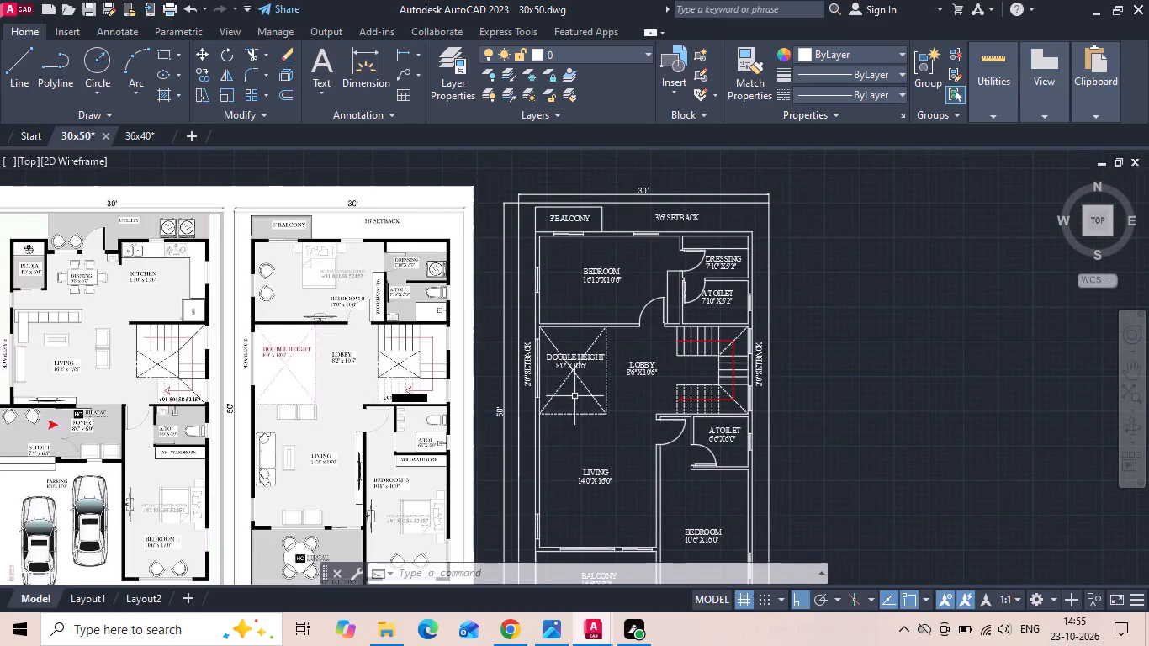
{"action": "scroll", "coordinate": [402, 259], "scroll_direction": "up", "scroll_amount": 2}
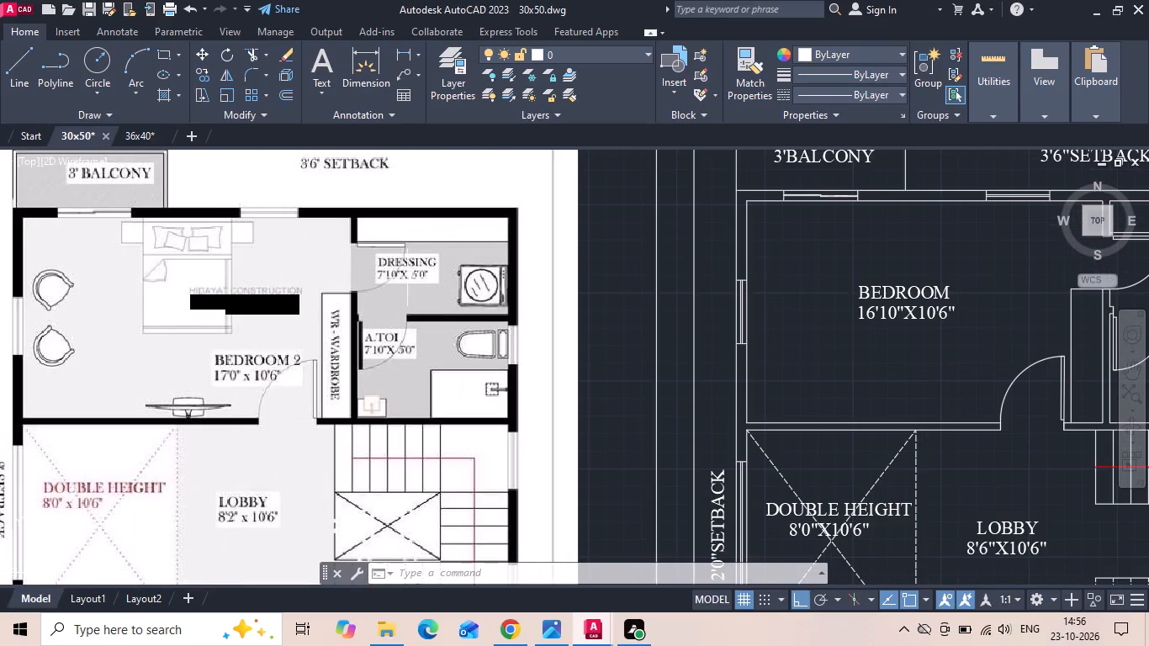
{"action": "scroll", "coordinate": [437, 322], "scroll_direction": "down", "scroll_amount": 1}
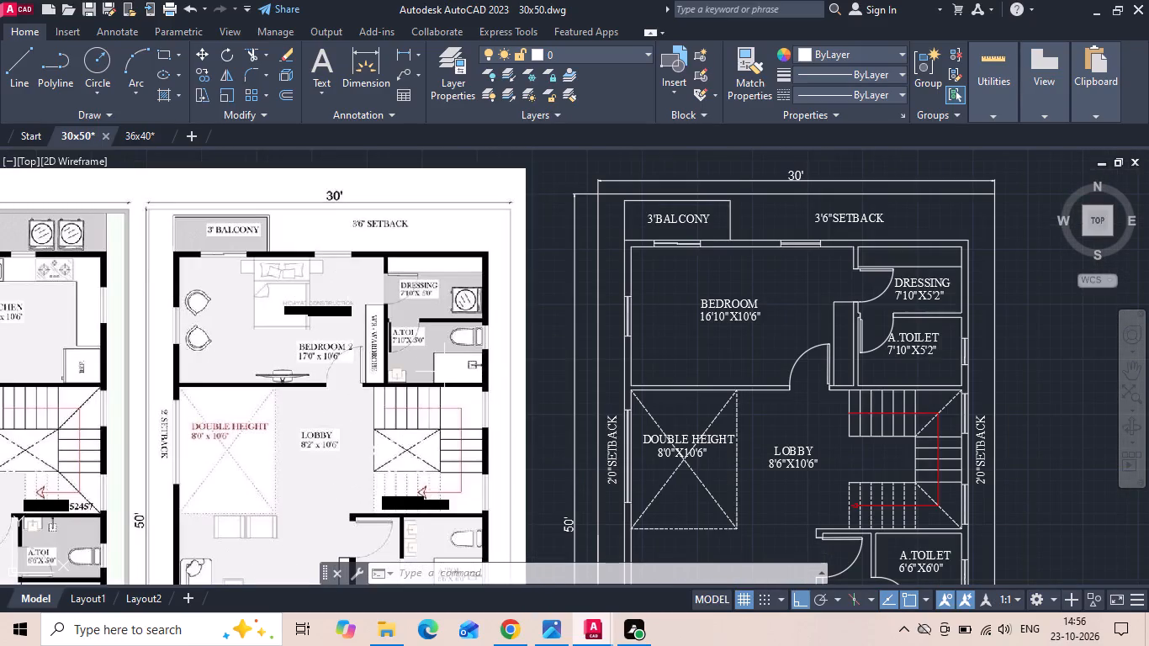
{"action": "key", "text": "ctrl+s"}
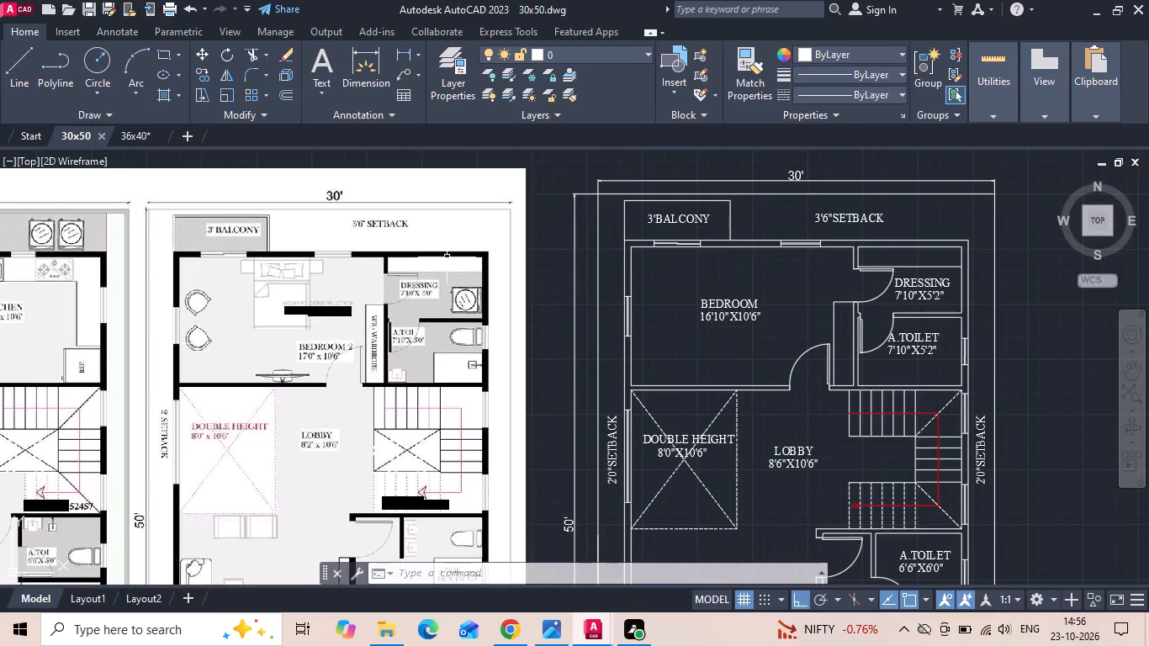
{"action": "key", "text": "ctrl+s"}
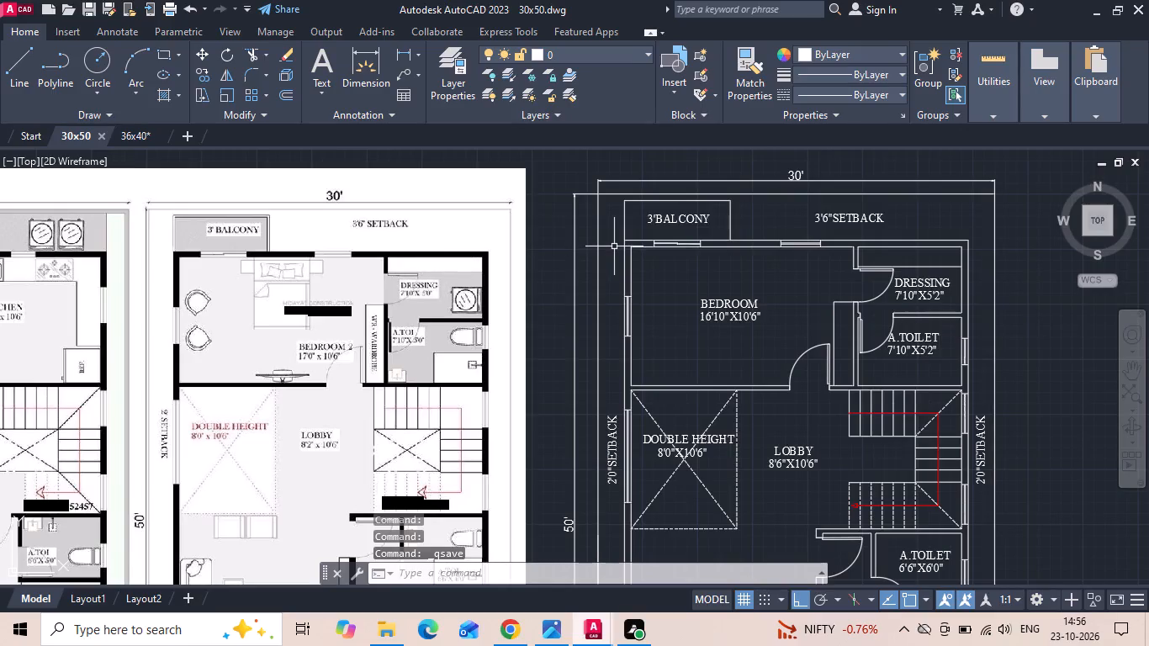
Copy the first floor 3'BALCONY's outer front line 1" inward to start a double-line parapet.
{"action": "scroll", "coordinate": [228, 198], "scroll_direction": "up", "scroll_amount": 2}
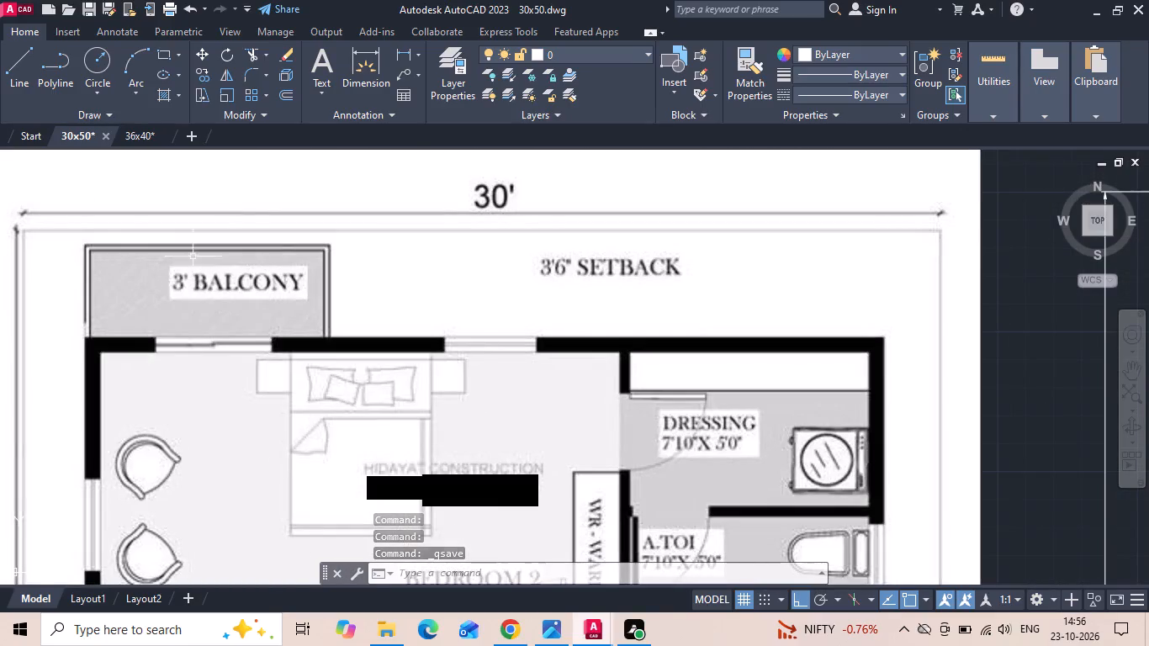
{"action": "scroll", "coordinate": [150, 327], "scroll_direction": "down", "scroll_amount": 1}
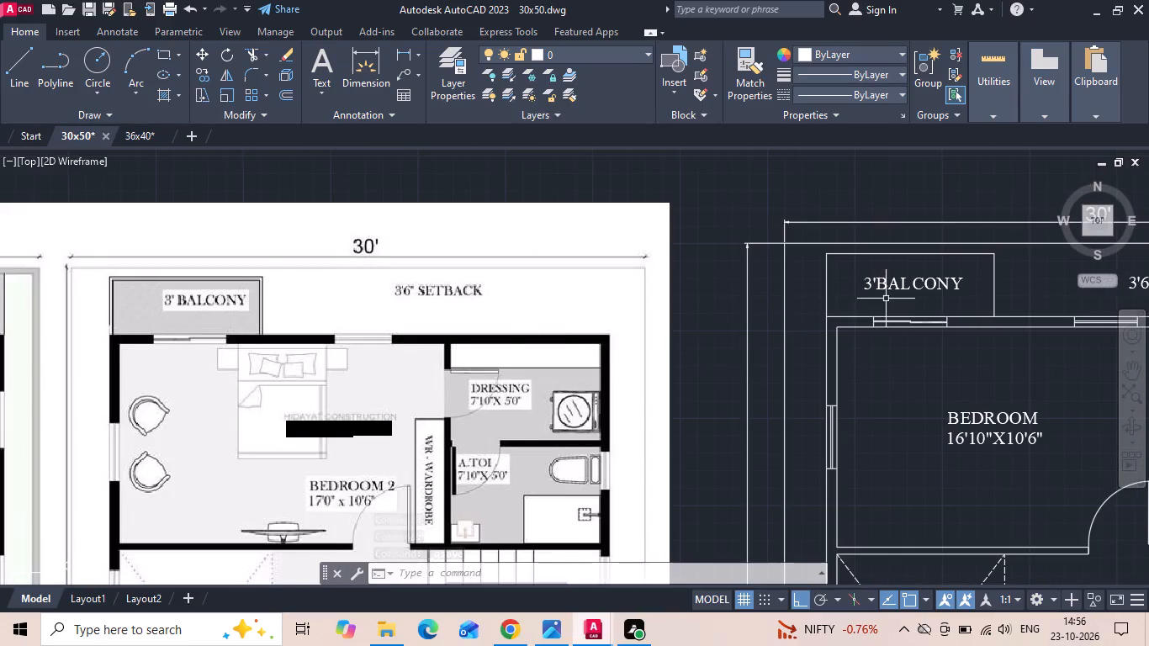
{"action": "middle_click_drag", "start_coordinate": [886, 298], "coordinate": [409, 295]}
{"action": "scroll", "coordinate": [488, 270], "scroll_direction": "up", "scroll_amount": 2}
{"action": "left_click", "coordinate": [484, 236]}
{"action": "left_click", "coordinate": [484, 225]}
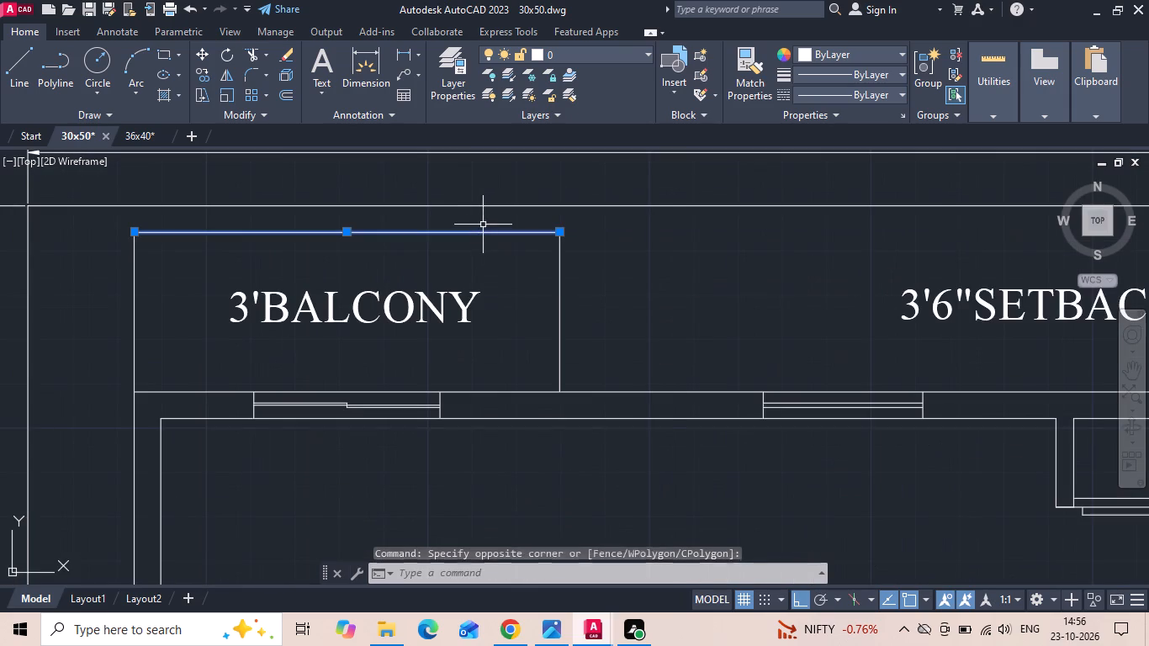
{"action": "right_click", "coordinate": [483, 225]}
{"action": "left_click", "coordinate": [506, 319]}
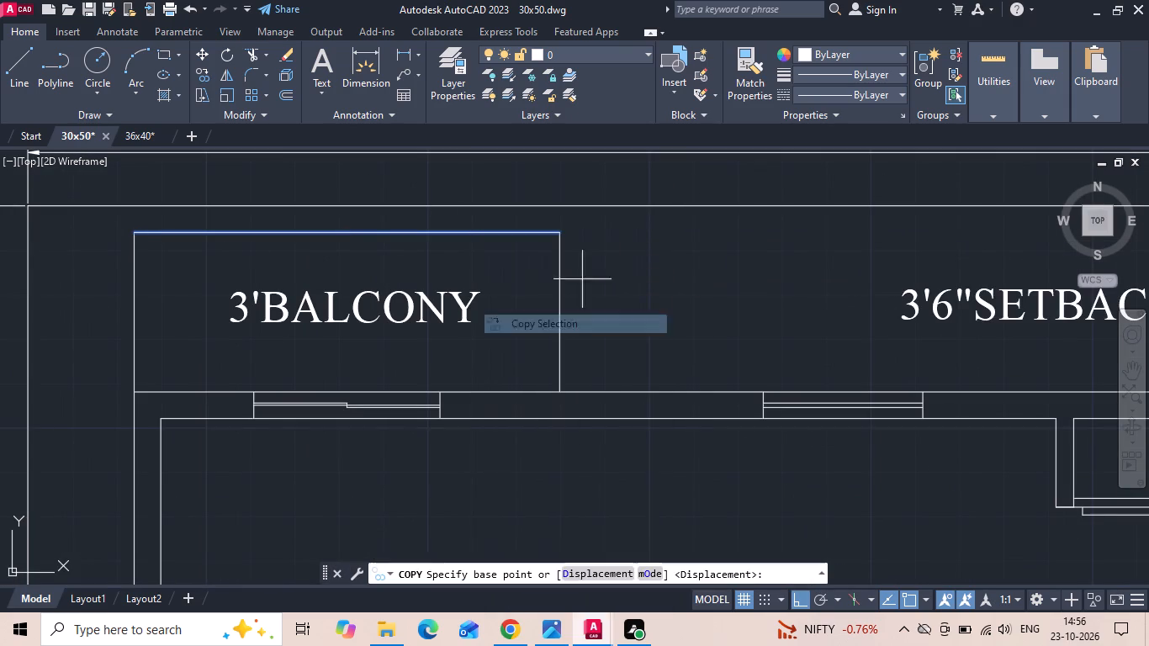
{"action": "left_click", "coordinate": [668, 281]}
{"action": "type", "text": "1"}
{"action": "key", "text": "space"}
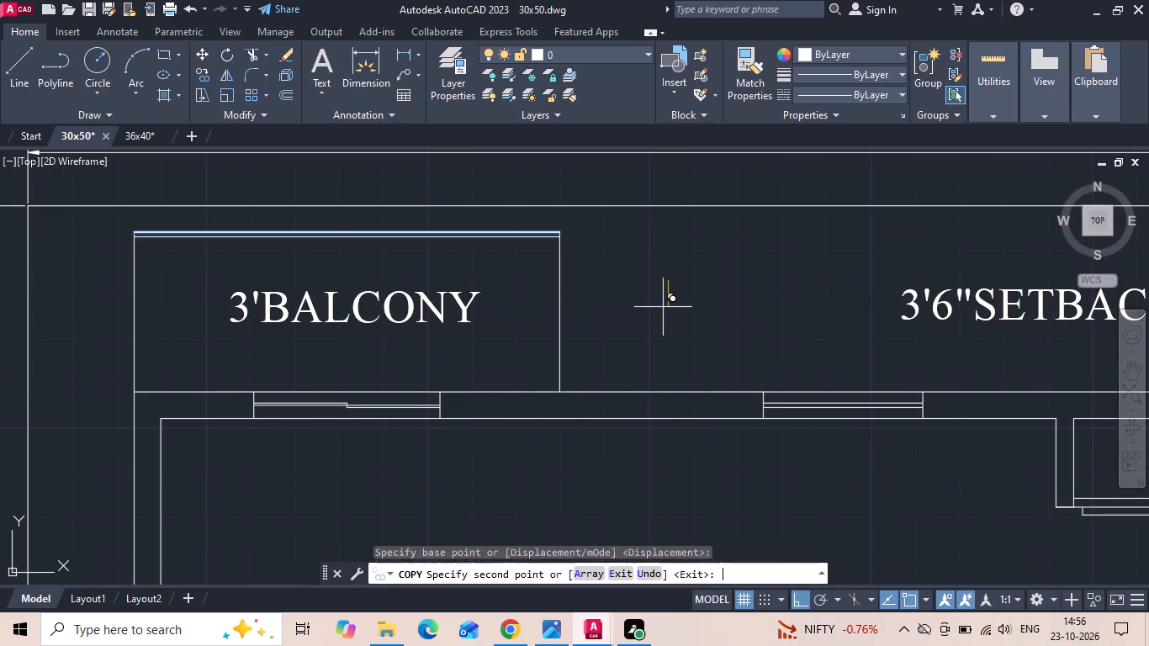
{"action": "key", "text": "Escape"}
Copy the balcony's side line facing the 3'6"SETBACK label 1" inward.
{"action": "left_click_drag", "start_coordinate": [587, 304], "coordinate": [565, 311]}
{"action": "left_click", "coordinate": [547, 309]}
{"action": "right_click", "coordinate": [546, 309]}
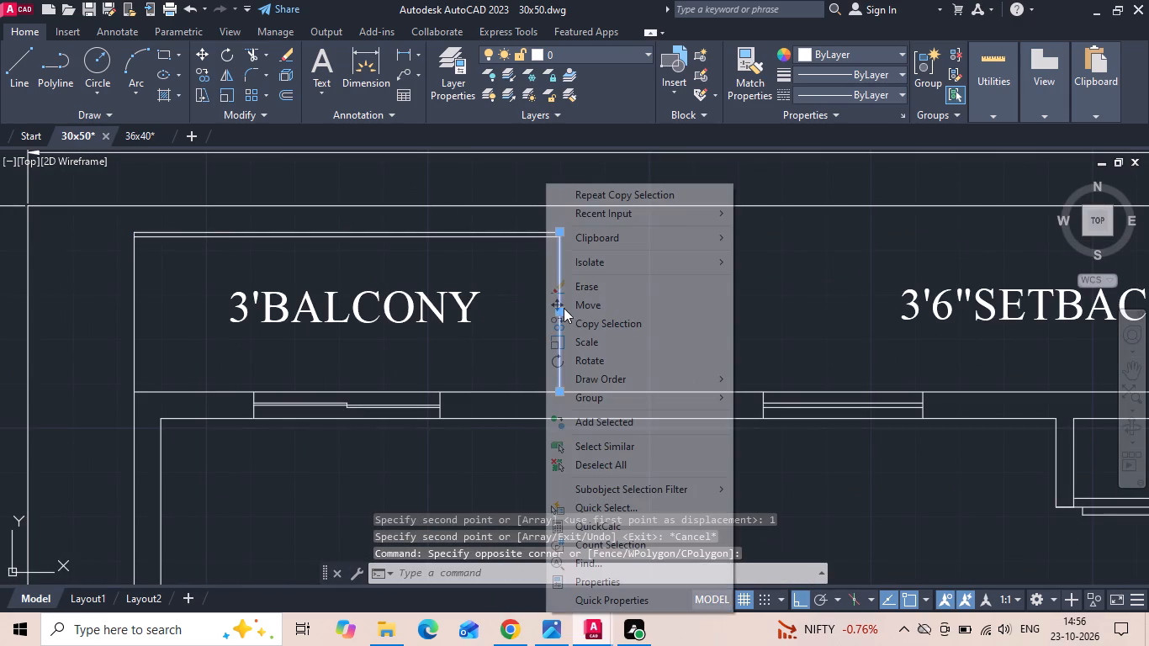
{"action": "left_click", "coordinate": [576, 320]}
{"action": "left_click", "coordinate": [658, 319]}
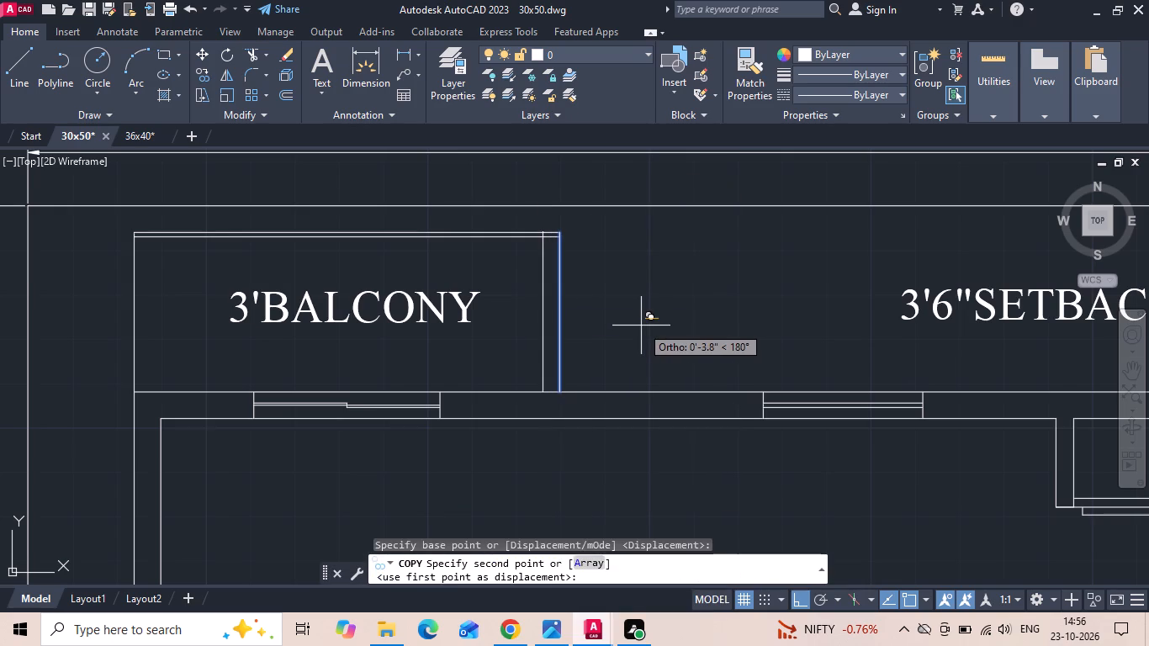
{"action": "key", "text": "1"}
{"action": "key", "text": "space"}
{"action": "key", "text": "Escape"}
Fillet the balcony's inner front and side lines with zero radius into a clean corner.
{"action": "scroll", "coordinate": [553, 185], "scroll_direction": "up", "scroll_amount": 2}
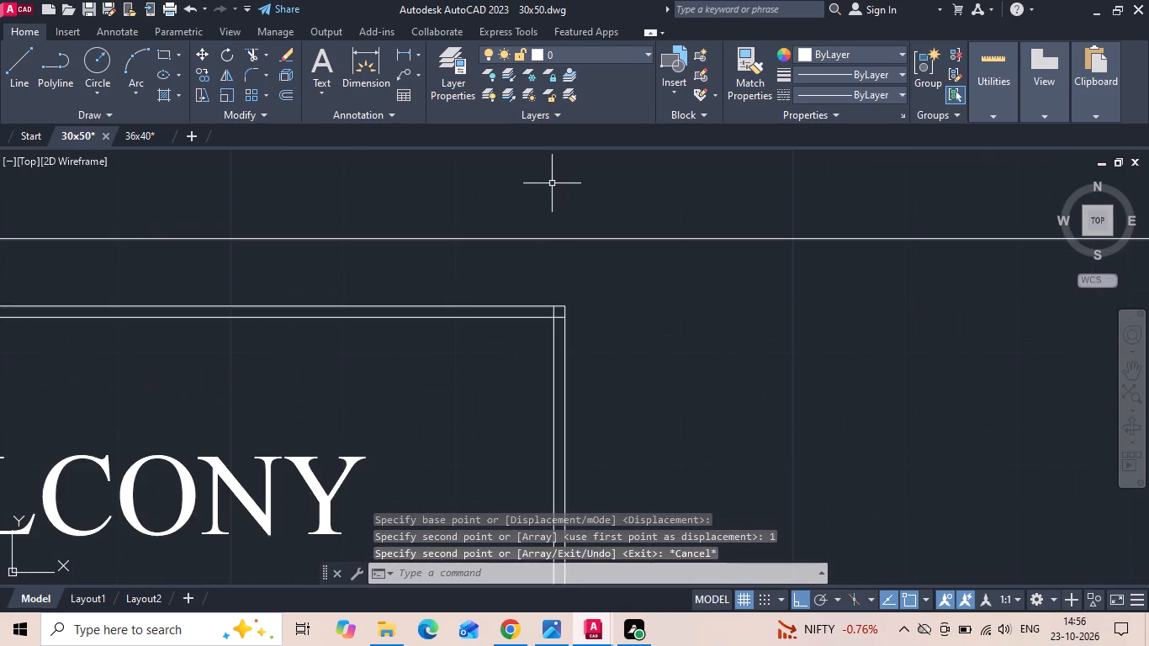
{"action": "key", "text": "f"}
{"action": "key", "text": "space"}
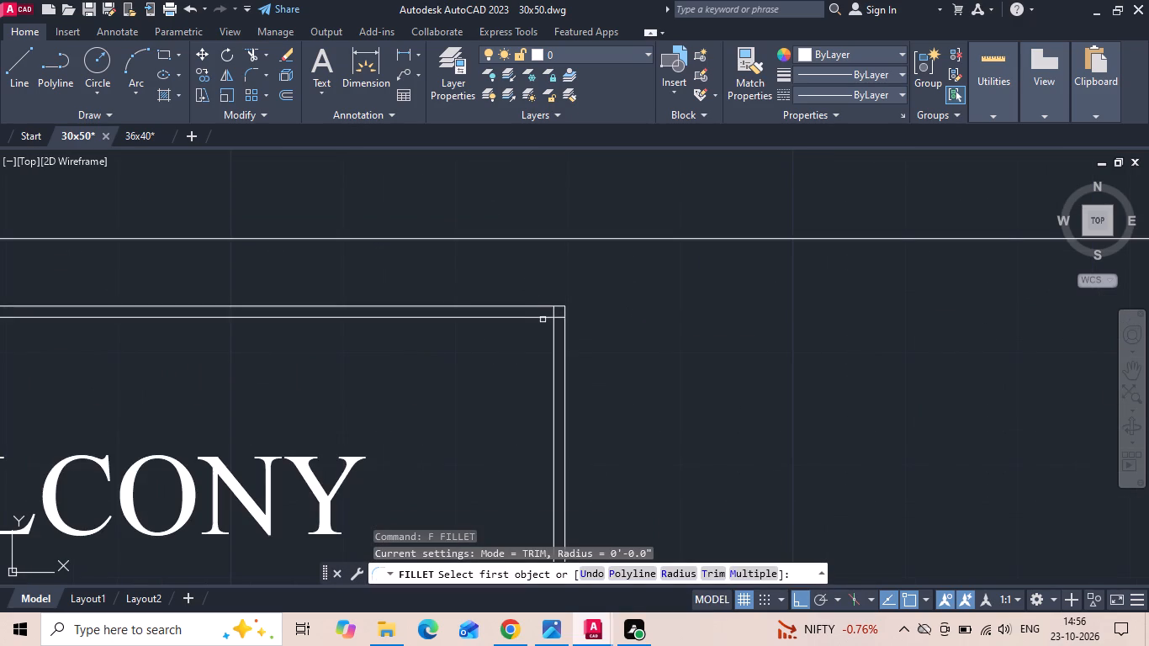
{"action": "left_click", "coordinate": [545, 316]}
{"action": "left_click", "coordinate": [555, 335]}
{"action": "key", "text": "Escape"}
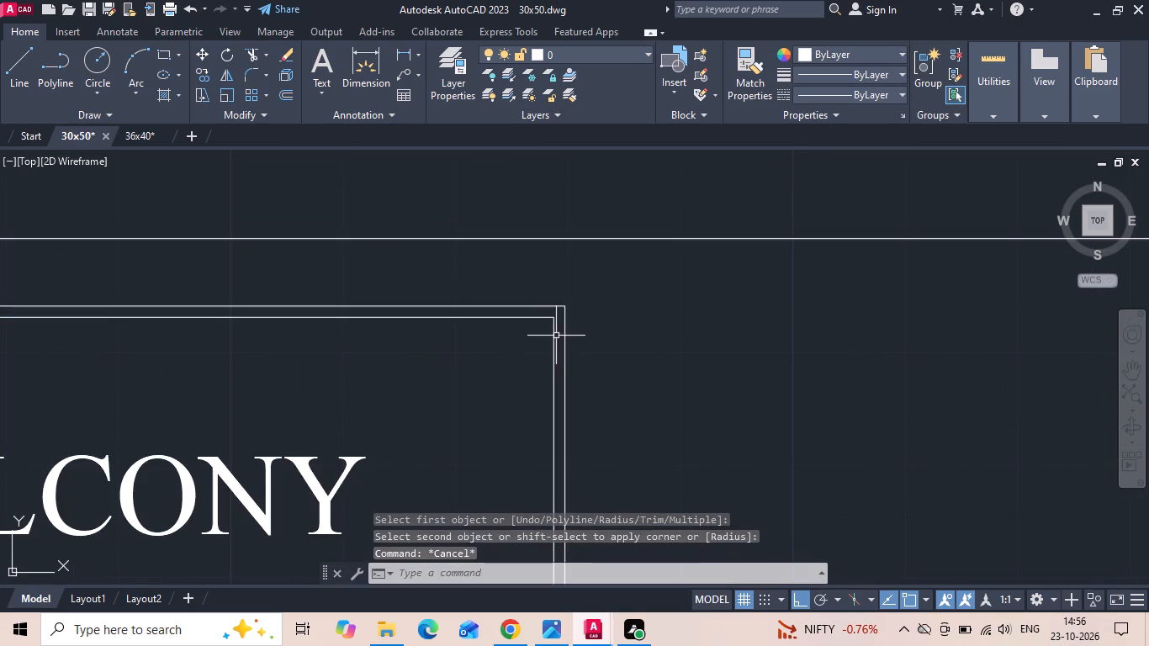
Copy the balcony's outer side line across to form the inner parapet line on the opposite side, matching the same thickness.
{"action": "left_click", "coordinate": [565, 330]}
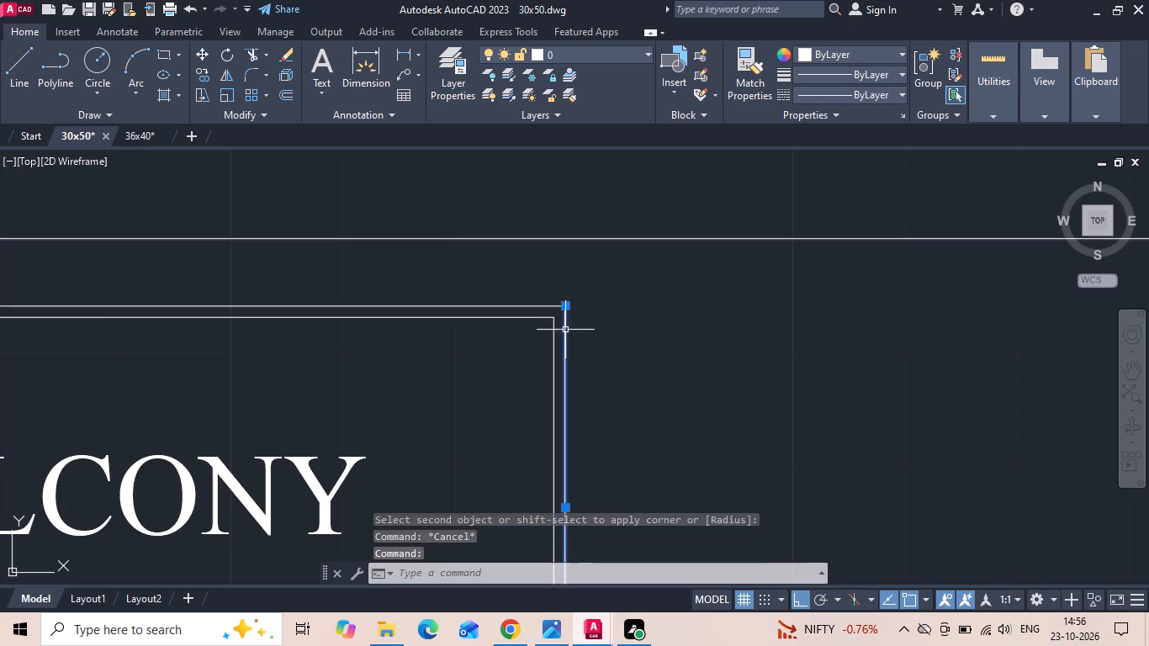
{"action": "right_click", "coordinate": [581, 281]}
{"action": "left_click", "coordinate": [599, 318]}
{"action": "scroll", "coordinate": [556, 321], "scroll_direction": "up", "scroll_amount": 2}
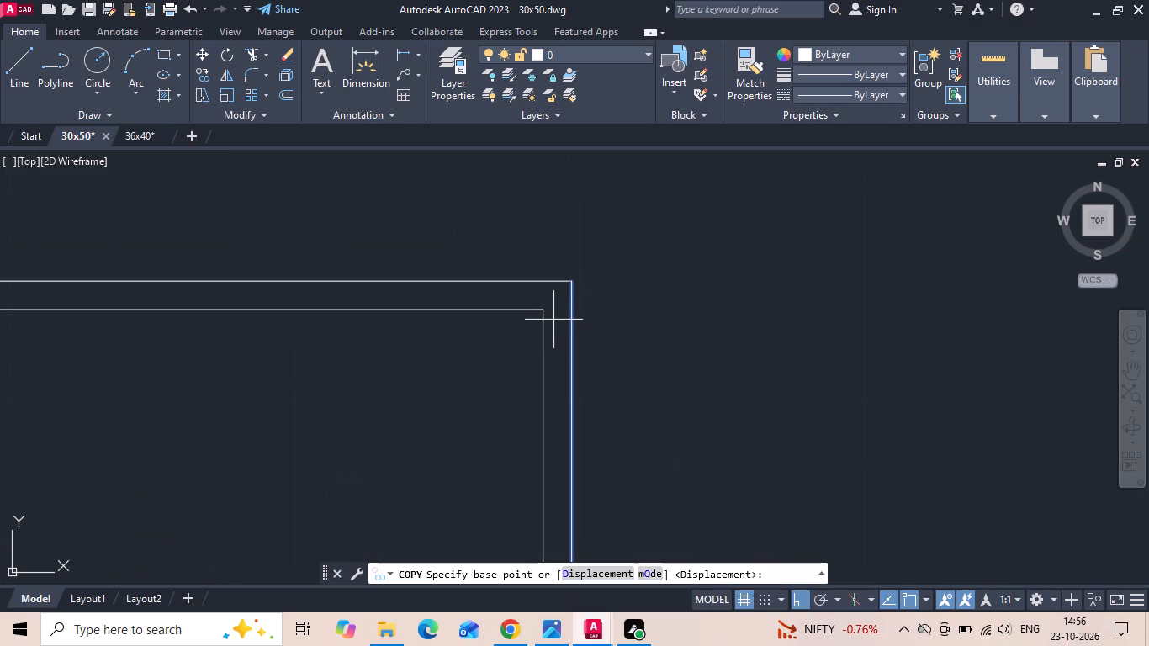
{"action": "left_click", "coordinate": [546, 310]}
{"action": "scroll", "coordinate": [537, 312], "scroll_direction": "down", "scroll_amount": 3}
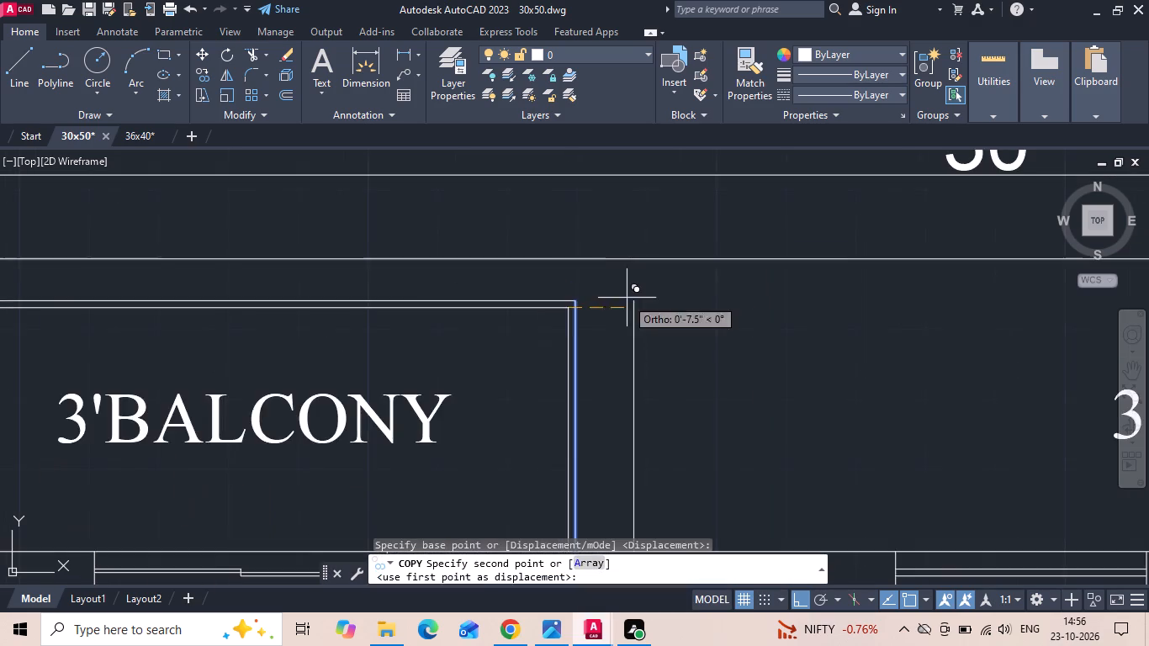
{"action": "middle_click_drag", "start_coordinate": [16, 310], "coordinate": [479, 311]}
{"action": "scroll", "coordinate": [386, 313], "scroll_direction": "up", "scroll_amount": 3}
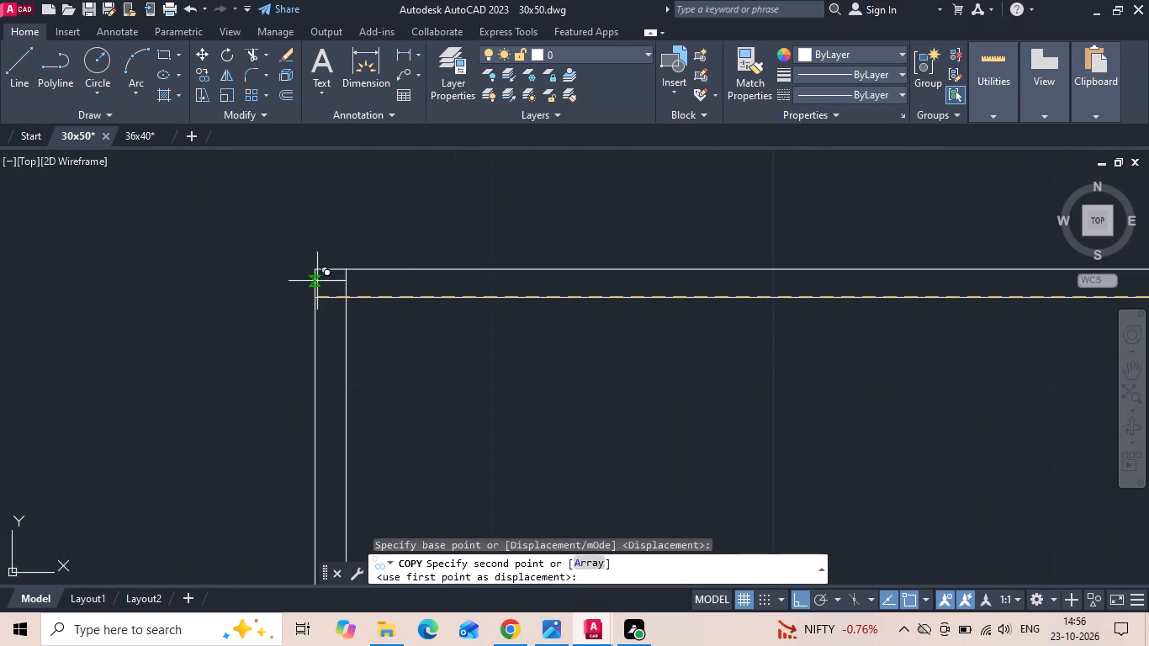
{"action": "left_click", "coordinate": [320, 271]}
{"action": "scroll", "coordinate": [441, 244], "scroll_direction": "down", "scroll_amount": 3}
{"action": "key", "text": "Escape"}
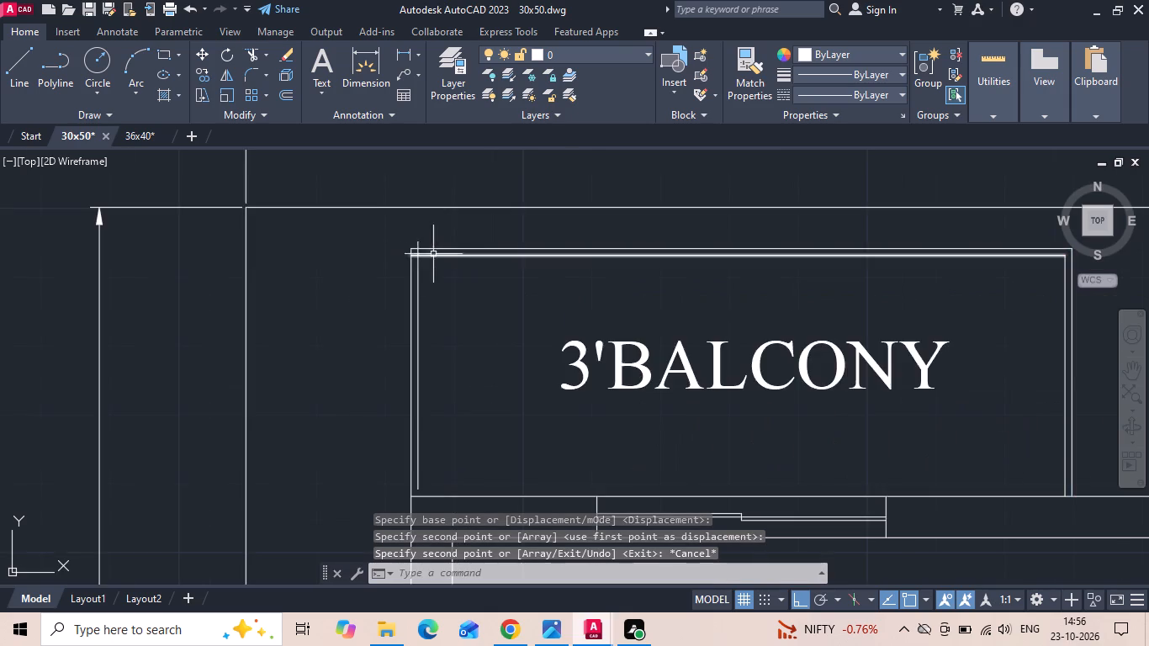
Fillet the copied inner side line with the inner front line into a zero-radius corner.
{"action": "scroll", "coordinate": [424, 262], "scroll_direction": "up", "scroll_amount": 1}
{"action": "type", "text": "F"}
{"action": "key", "text": "space"}
{"action": "scroll", "coordinate": [410, 267], "scroll_direction": "up", "scroll_amount": 2}
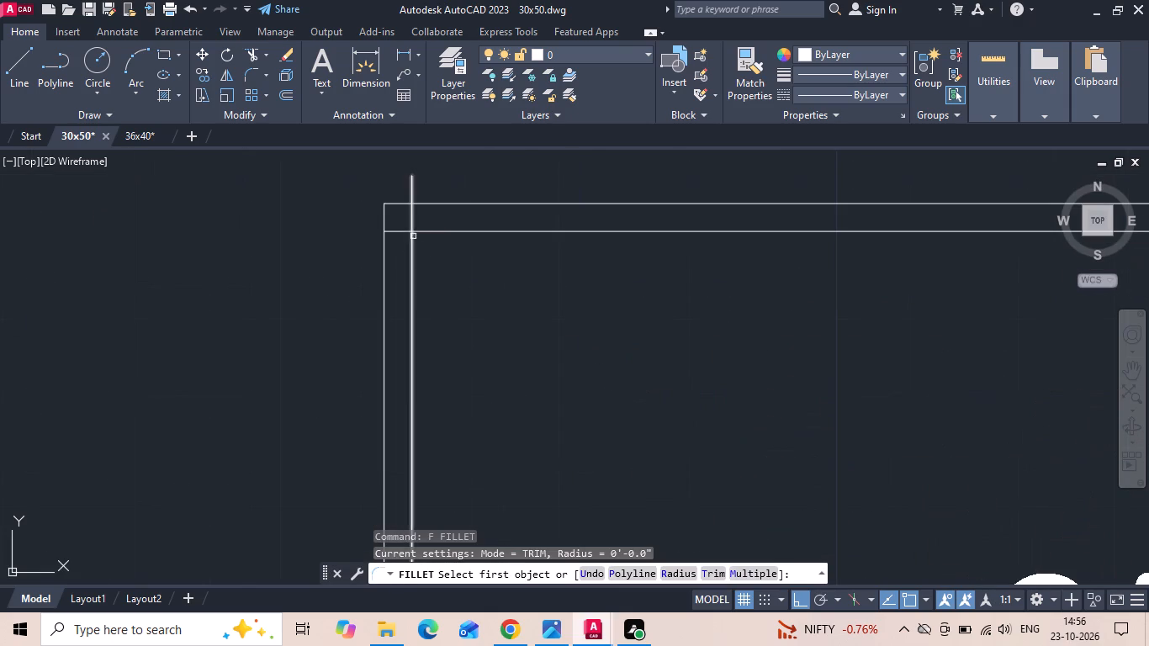
{"action": "left_click", "coordinate": [421, 233]}
{"action": "left_click", "coordinate": [411, 253]}
{"action": "scroll", "coordinate": [428, 184], "scroll_direction": "down", "scroll_amount": 2}
{"action": "key", "text": "Escape"}
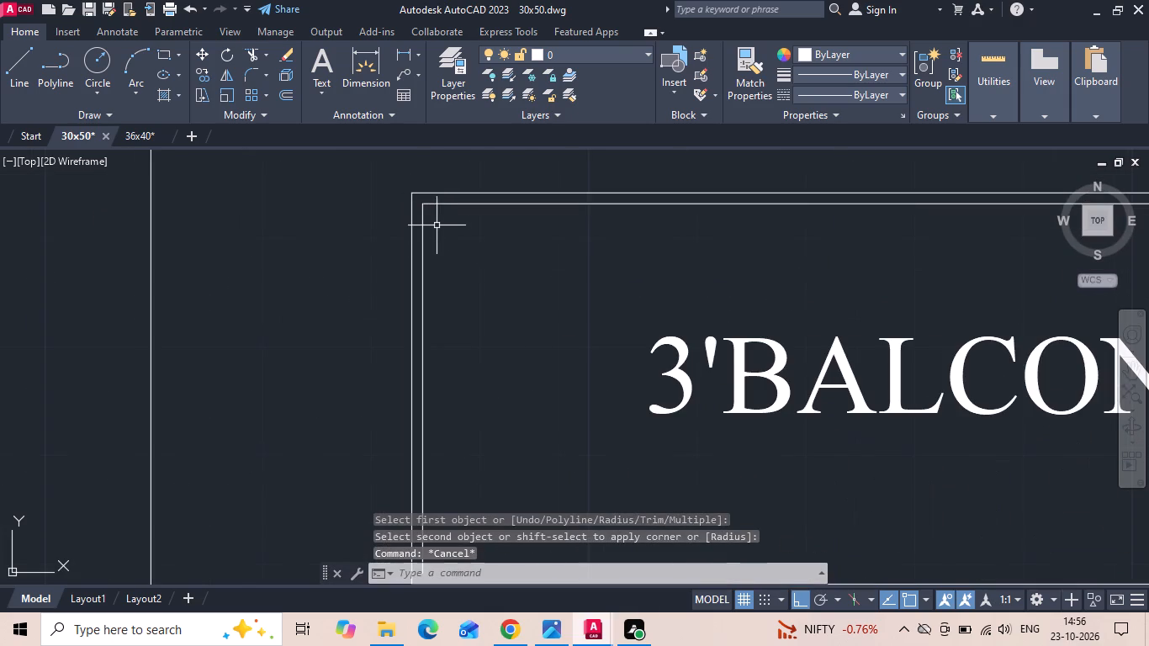
Extend the lower end of the copied inner parapet line to the bedroom's outer wall.
{"action": "type", "text": "EX"}
{"action": "key", "text": "space"}
{"action": "scroll", "coordinate": [437, 257], "scroll_direction": "down", "scroll_amount": 2}
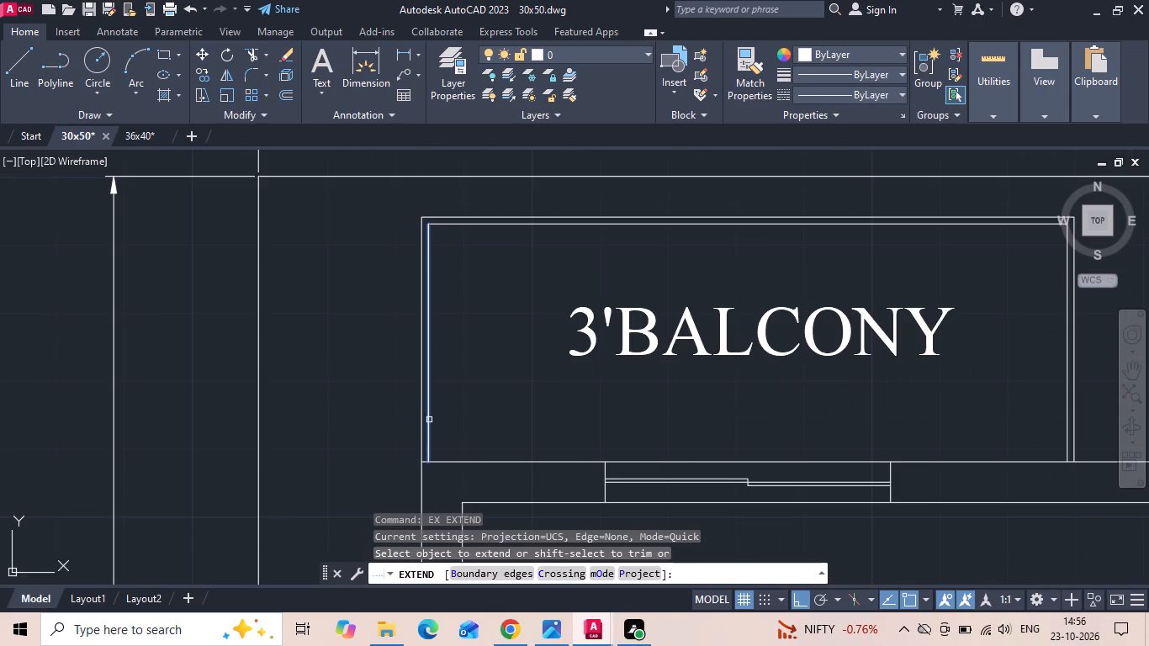
{"action": "left_click", "coordinate": [431, 421]}
{"action": "key", "text": "Escape"}
Save the drawing with the balcony parapet lines in place.
{"action": "key", "text": "ctrl+s"}
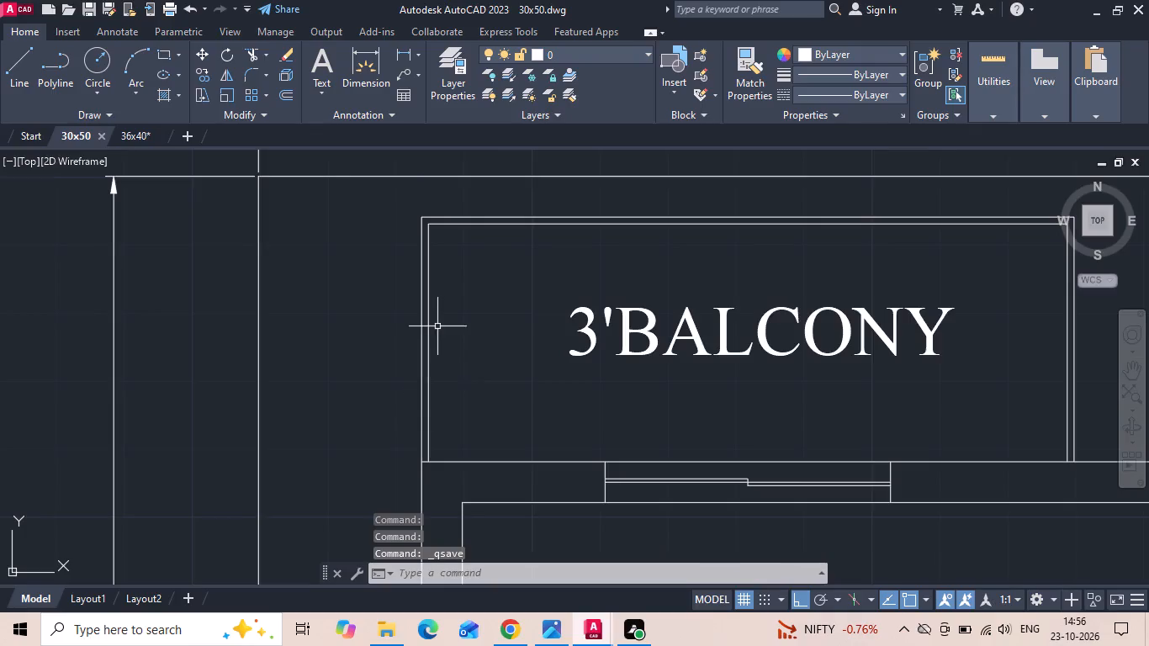
{"action": "scroll", "coordinate": [438, 326], "scroll_direction": "down", "scroll_amount": 1}
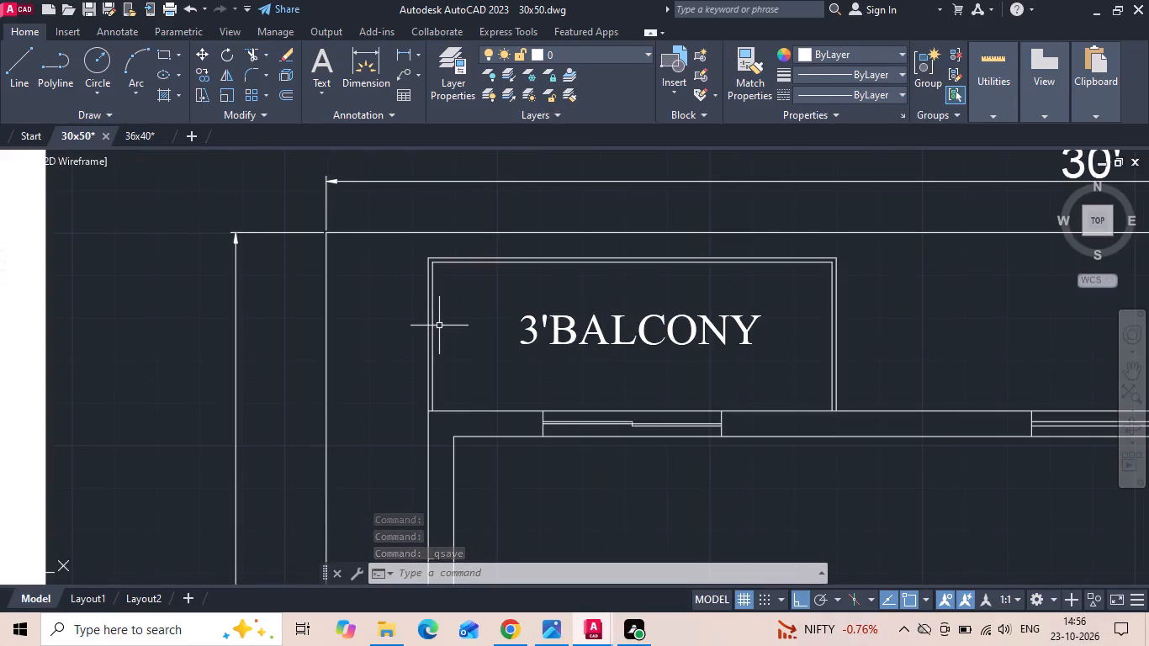
{"action": "key", "text": "ctrl+s"}
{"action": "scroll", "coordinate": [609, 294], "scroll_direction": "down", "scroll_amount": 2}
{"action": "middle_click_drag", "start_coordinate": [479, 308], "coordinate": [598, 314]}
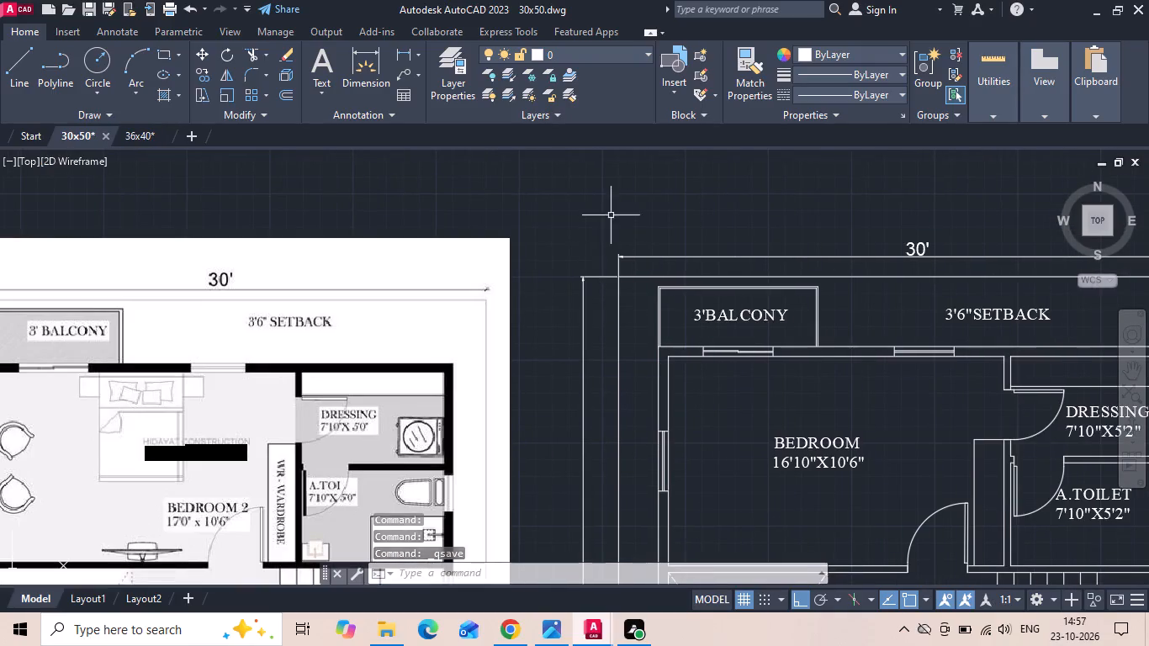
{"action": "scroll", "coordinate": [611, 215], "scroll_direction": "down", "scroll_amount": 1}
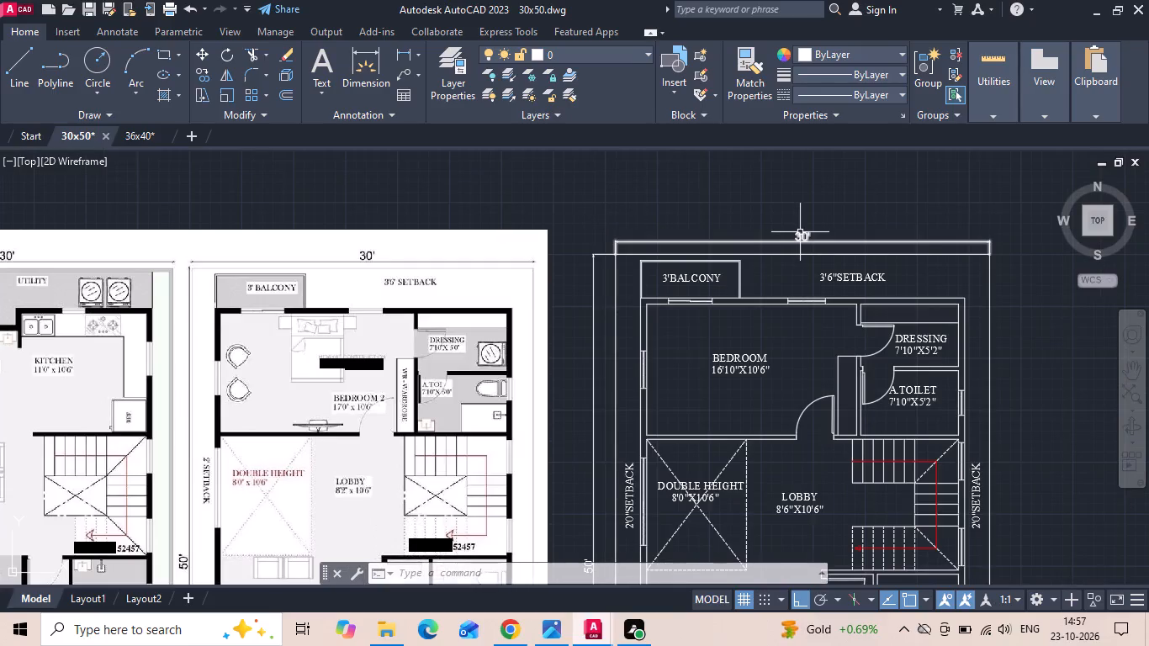
Copy the TV block from the M.BEDROOM of the 36x40 drawing to the clipboard.
{"action": "middle_click_drag", "start_coordinate": [761, 331], "coordinate": [786, 280]}
{"action": "left_click", "coordinate": [135, 136]}
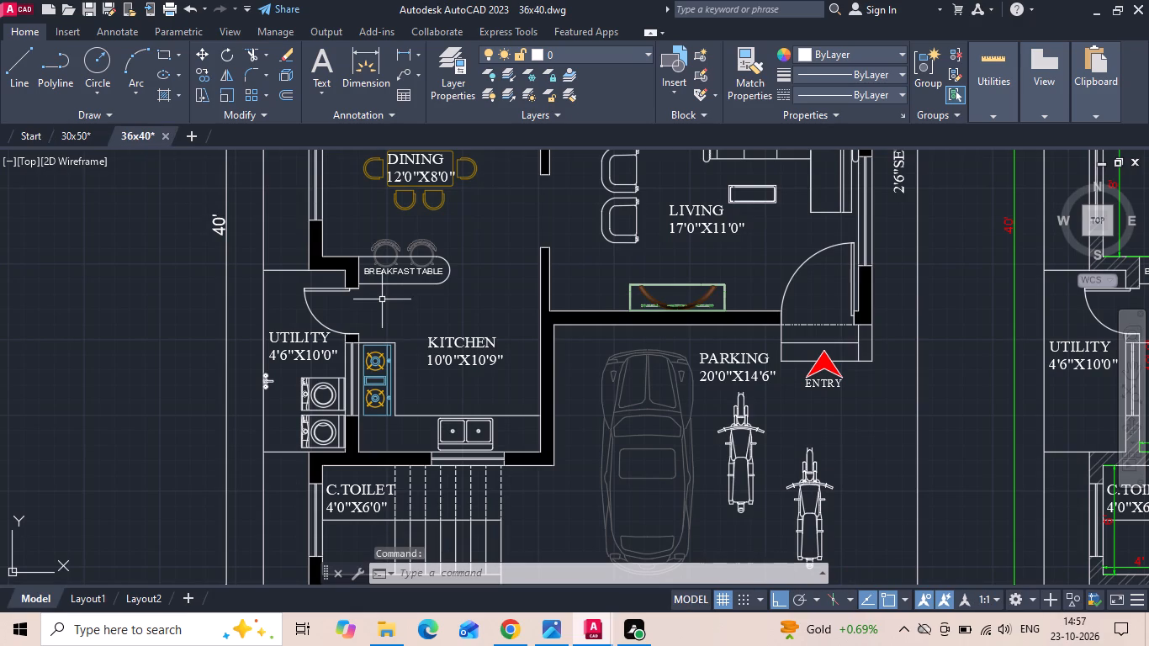
{"action": "scroll", "coordinate": [500, 350], "scroll_direction": "down", "scroll_amount": 2}
{"action": "scroll", "coordinate": [489, 286], "scroll_direction": "up", "scroll_amount": 3}
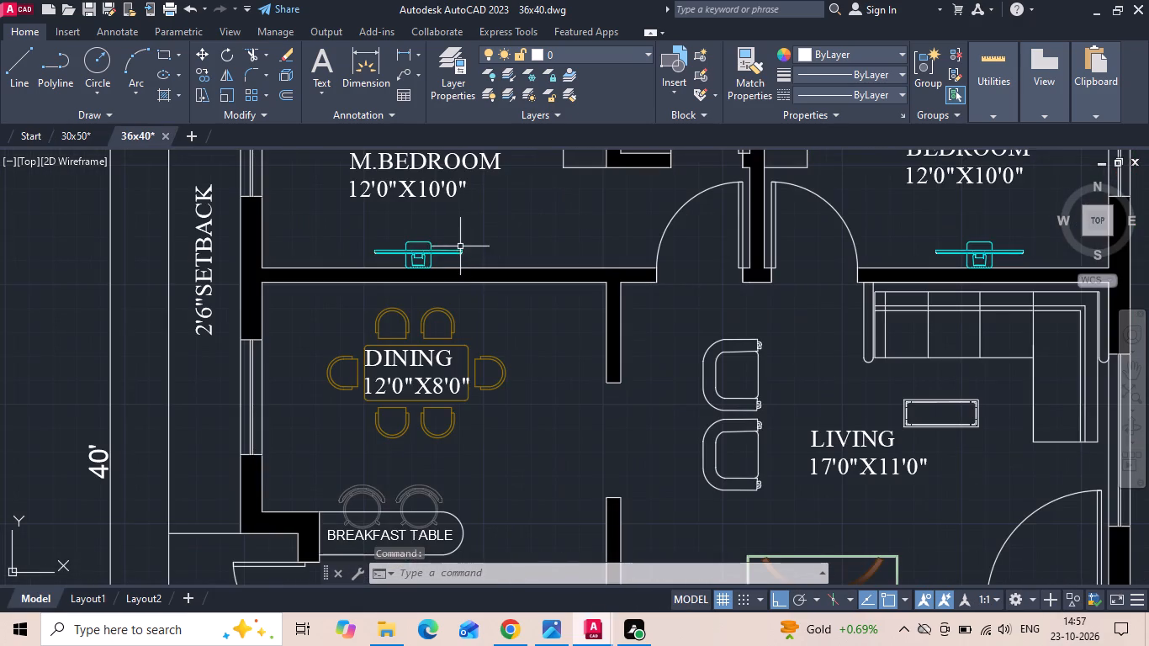
{"action": "left_click", "coordinate": [436, 249]}
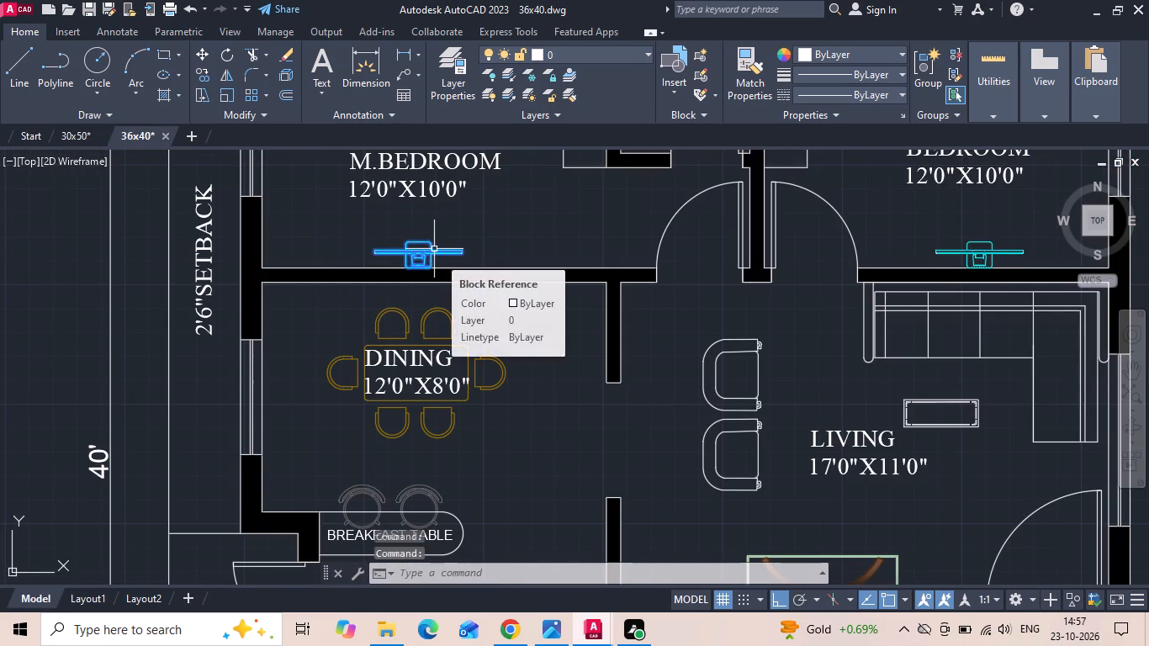
{"action": "key", "text": "ctrl+v"}
{"action": "key", "text": "Escape"}
{"action": "left_click", "coordinate": [422, 259]}
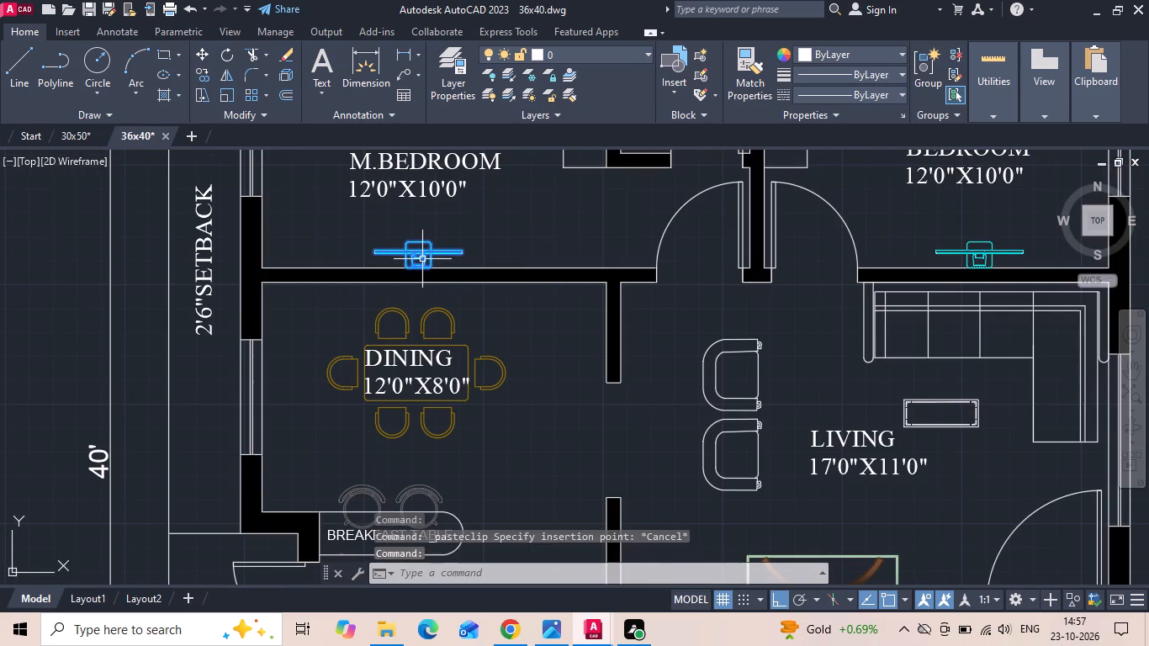
{"action": "key", "text": "ctrl+c"}
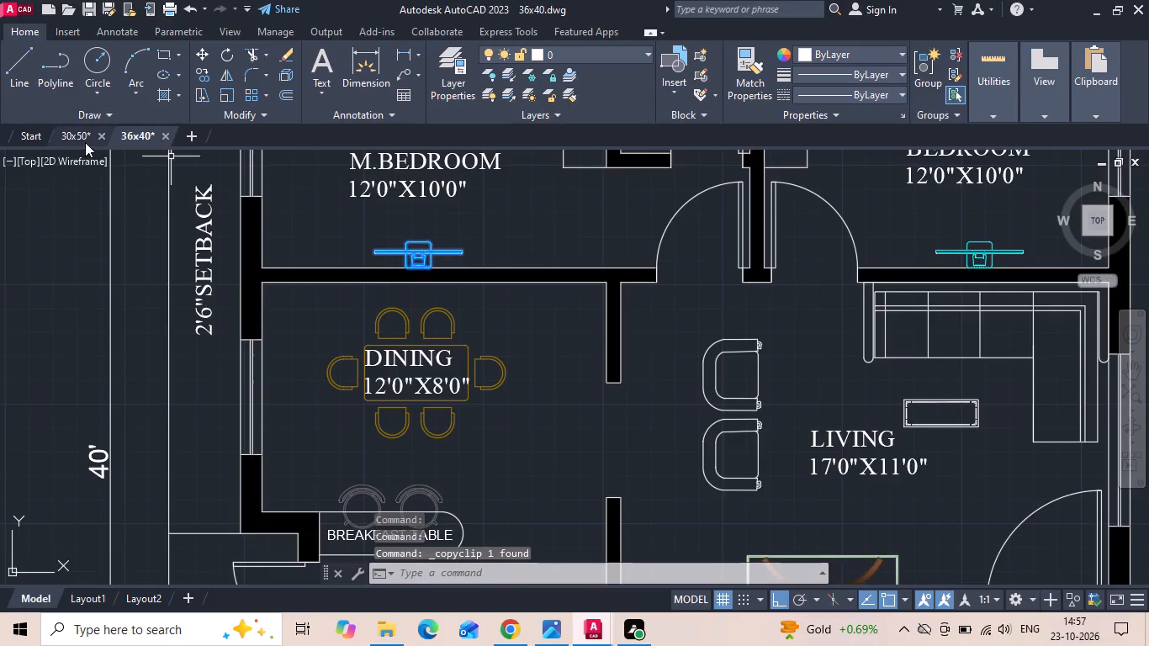
Paste the TV block into the first-floor 16'10"X10'6" bedroom of the 30x50 drawing.
{"action": "left_click", "coordinate": [82, 138]}
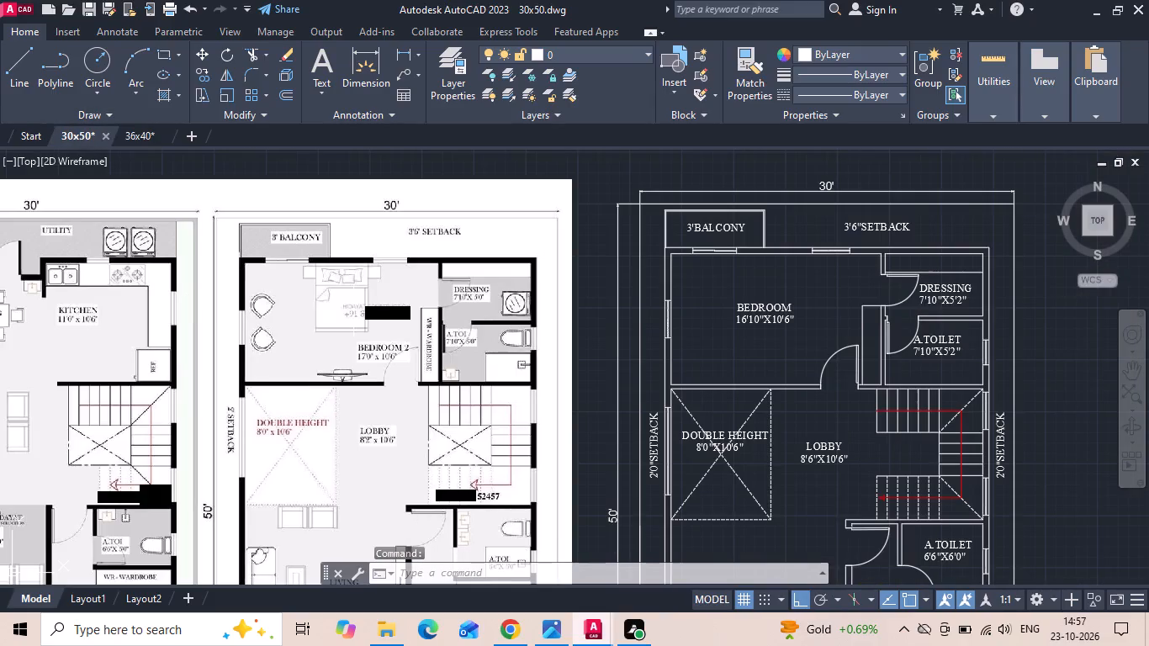
{"action": "key", "text": "ctrl+v"}
{"action": "scroll", "coordinate": [739, 356], "scroll_direction": "up", "scroll_amount": 2}
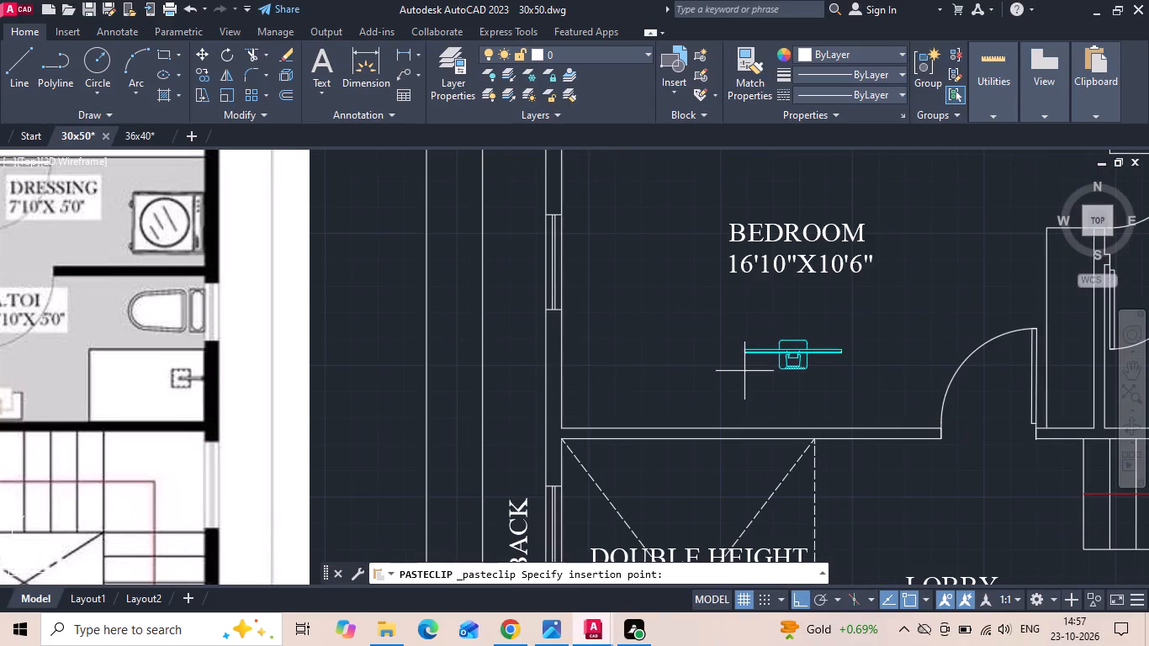
{"action": "left_click", "coordinate": [744, 371]}
{"action": "scroll", "coordinate": [749, 377], "scroll_direction": "down", "scroll_amount": 1}
{"action": "key", "text": "Escape"}
Move the TV by its base midpoint onto the inner face of the bedroom wall shared with the double height area.
{"action": "scroll", "coordinate": [847, 382], "scroll_direction": "up", "scroll_amount": 3}
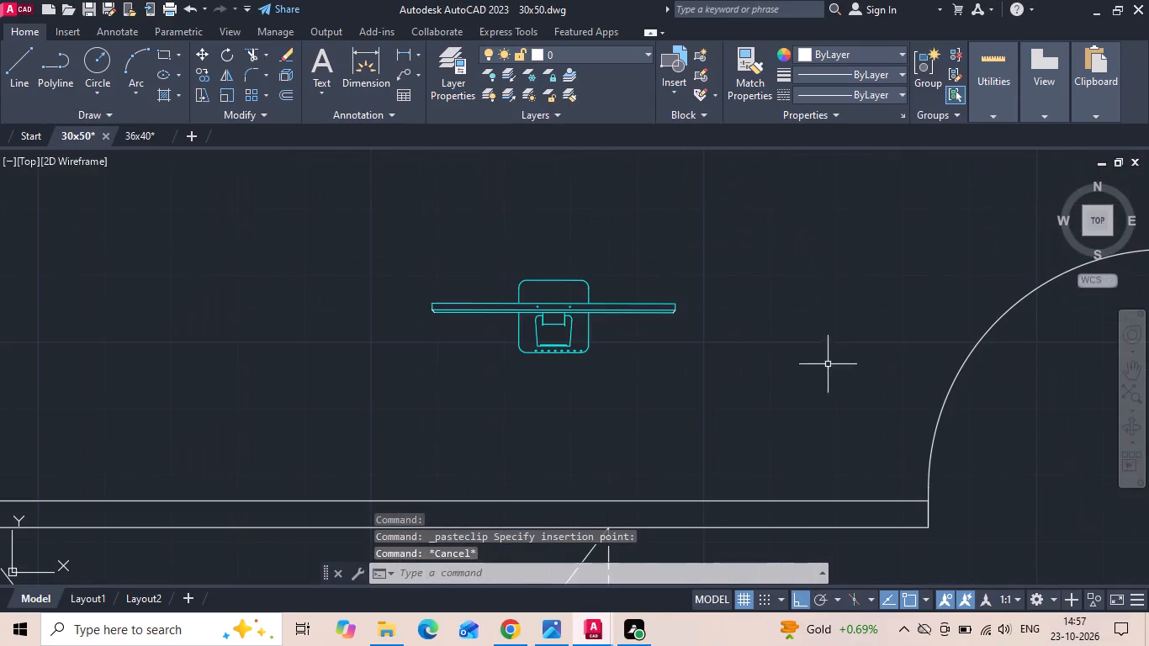
{"action": "left_click_drag", "start_coordinate": [699, 382], "coordinate": [686, 379]}
{"action": "left_click", "coordinate": [539, 252]}
{"action": "right_click", "coordinate": [538, 252]}
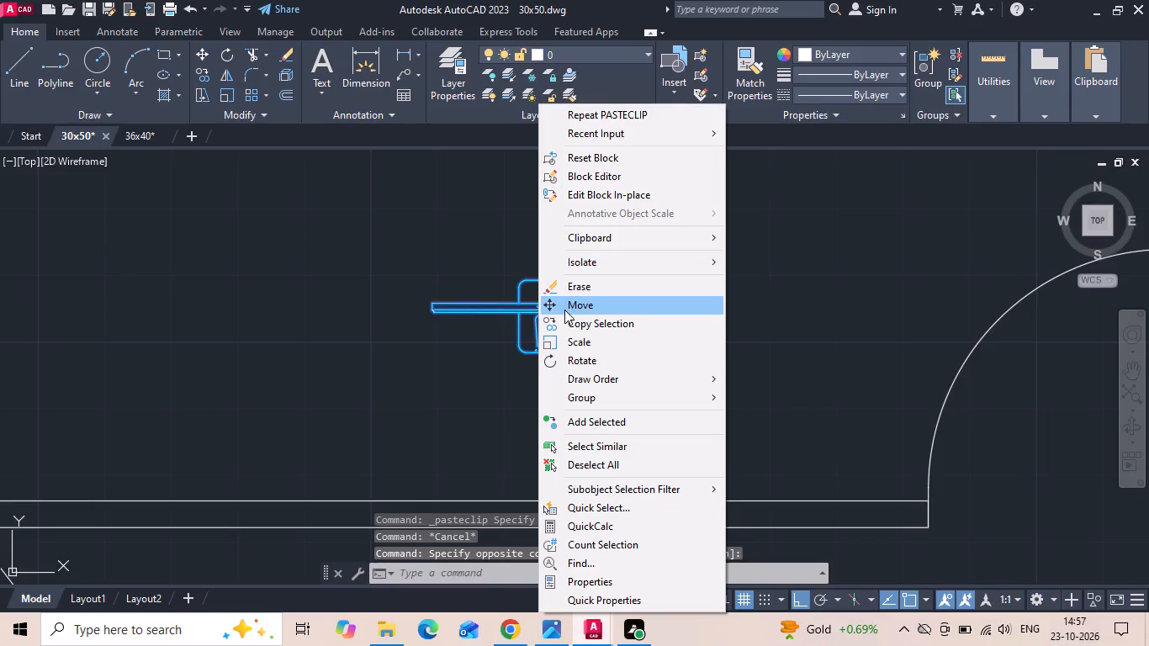
{"action": "left_click", "coordinate": [564, 310]}
{"action": "scroll", "coordinate": [509, 383], "scroll_direction": "up", "scroll_amount": 2}
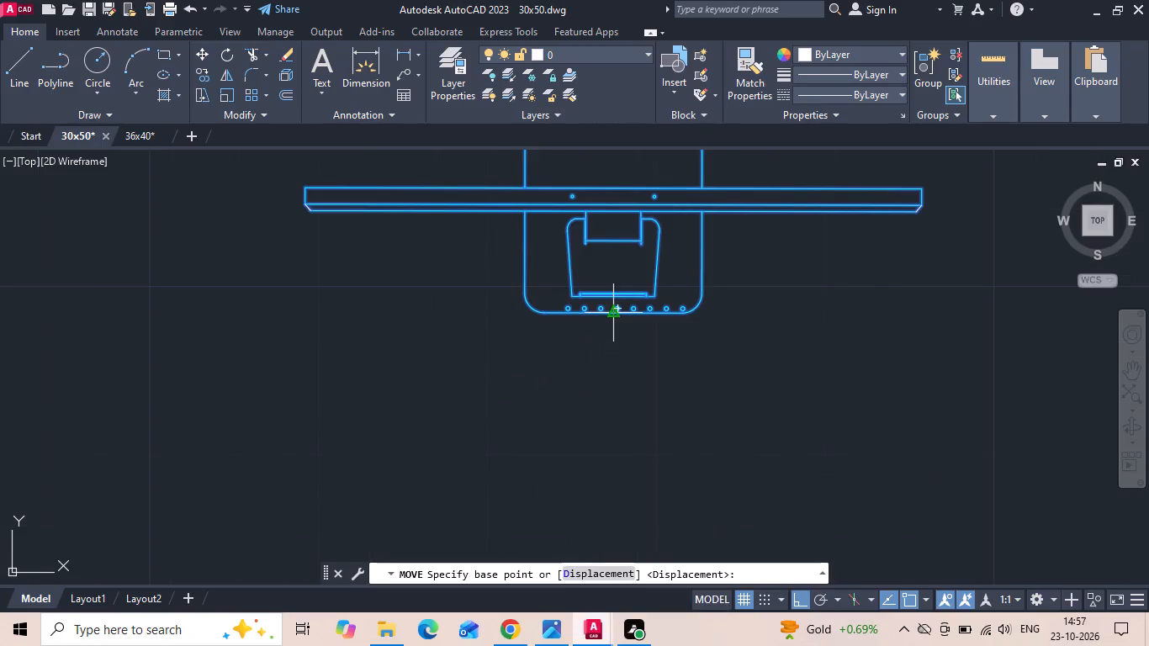
{"action": "left_click", "coordinate": [614, 317]}
{"action": "scroll", "coordinate": [619, 276], "scroll_direction": "down", "scroll_amount": 4}
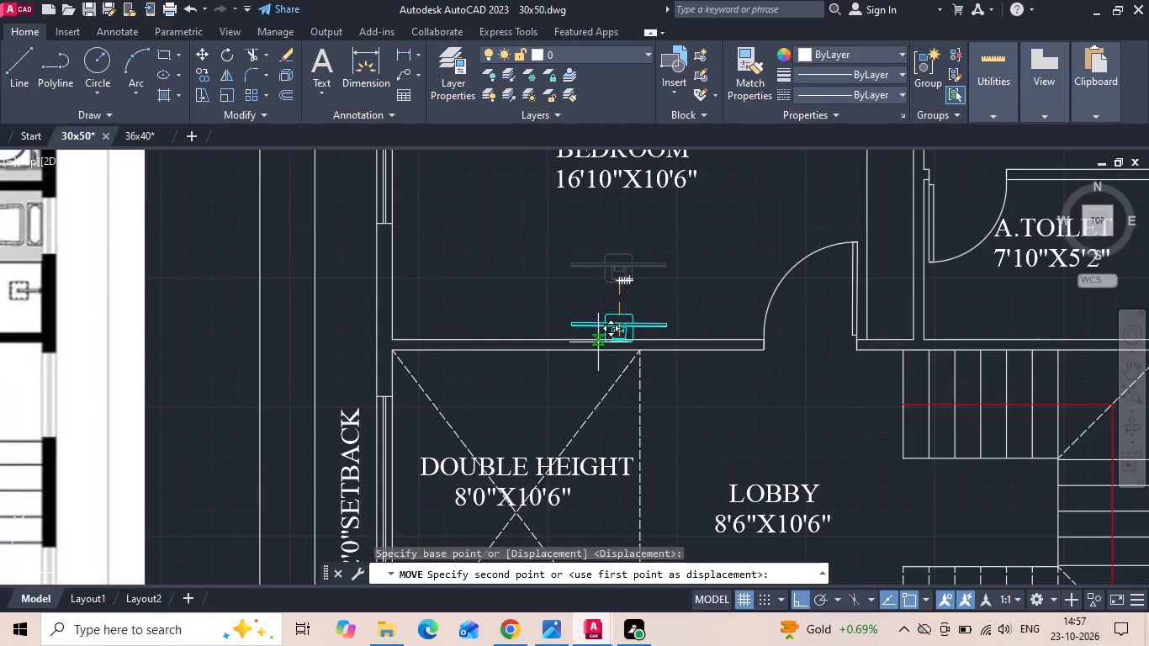
{"action": "left_click", "coordinate": [577, 338]}
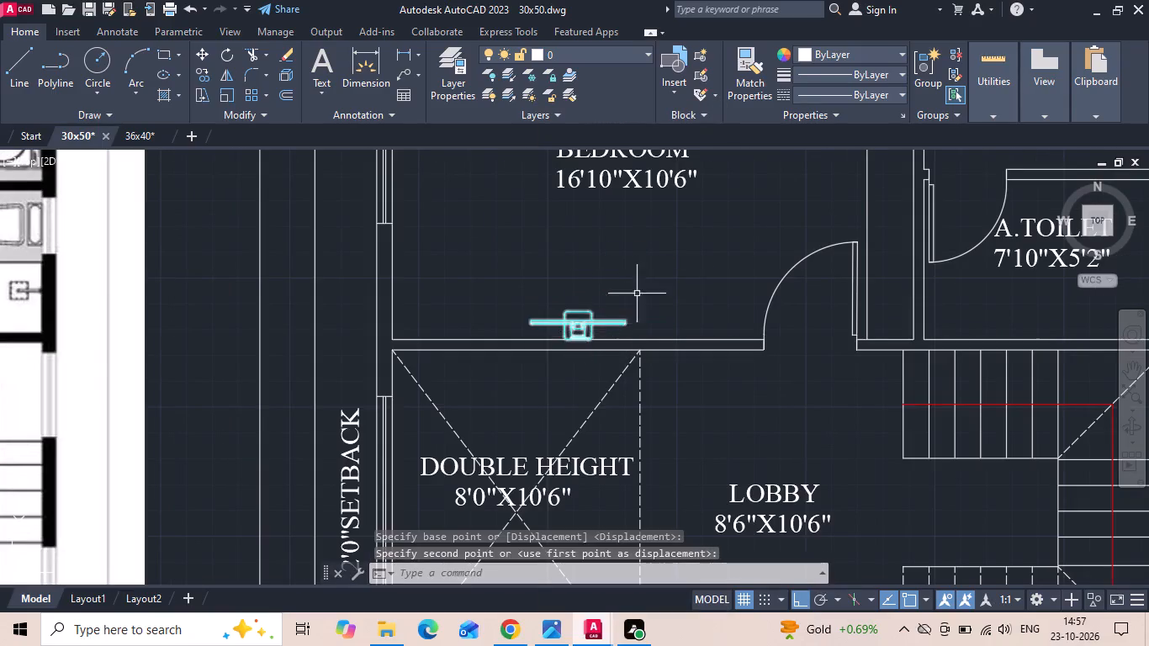
{"action": "scroll", "coordinate": [676, 289], "scroll_direction": "down", "scroll_amount": 2}
{"action": "scroll", "coordinate": [672, 300], "scroll_direction": "up", "scroll_amount": 3}
{"action": "key", "text": "Escape"}
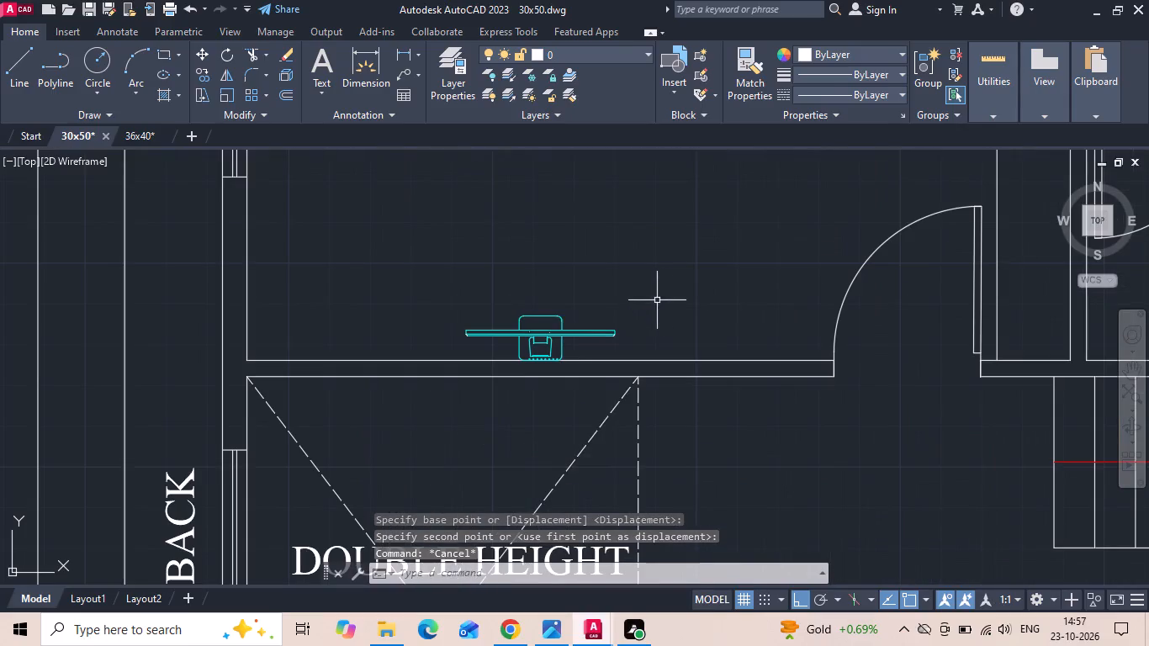
Move the TV 2' along the bedroom wall toward the door.
{"action": "left_click_drag", "start_coordinate": [655, 300], "coordinate": [622, 312]}
{"action": "left_click", "coordinate": [522, 333]}
{"action": "right_click", "coordinate": [521, 334]}
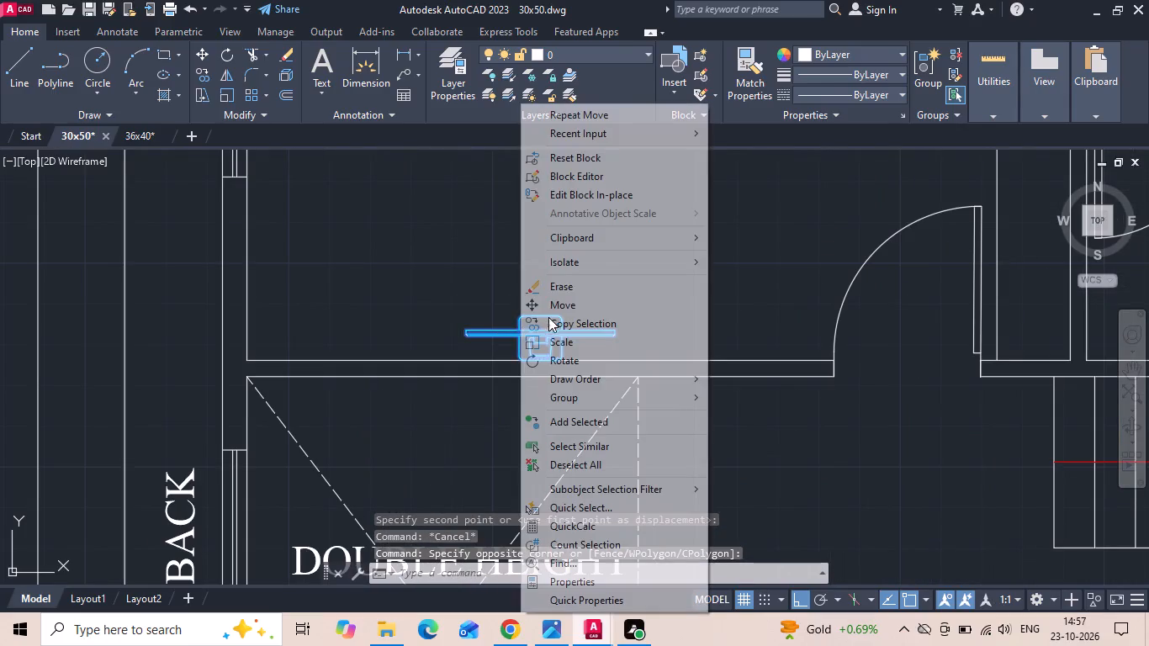
{"action": "left_click", "coordinate": [553, 313]}
{"action": "left_click", "coordinate": [612, 255]}
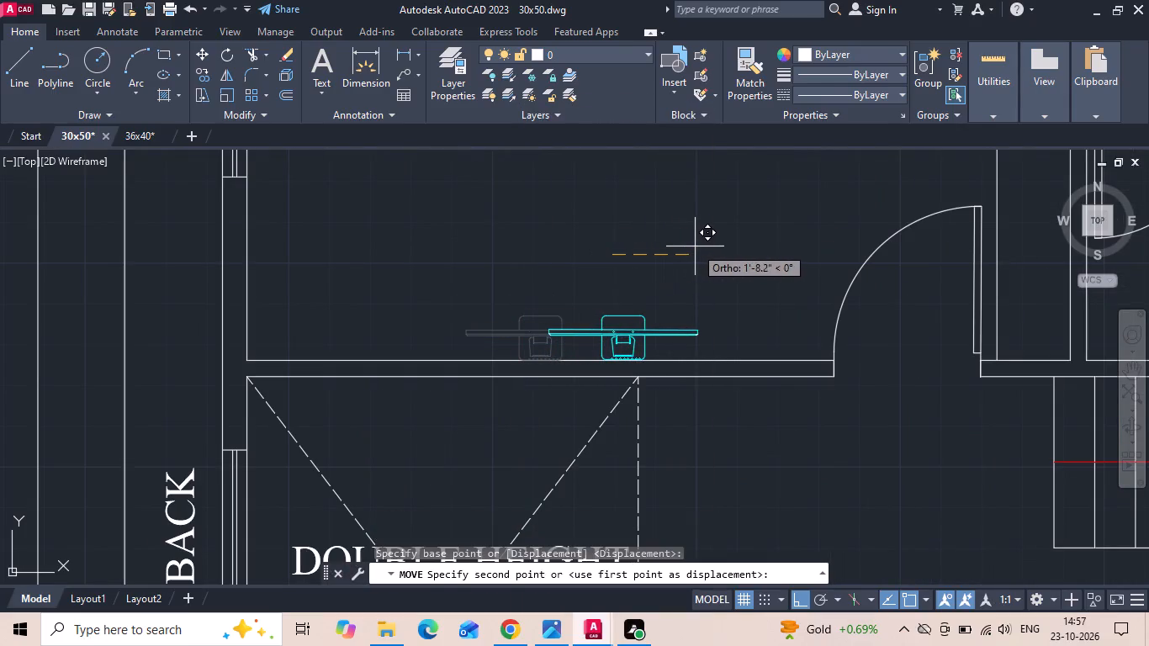
{"action": "key", "text": "2"}
{"action": "key", "text": "apostrophe"}
{"action": "key", "text": "Return"}
{"action": "scroll", "coordinate": [699, 264], "scroll_direction": "down", "scroll_amount": 3}
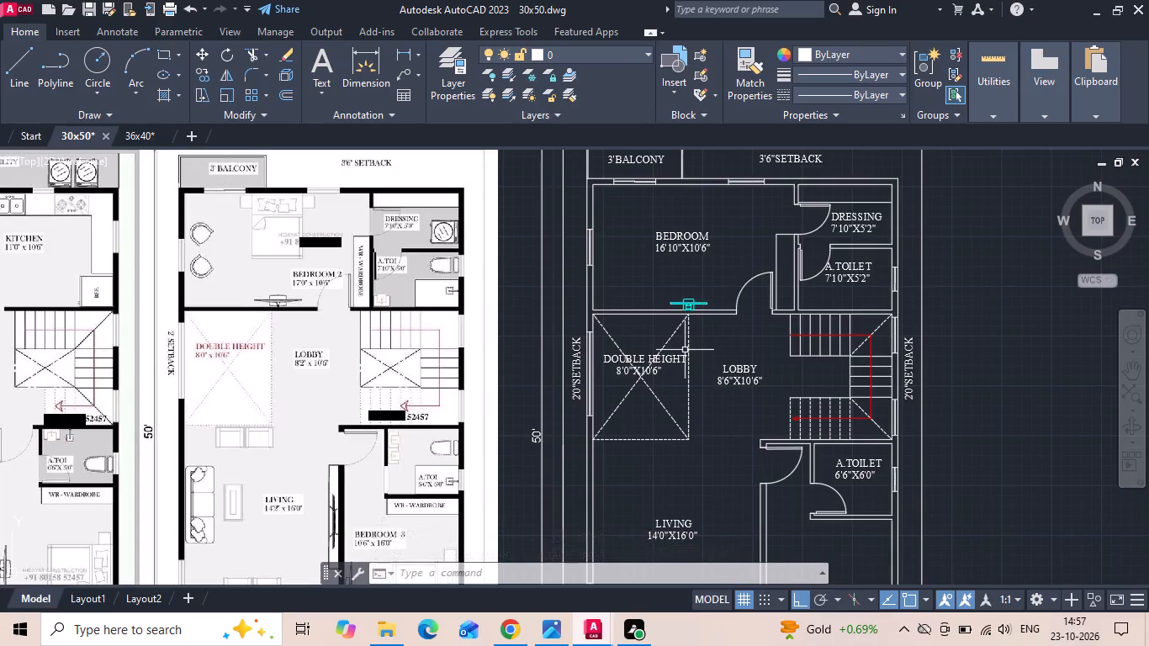
Copy the bedroom TV straight down into the first-floor living room, below the LIVING label.
{"action": "middle_click_drag", "start_coordinate": [674, 318], "coordinate": [675, 292]}
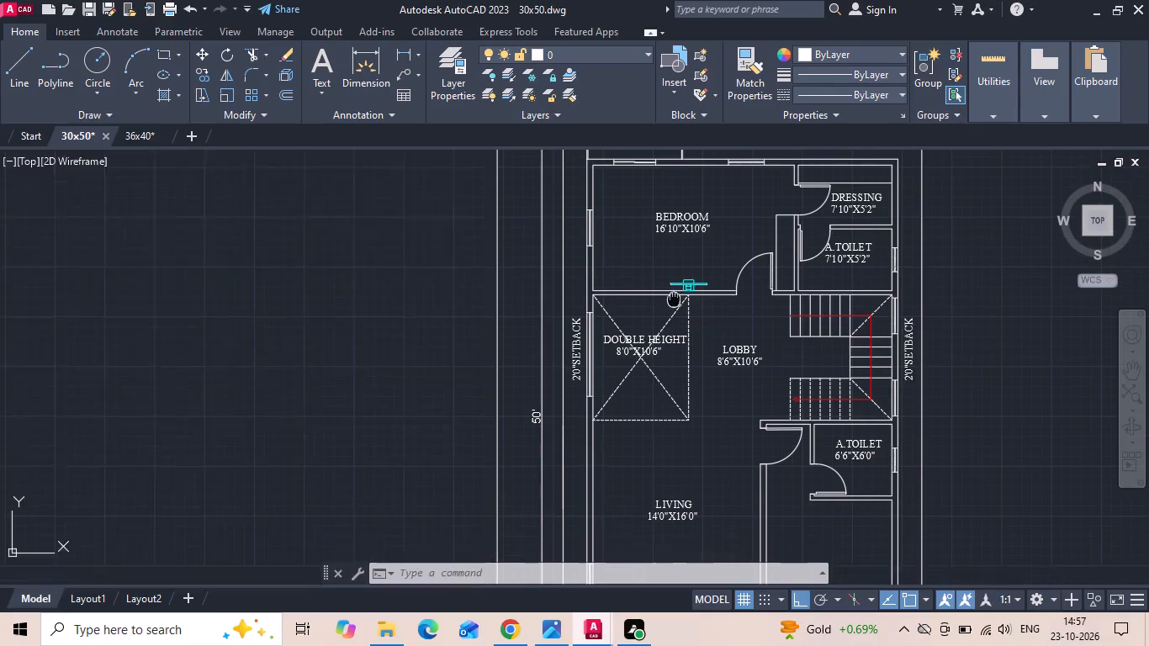
{"action": "middle_click_drag", "start_coordinate": [675, 292], "coordinate": [675, 288]}
{"action": "scroll", "coordinate": [675, 288], "scroll_direction": "down", "scroll_amount": 1}
{"action": "scroll", "coordinate": [703, 304], "scroll_direction": "up", "scroll_amount": 2}
{"action": "left_click", "coordinate": [654, 252]}
{"action": "right_click", "coordinate": [653, 252]}
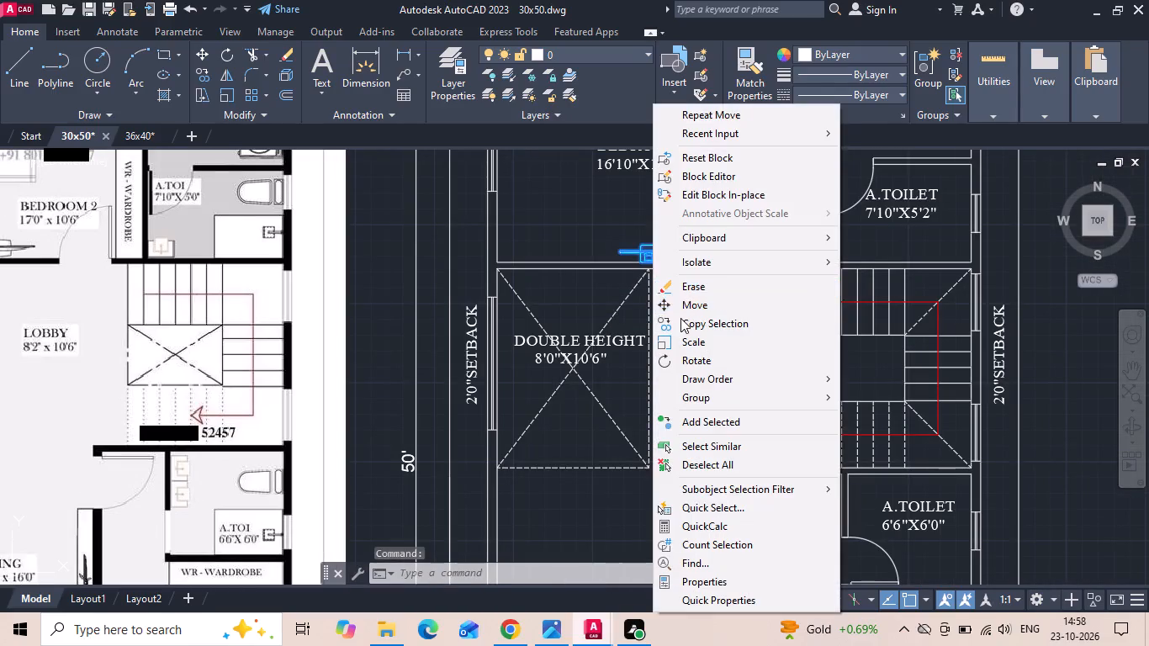
{"action": "left_click", "coordinate": [682, 321]}
{"action": "left_click_drag", "start_coordinate": [657, 262], "coordinate": [658, 283]}
{"action": "middle_click_drag", "start_coordinate": [647, 420], "coordinate": [664, 168]}
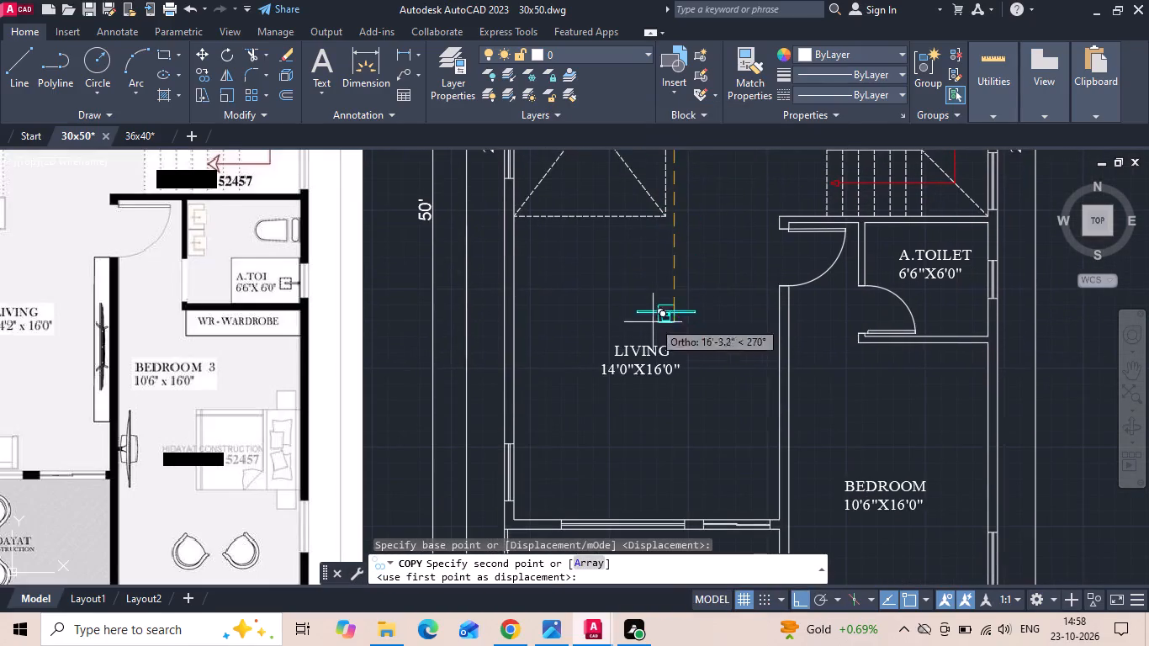
{"action": "scroll", "coordinate": [651, 386], "scroll_direction": "up", "scroll_amount": 1}
{"action": "middle_click_drag", "start_coordinate": [658, 426], "coordinate": [642, 324]}
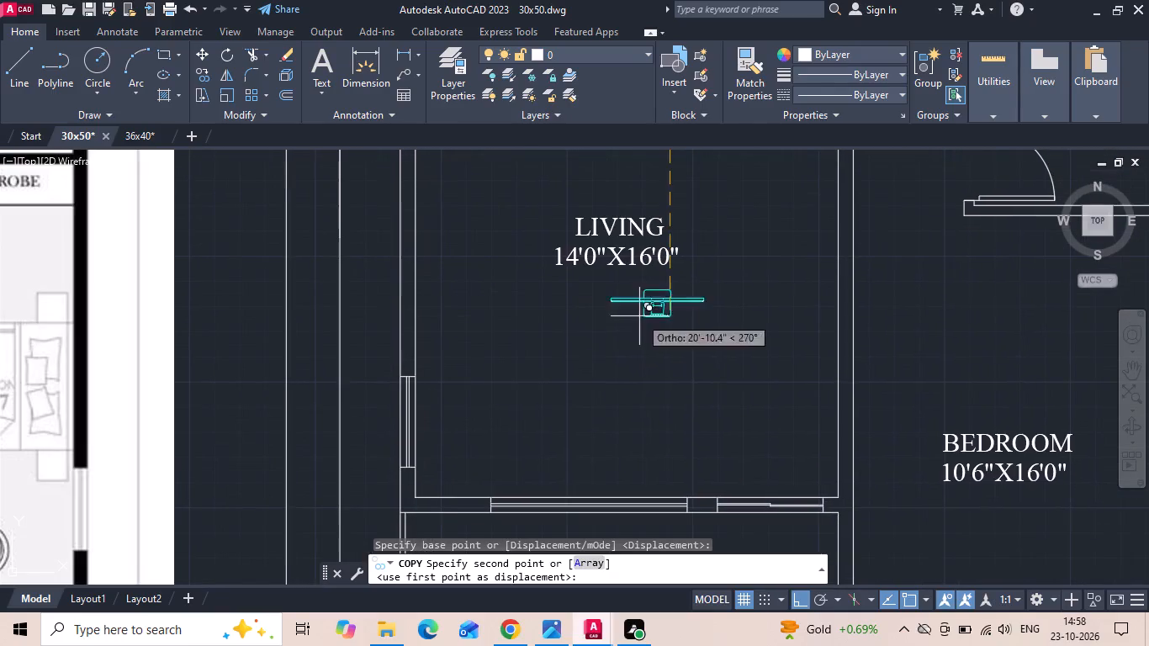
{"action": "left_click", "coordinate": [631, 363]}
{"action": "key", "text": "Escape"}
Rotate the copied TV a quarter turn clockwise so its base faces the wall between living room and bedroom.
{"action": "left_click_drag", "start_coordinate": [662, 322], "coordinate": [628, 367]}
{"action": "left_click", "coordinate": [617, 374]}
{"action": "right_click", "coordinate": [614, 374]}
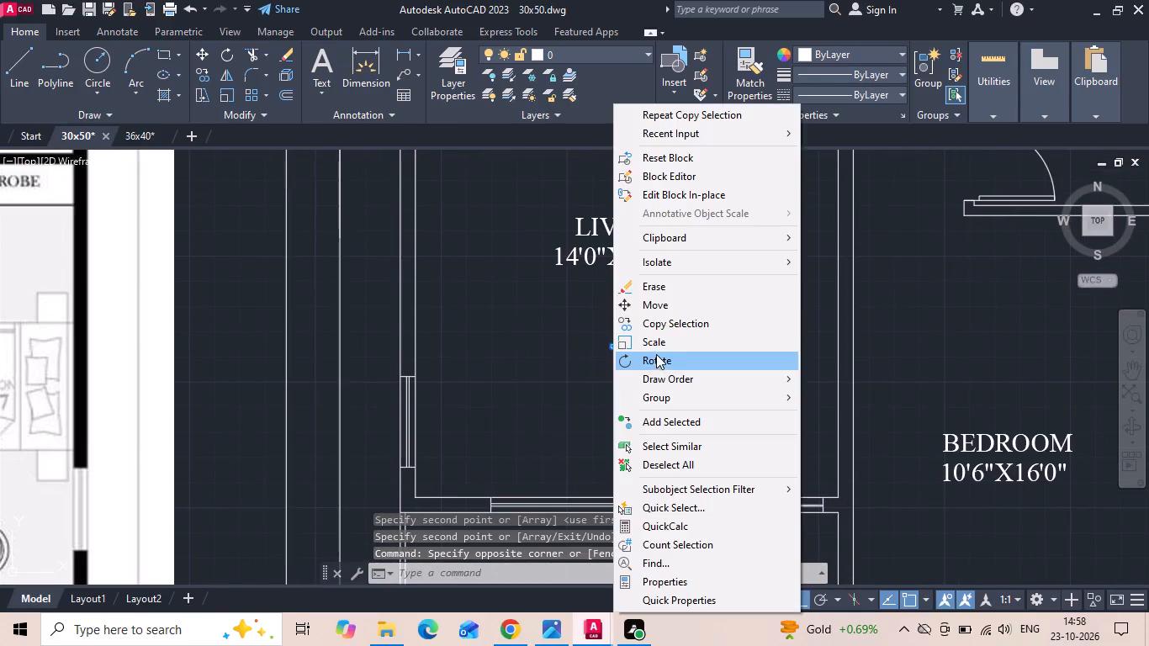
{"action": "left_click", "coordinate": [656, 354]}
{"action": "left_click_drag", "start_coordinate": [660, 394], "coordinate": [649, 412]}
{"action": "left_click", "coordinate": [630, 427]}
Move the rotated TV by its base midpoint onto the 10'6"X16'0" bedroom's side of the wall shared with the living room.
{"action": "left_click", "coordinate": [712, 390]}
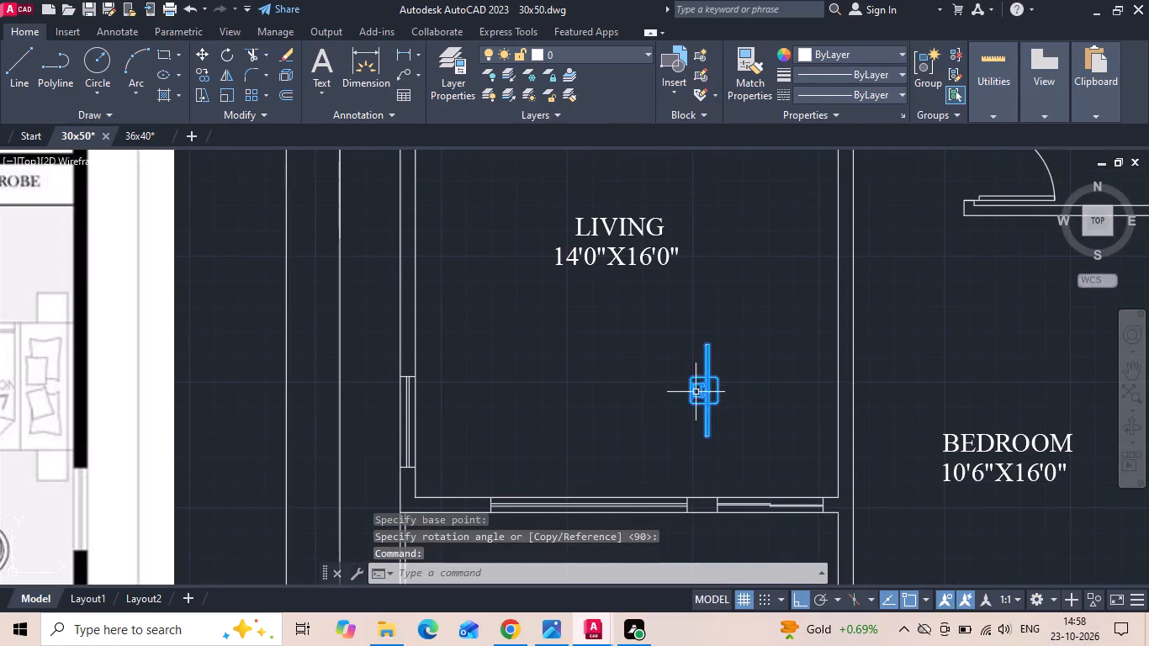
{"action": "right_click", "coordinate": [672, 393]}
{"action": "left_click", "coordinate": [725, 306]}
{"action": "scroll", "coordinate": [698, 403], "scroll_direction": "up", "scroll_amount": 5}
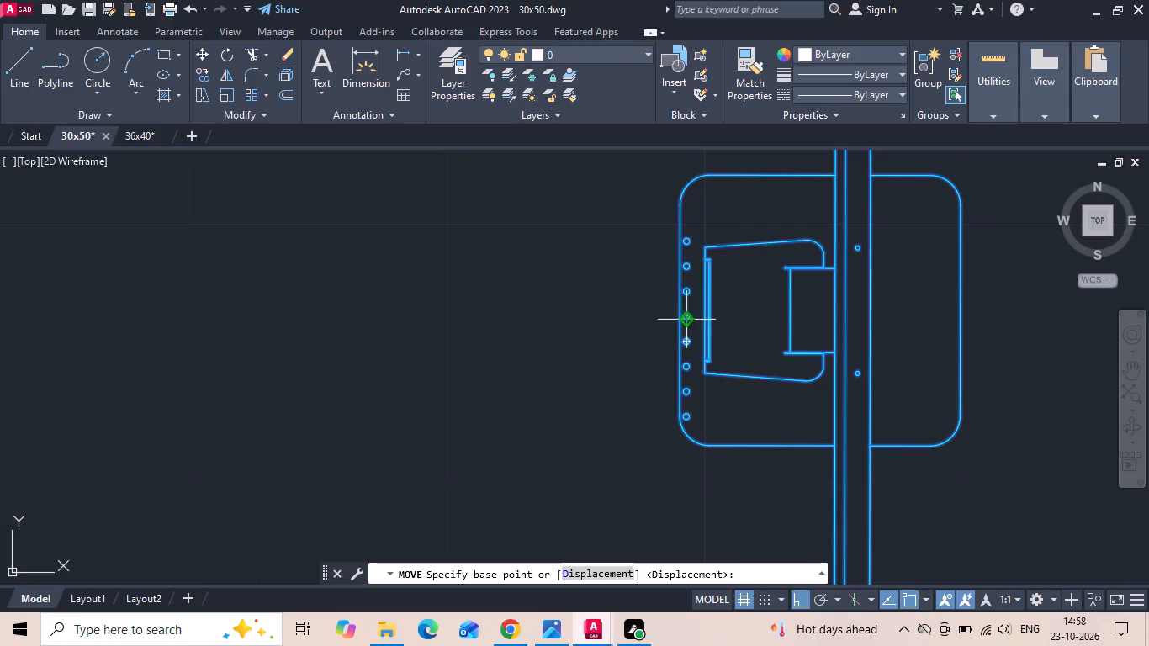
{"action": "scroll", "coordinate": [674, 328], "scroll_direction": "up", "scroll_amount": 1}
{"action": "left_click", "coordinate": [678, 302]}
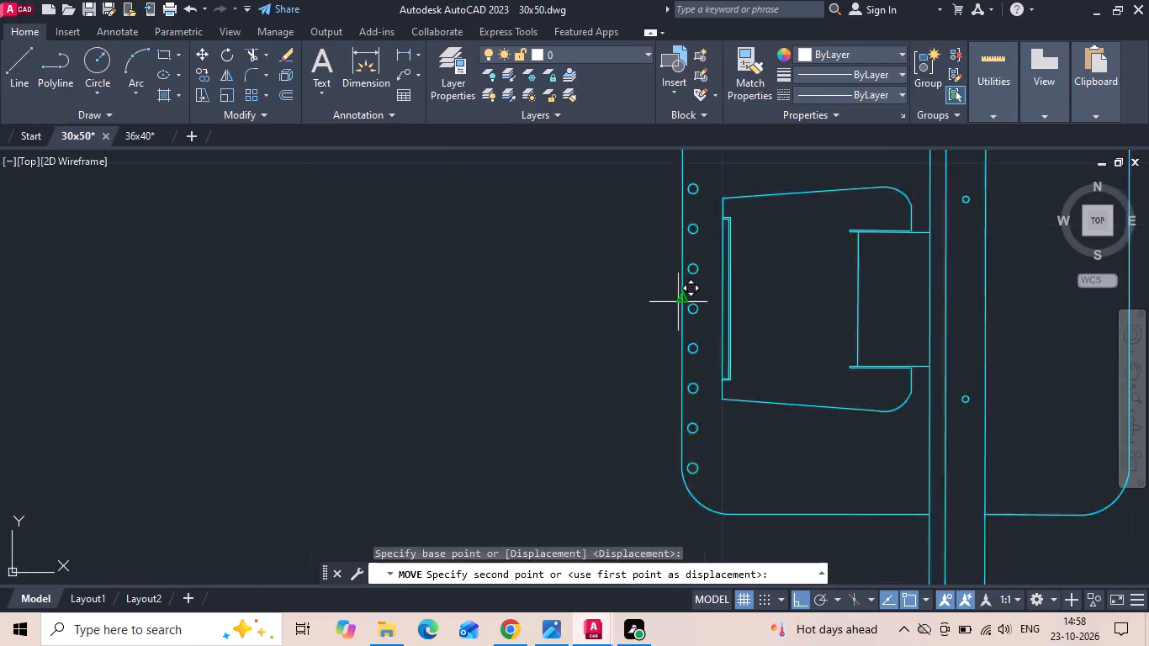
{"action": "scroll", "coordinate": [643, 317], "scroll_direction": "up", "scroll_amount": 1}
{"action": "scroll", "coordinate": [638, 331], "scroll_direction": "down", "scroll_amount": 8}
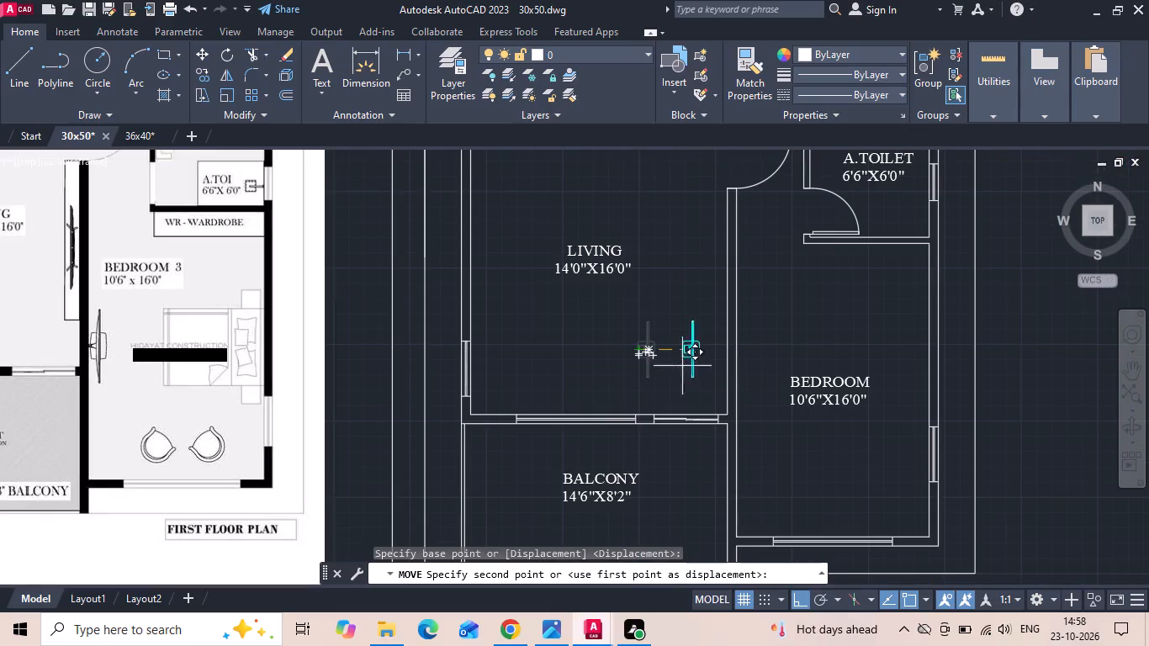
{"action": "scroll", "coordinate": [736, 395], "scroll_direction": "up", "scroll_amount": 1}
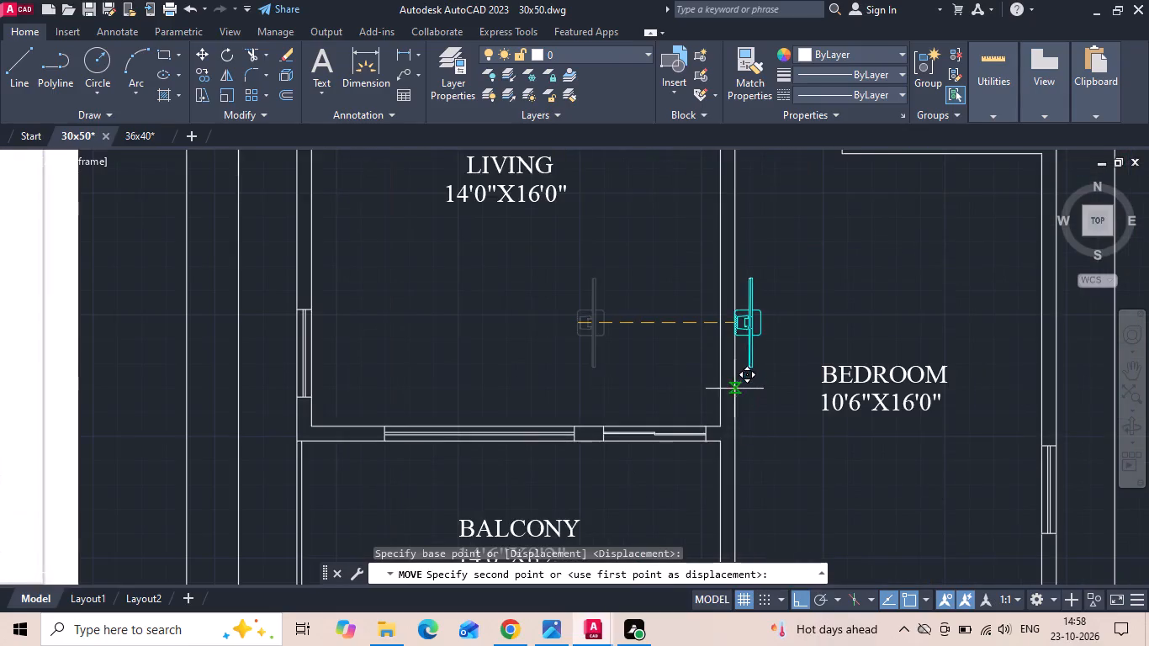
{"action": "scroll", "coordinate": [729, 368], "scroll_direction": "down", "scroll_amount": 1}
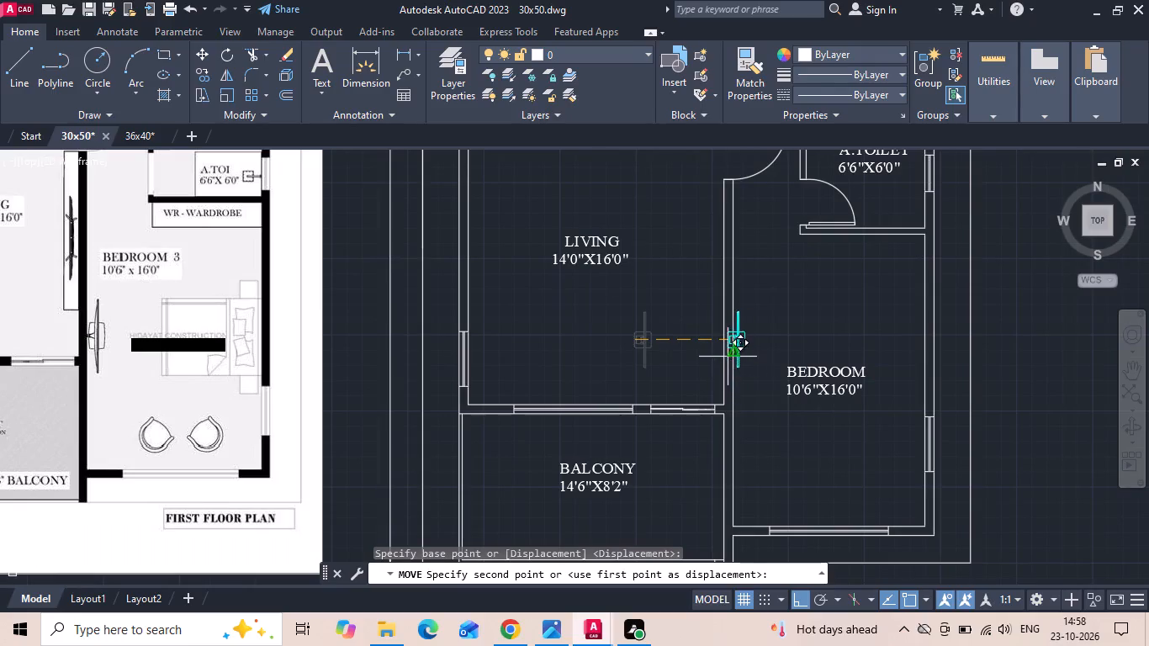
{"action": "left_click", "coordinate": [728, 355]}
Save the 30x50 drawing with both first-floor bedroom TVs placed.
{"action": "key", "text": "ctrl+s"}
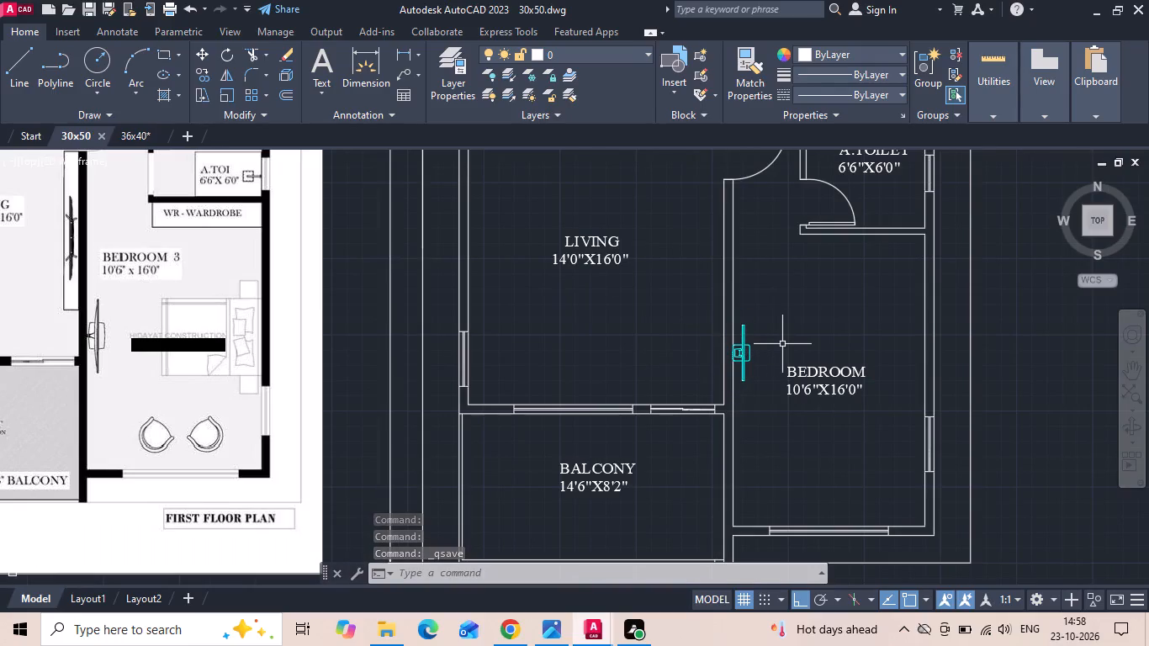
{"action": "key", "text": "ctrl+s"}
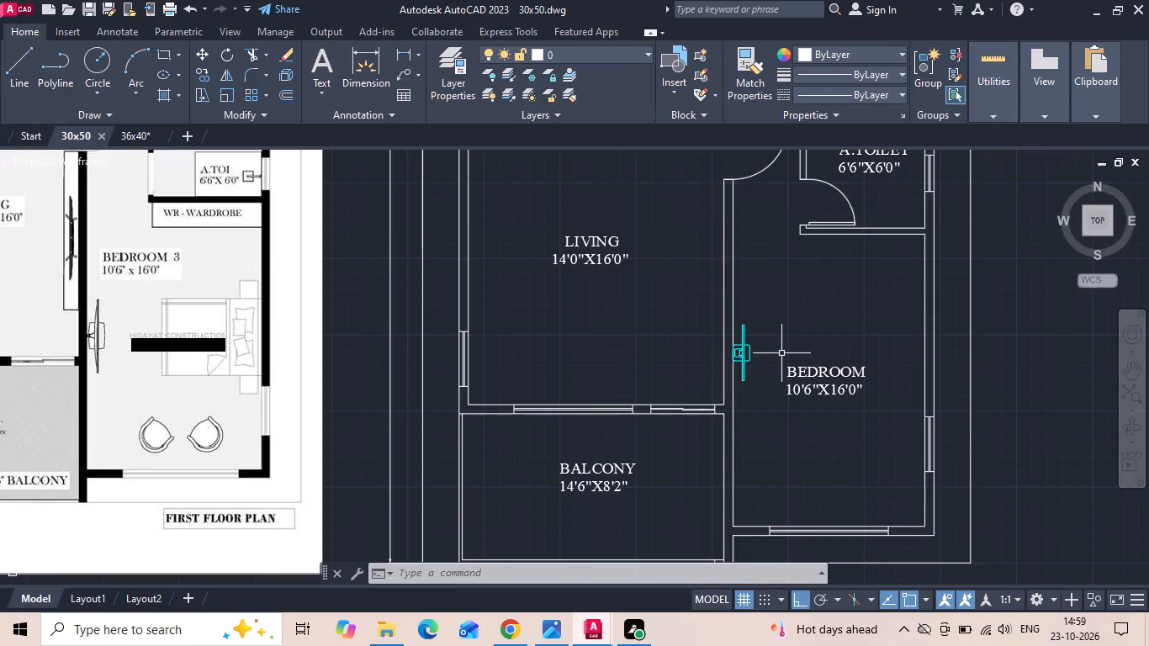
Offset the bottom wall line of the ground-floor 6'6"X5'0" A.TOILET by 18 inches down into the 10'6"X17'0" bedroom.
{"action": "scroll", "coordinate": [924, 416], "scroll_direction": "down", "scroll_amount": 1}
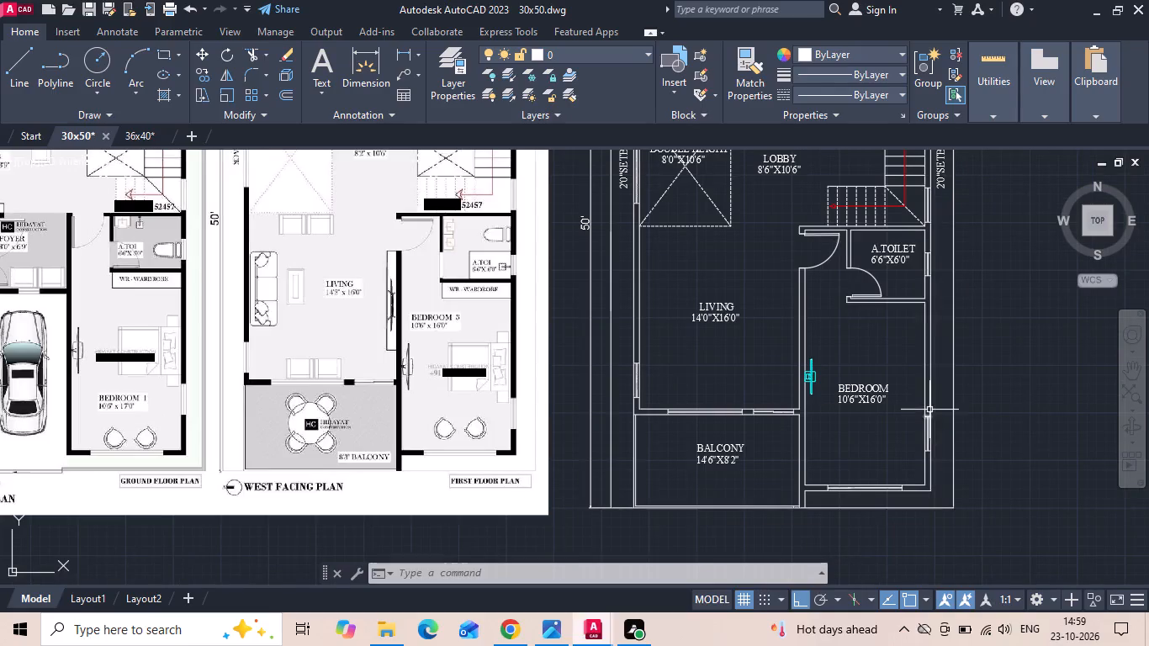
{"action": "middle_click_drag", "start_coordinate": [406, 344], "coordinate": [464, 355]}
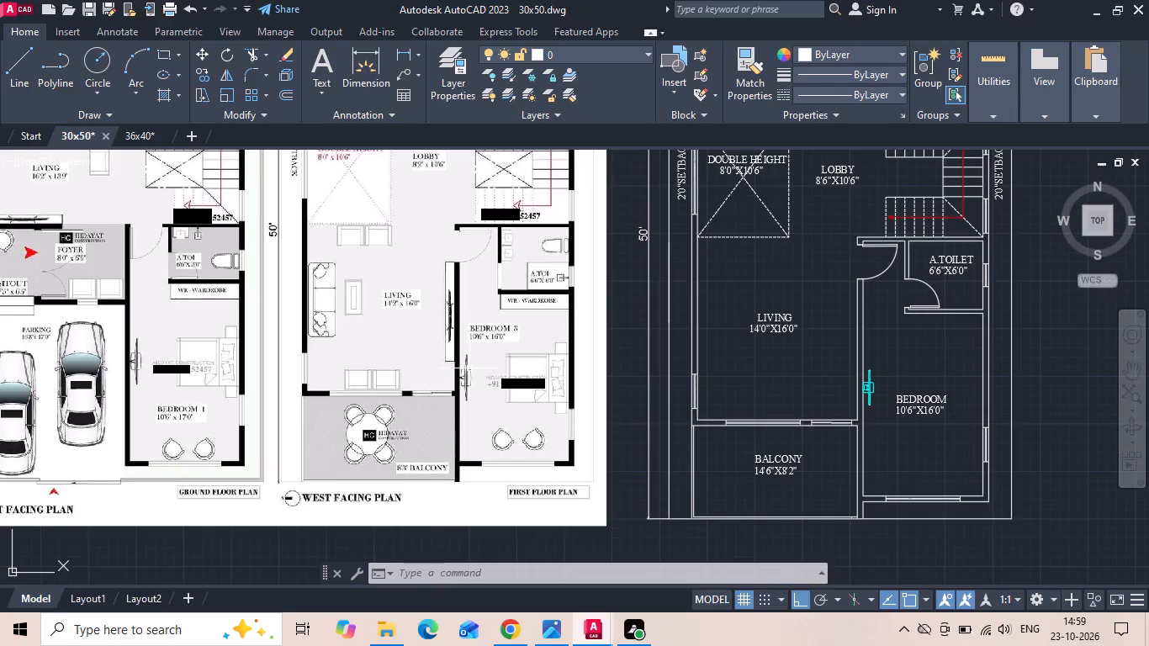
{"action": "scroll", "coordinate": [485, 405], "scroll_direction": "down", "scroll_amount": 1}
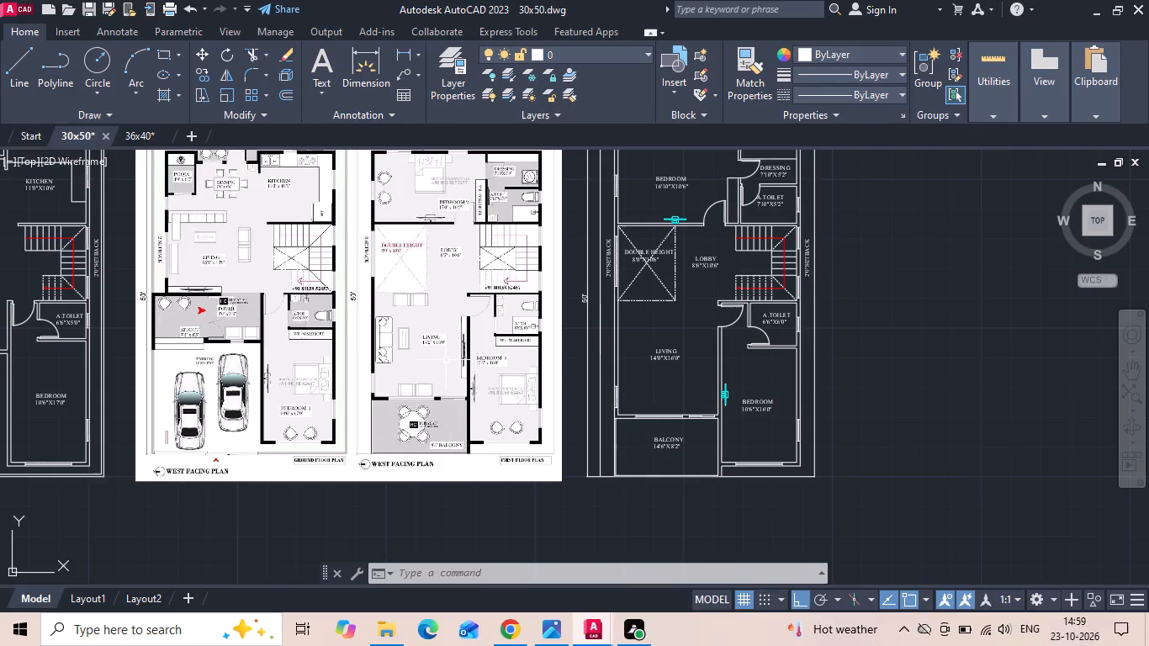
{"action": "scroll", "coordinate": [230, 366], "scroll_direction": "up", "scroll_amount": 1}
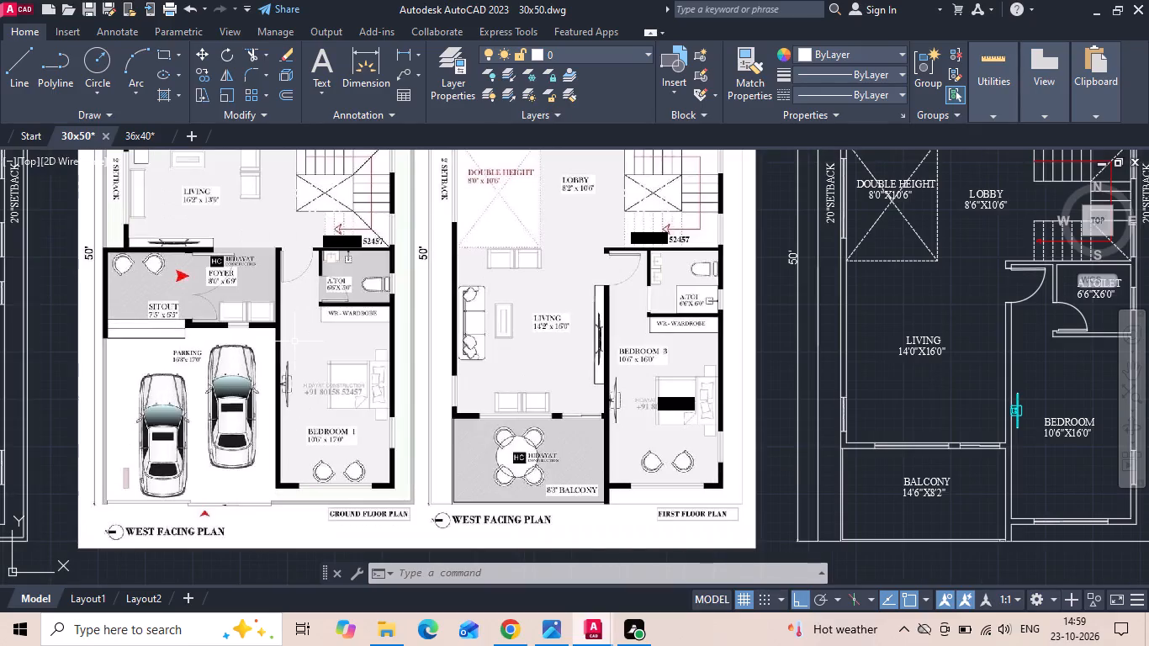
{"action": "scroll", "coordinate": [304, 339], "scroll_direction": "down", "scroll_amount": 2}
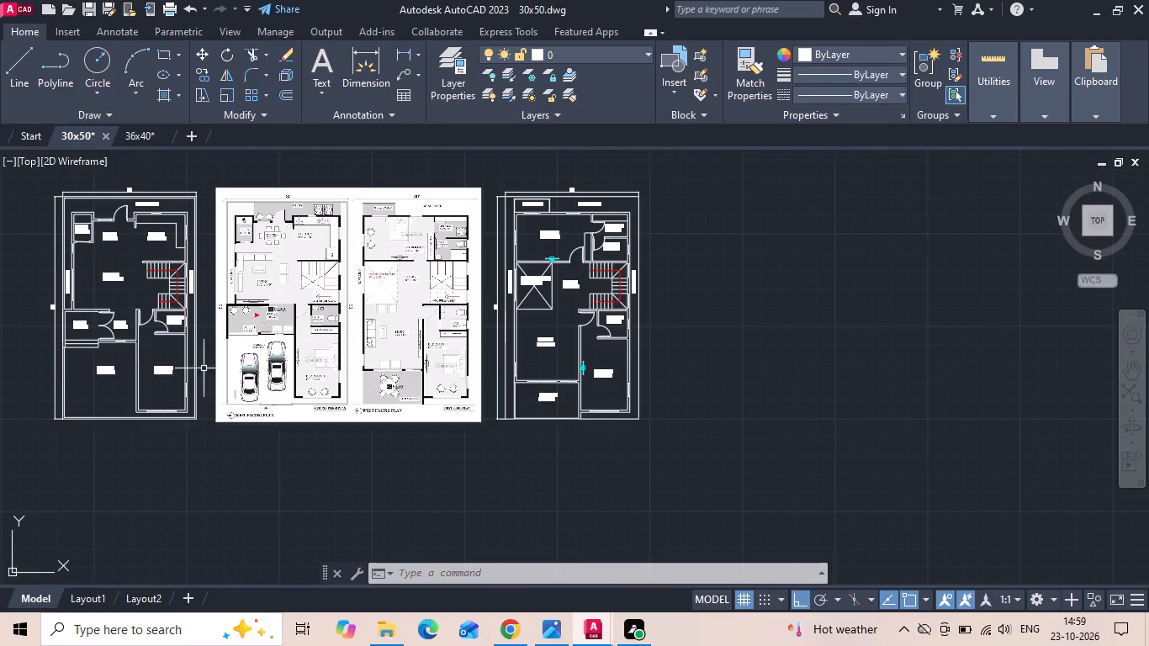
{"action": "scroll", "coordinate": [196, 355], "scroll_direction": "up", "scroll_amount": 2}
{"action": "scroll", "coordinate": [106, 325], "scroll_direction": "up", "scroll_amount": 1}
{"action": "type", "text": "O 18"}
{"action": "key", "text": "Return"}
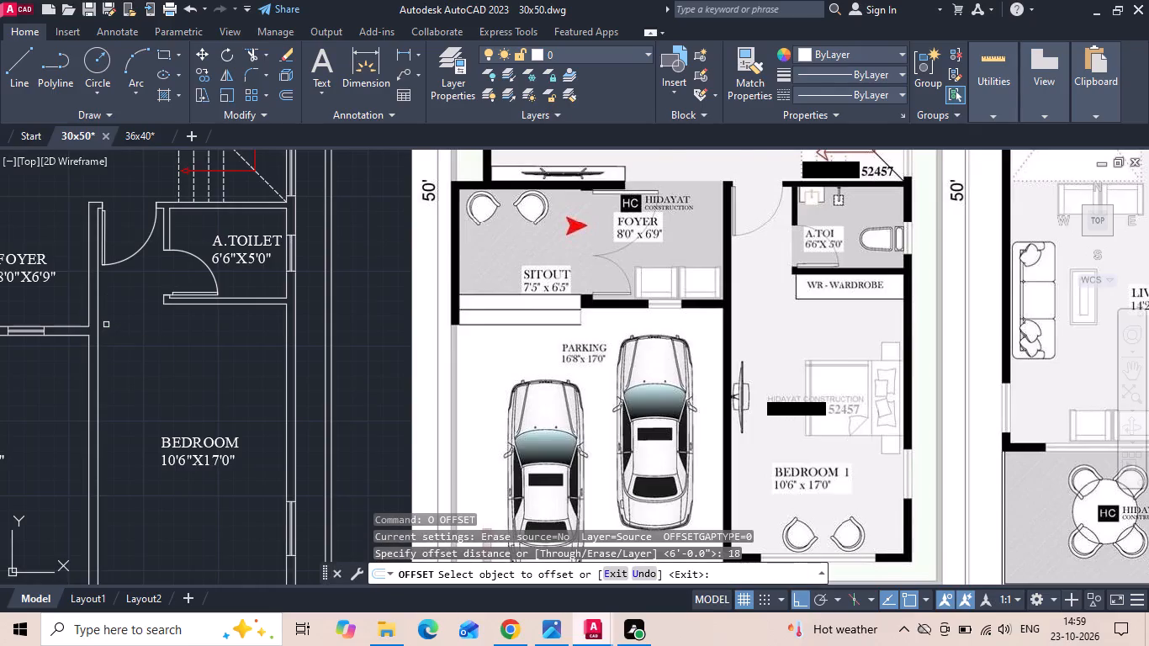
{"action": "scroll", "coordinate": [158, 307], "scroll_direction": "up", "scroll_amount": 1}
{"action": "left_click_drag", "start_coordinate": [182, 300], "coordinate": [173, 364]}
{"action": "left_click", "coordinate": [161, 426]}
Offset the bottom wall line of the first-floor 6'6"X6'0" A.TOILET by 18 inches down into the 10'6"X16'0" bedroom.
{"action": "scroll", "coordinate": [192, 345], "scroll_direction": "down", "scroll_amount": 3}
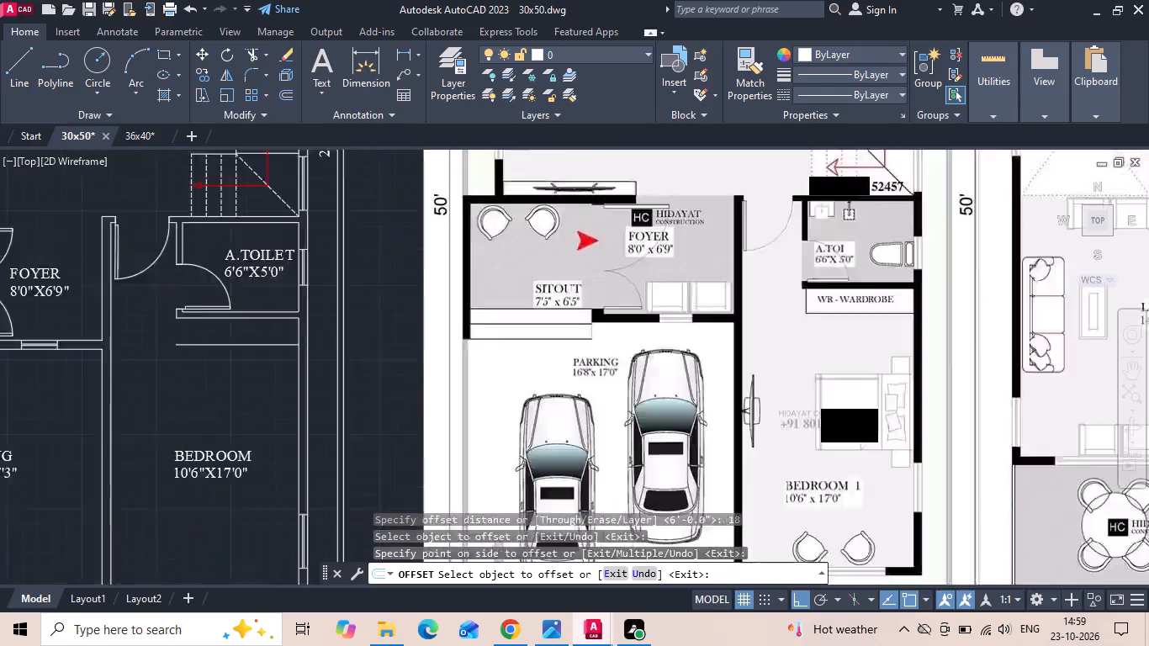
{"action": "scroll", "coordinate": [946, 336], "scroll_direction": "up", "scroll_amount": 3}
{"action": "left_click", "coordinate": [771, 348]}
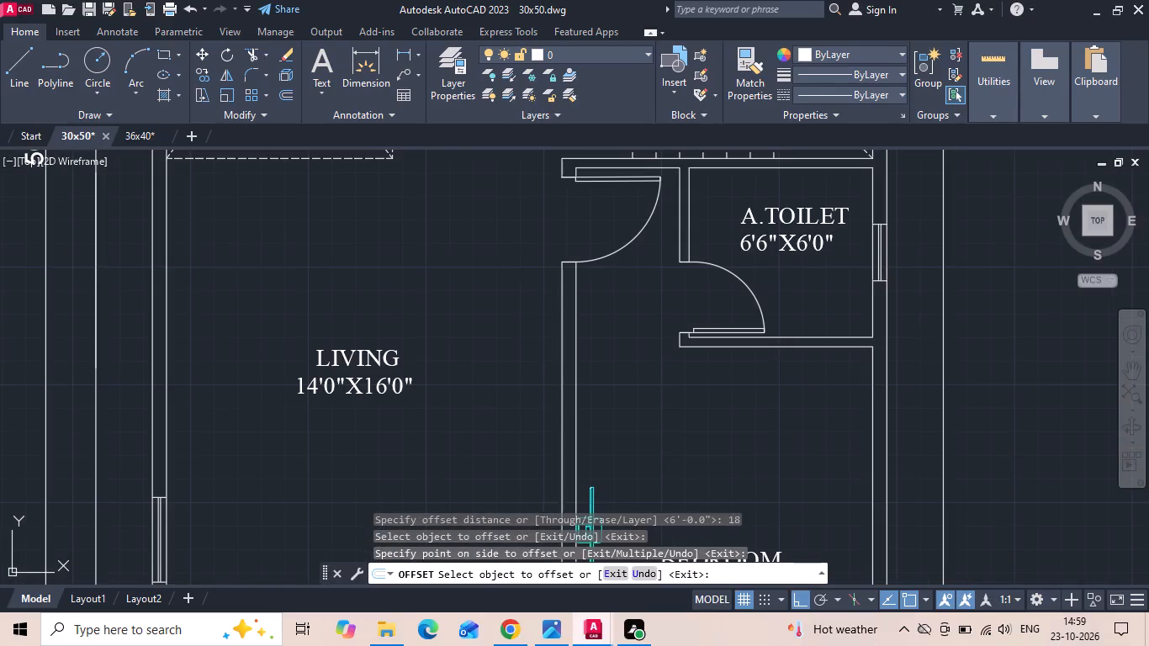
{"action": "left_click", "coordinate": [739, 432]}
{"action": "key", "text": "Escape"}
Extend the toilet walls' short end lines down to the offset lines on both floors, closing the wardrobe outlines.
{"action": "type", "text": "EX"}
{"action": "key", "text": "space"}
{"action": "scroll", "coordinate": [704, 375], "scroll_direction": "up", "scroll_amount": 2}
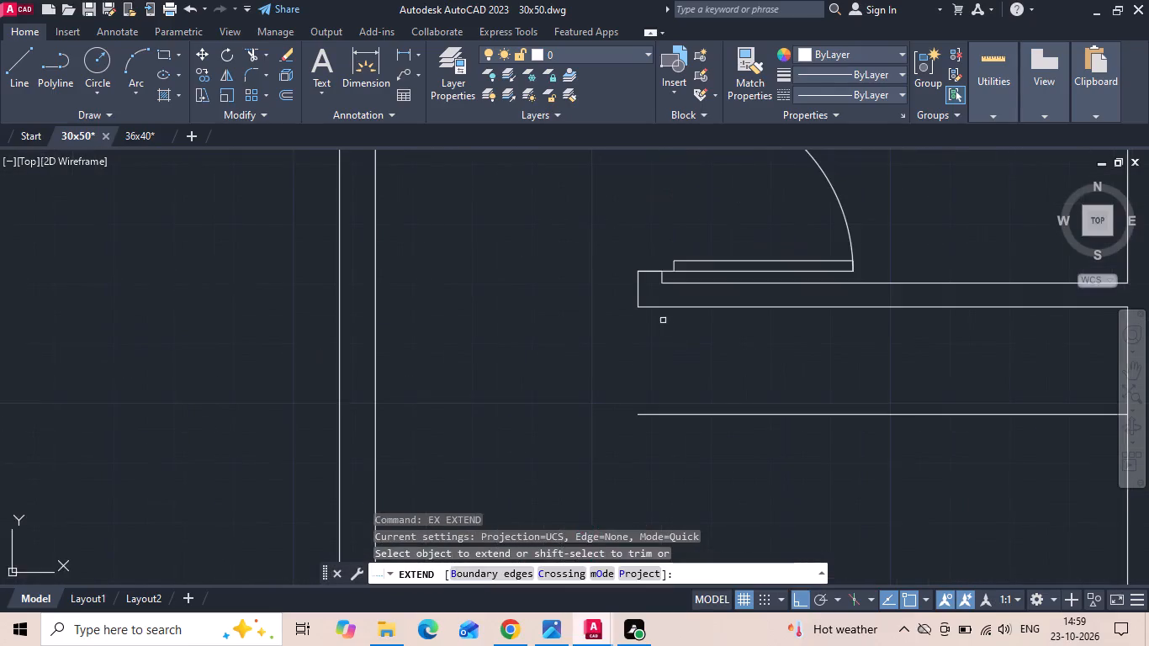
{"action": "left_click_drag", "start_coordinate": [648, 291], "coordinate": [609, 291]}
{"action": "scroll", "coordinate": [711, 394], "scroll_direction": "down", "scroll_amount": 2}
{"action": "scroll", "coordinate": [853, 448], "scroll_direction": "down", "scroll_amount": 1}
{"action": "middle_click_drag", "start_coordinate": [320, 415], "coordinate": [442, 389]}
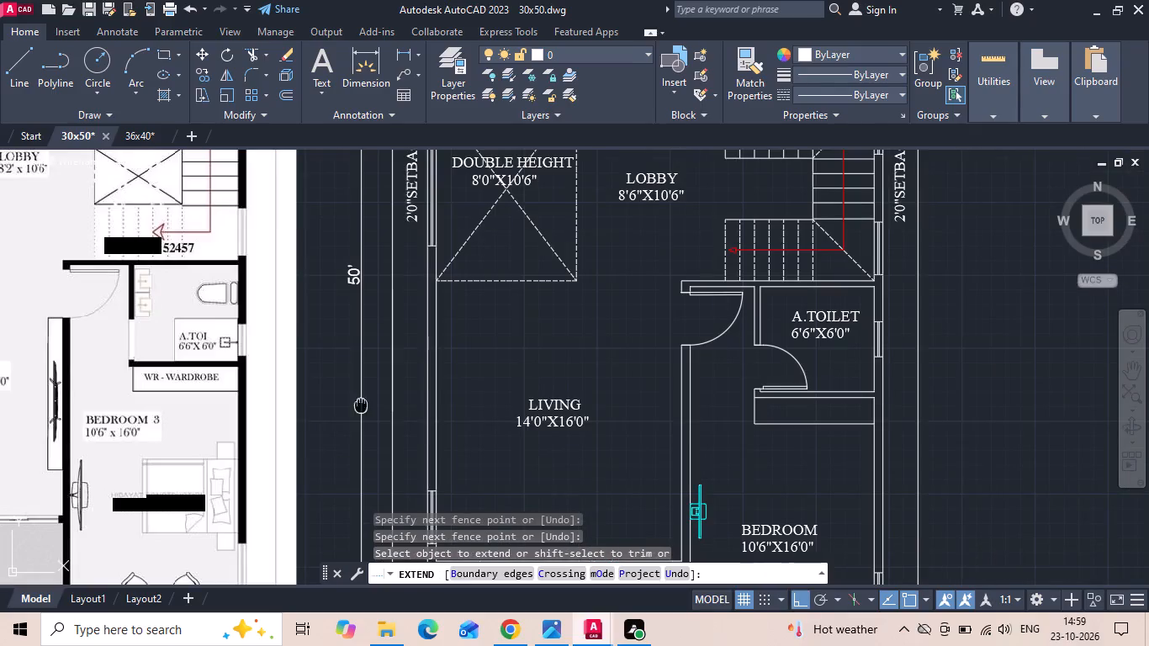
{"action": "middle_click_drag", "start_coordinate": [442, 389], "coordinate": [789, 333]}
{"action": "middle_click_drag", "start_coordinate": [211, 373], "coordinate": [730, 351]}
{"action": "middle_click_drag", "start_coordinate": [373, 371], "coordinate": [640, 357]}
{"action": "scroll", "coordinate": [281, 262], "scroll_direction": "up", "scroll_amount": 2}
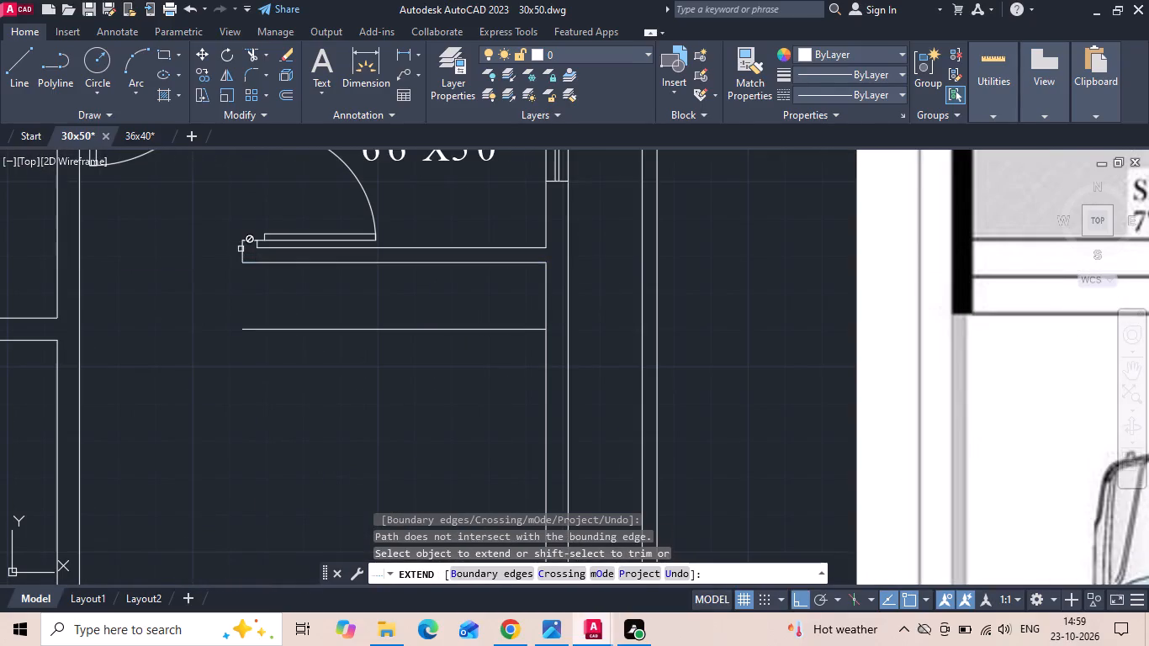
{"action": "left_click", "coordinate": [241, 252]}
{"action": "key", "text": "Escape"}
Save the 30x50 drawing with both wardrobe outlines.
{"action": "key", "text": "ctrl+s"}
{"action": "key", "text": "ctrl+s"}
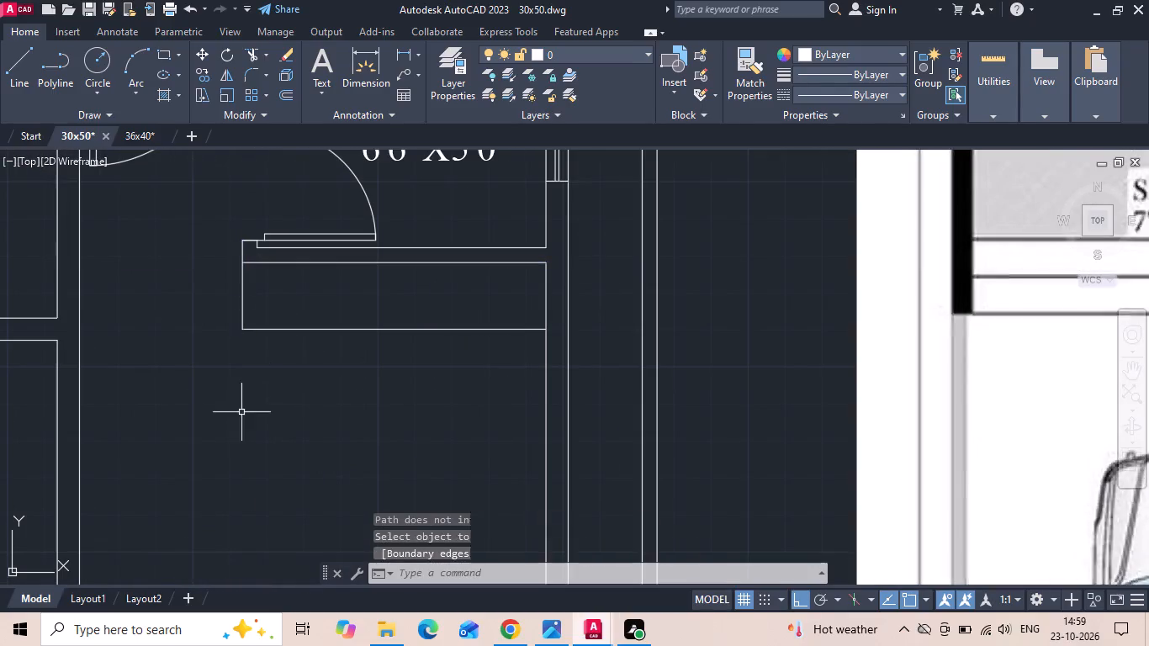
Copy the M.BEDROOM's vertical WA-WARDROBE label from the 36x40 drawing and paste it near the 30x50 ground-floor bedroom wardrobe.
{"action": "left_click", "coordinate": [125, 135]}
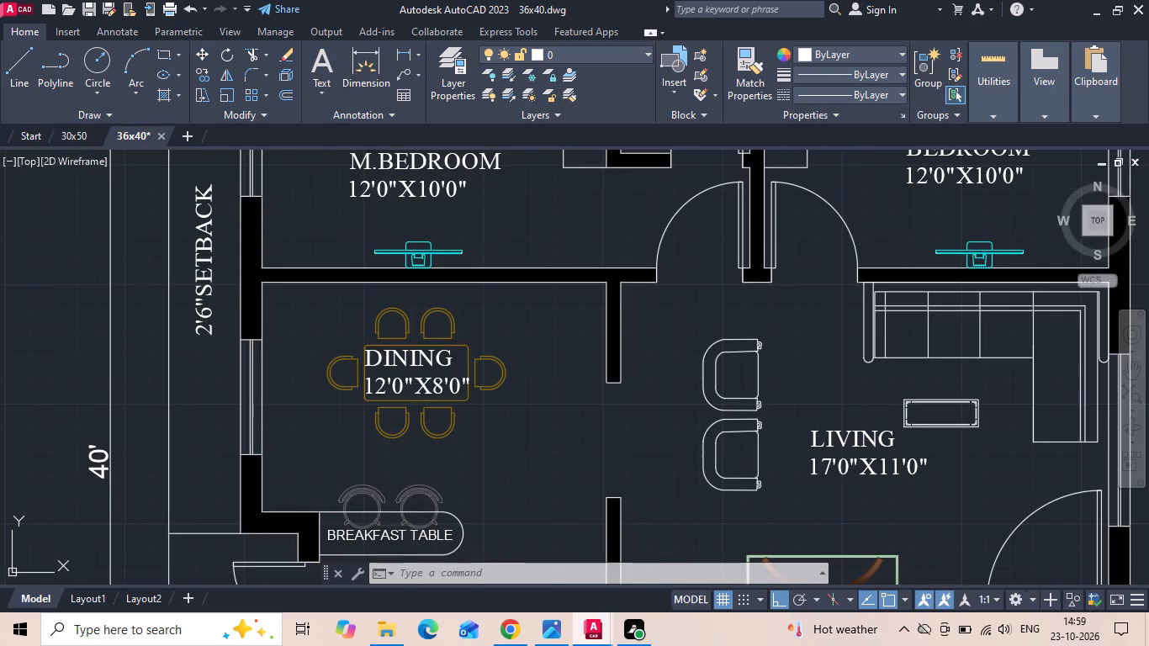
{"action": "scroll", "coordinate": [413, 342], "scroll_direction": "down", "scroll_amount": 1}
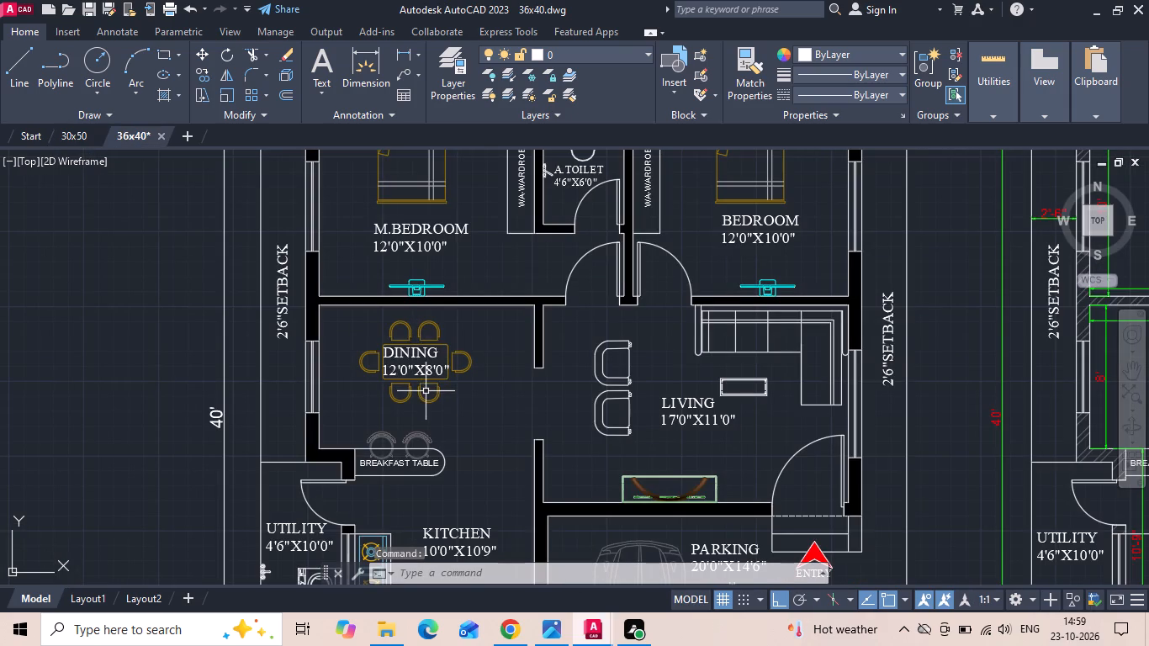
{"action": "scroll", "coordinate": [439, 352], "scroll_direction": "down", "scroll_amount": 1}
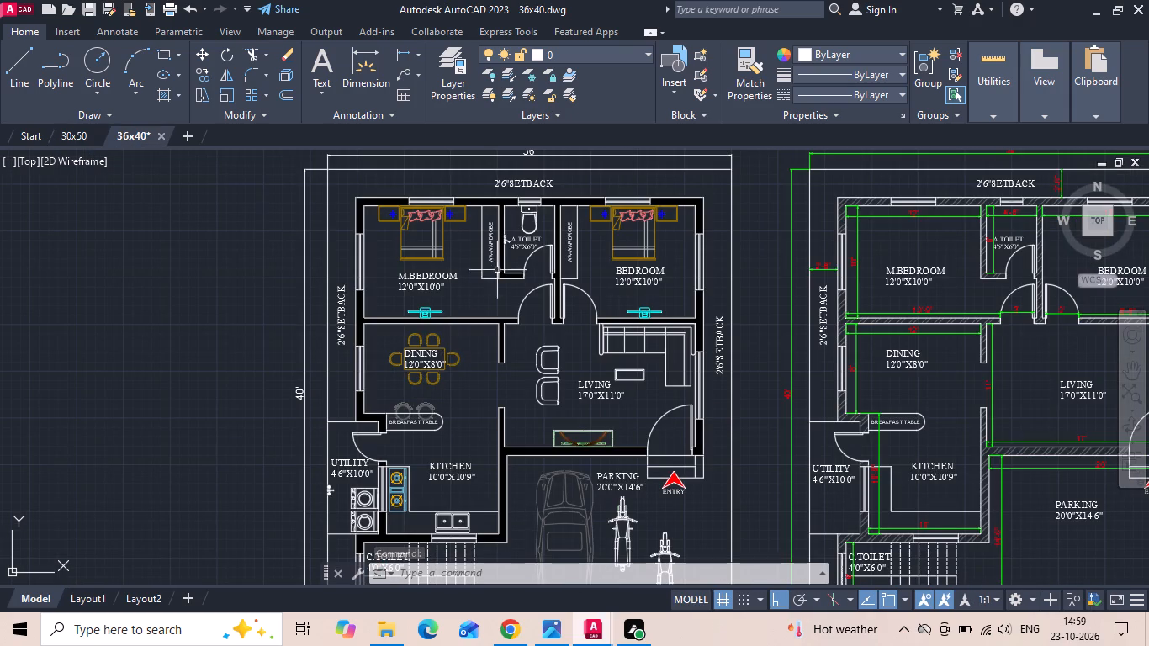
{"action": "left_click", "coordinate": [494, 243]}
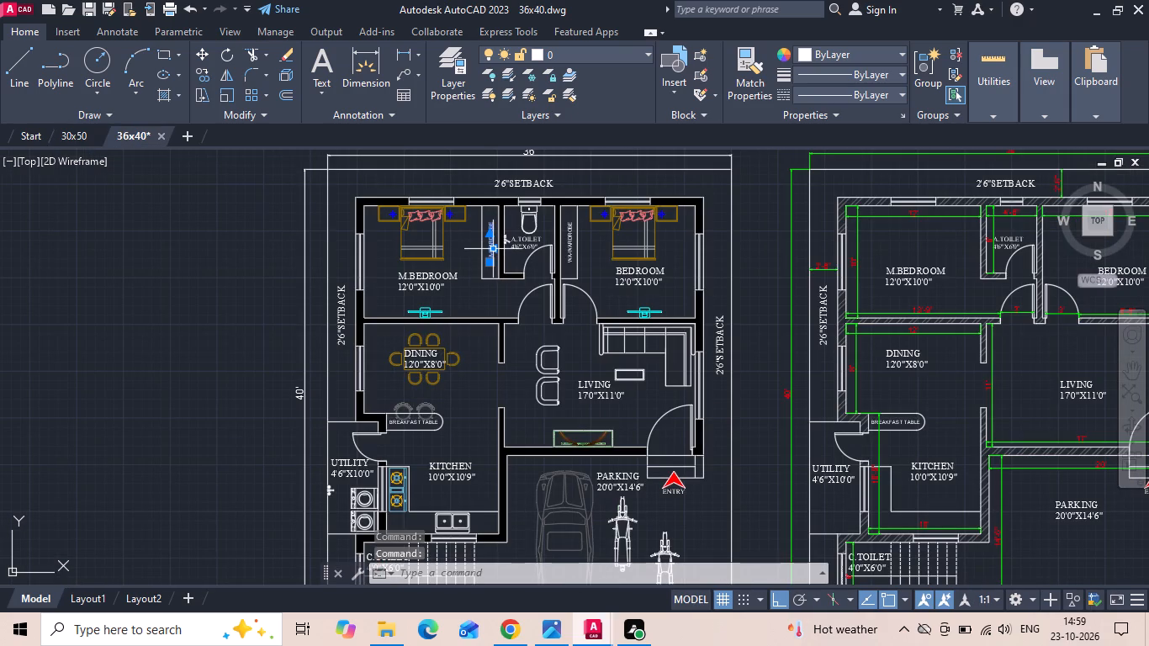
{"action": "key", "text": "ctrl+c"}
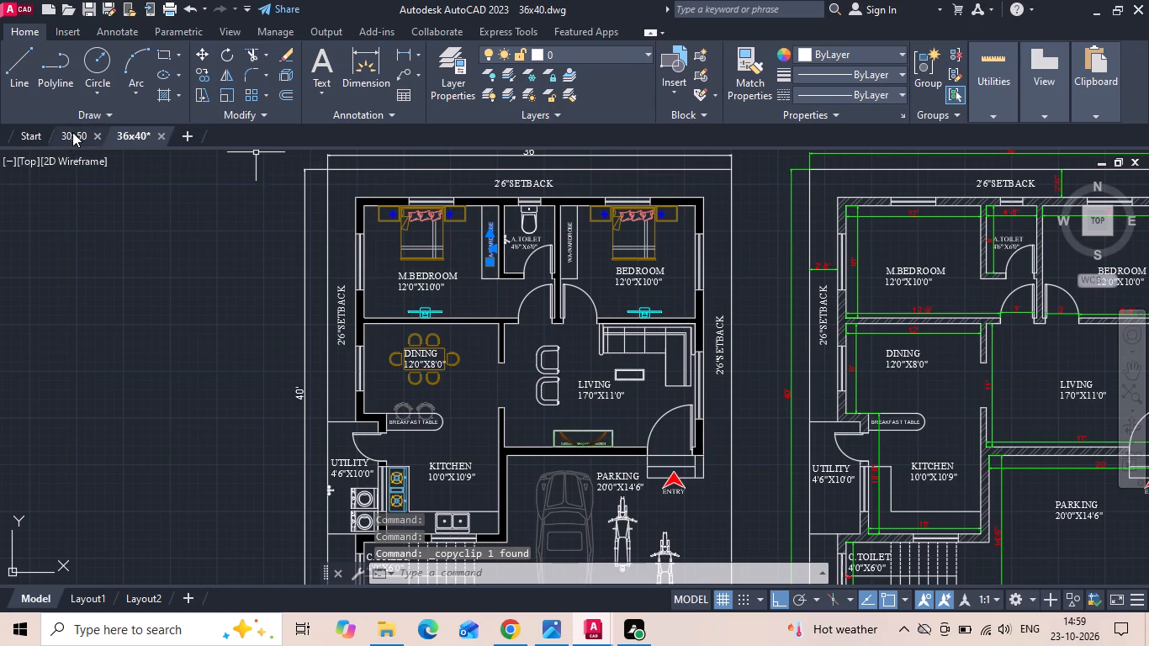
{"action": "left_click", "coordinate": [72, 131]}
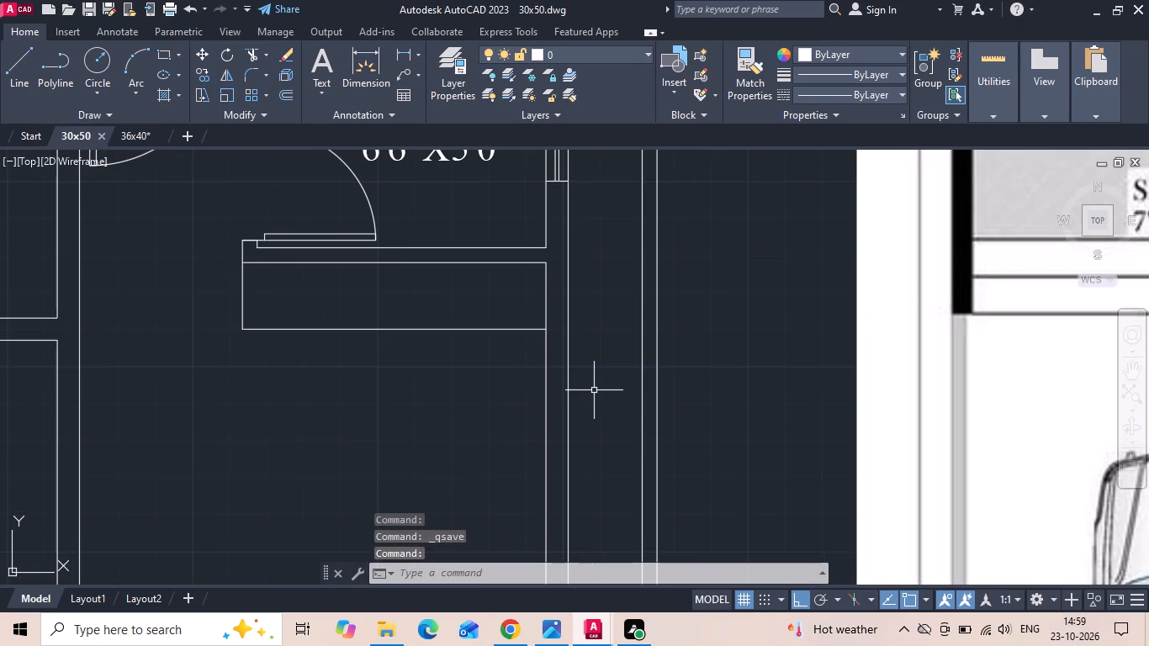
{"action": "key", "text": "ctrl+v"}
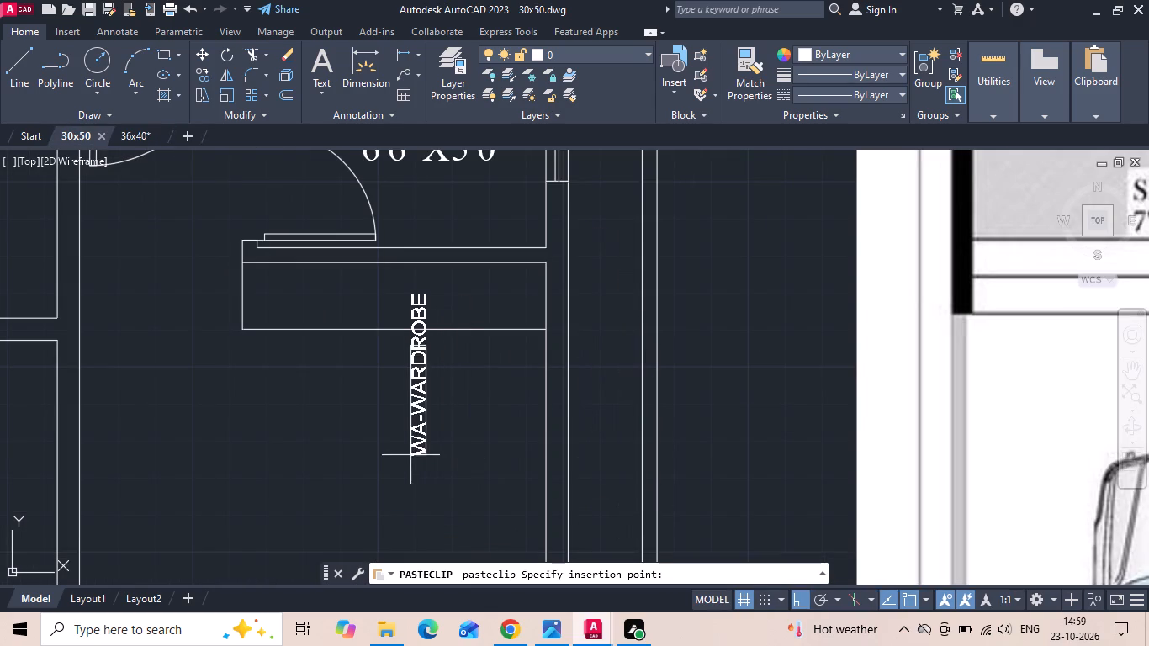
{"action": "left_click", "coordinate": [403, 437]}
{"action": "key", "text": "Escape"}
Rotate the pasted WA-WARDROBE label a quarter turn clockwise so it reads horizontally.
{"action": "left_click_drag", "start_coordinate": [426, 302], "coordinate": [417, 300]}
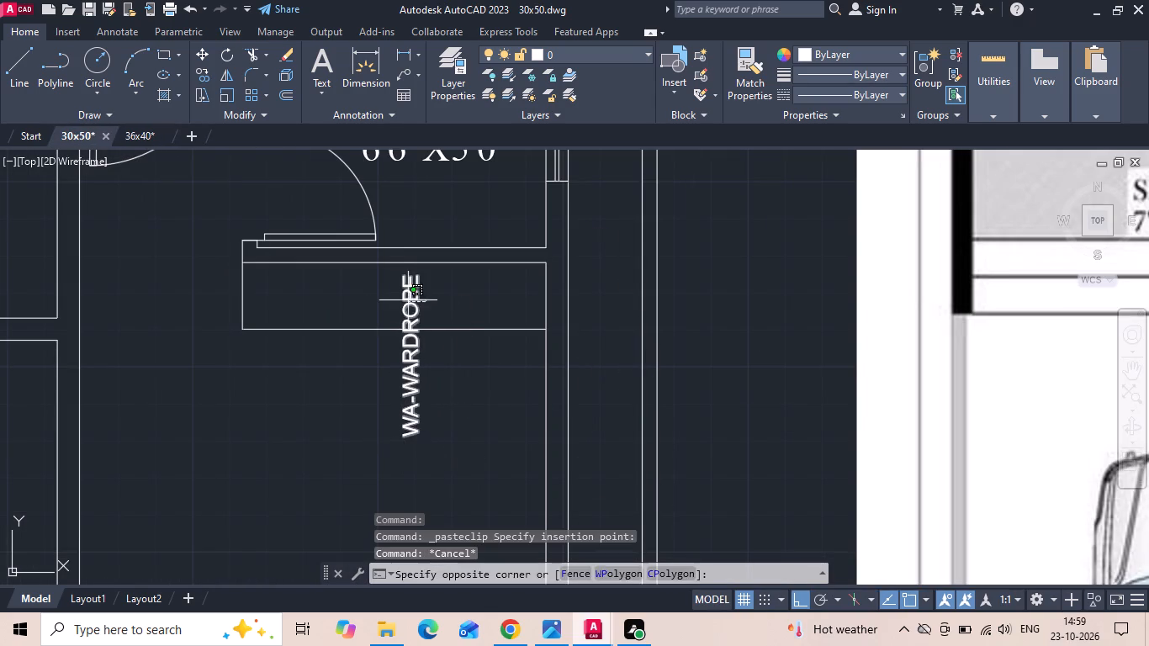
{"action": "left_click", "coordinate": [396, 300]}
{"action": "right_click", "coordinate": [396, 300]}
{"action": "left_click", "coordinate": [410, 355]}
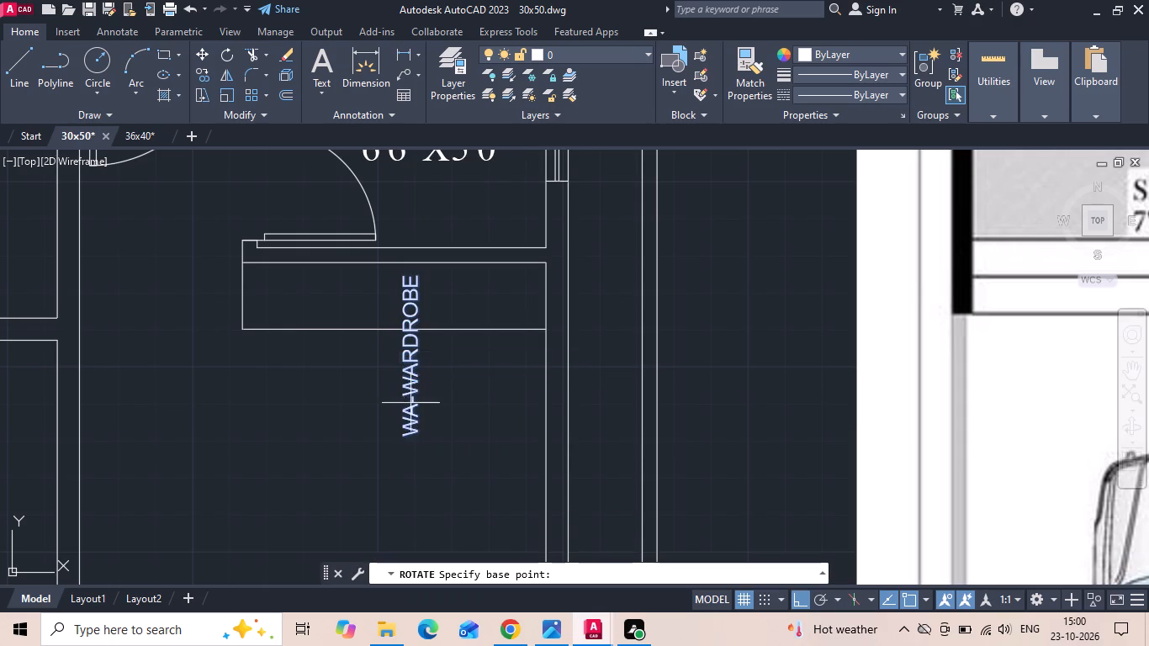
{"action": "left_click", "coordinate": [420, 384]}
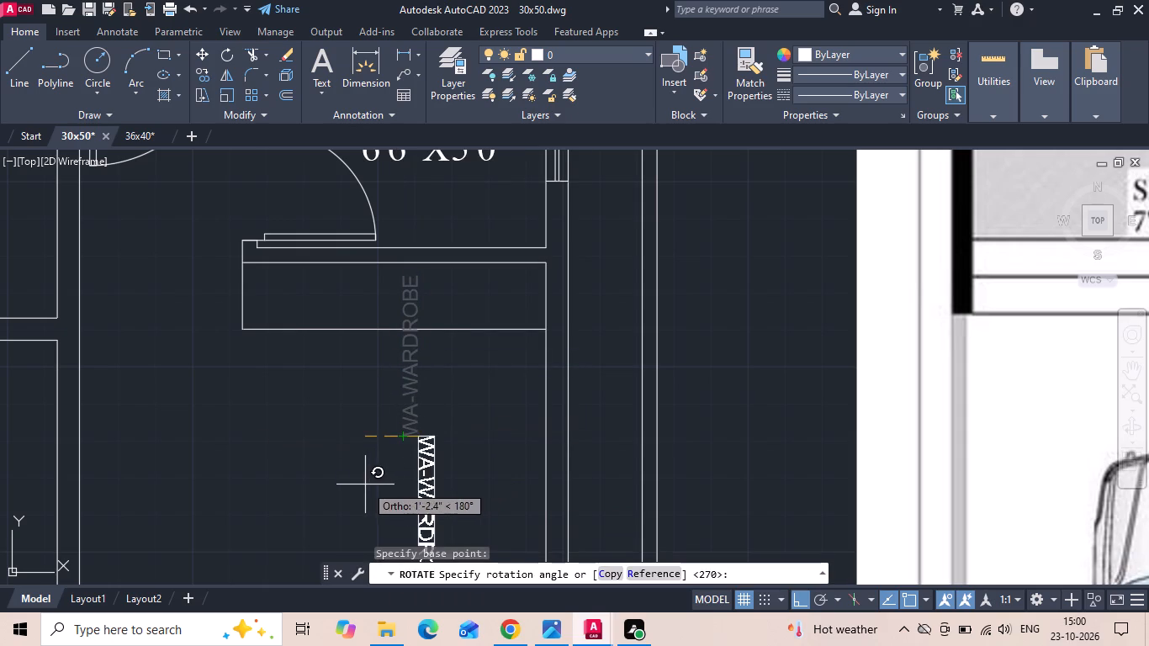
{"action": "left_click", "coordinate": [428, 484]}
Move the WA-WARDROBE label up and across to the middle of the ground-floor bedroom's wardrobe outline.
{"action": "left_click", "coordinate": [457, 437]}
{"action": "left_click", "coordinate": [426, 400]}
{"action": "right_click", "coordinate": [426, 400]}
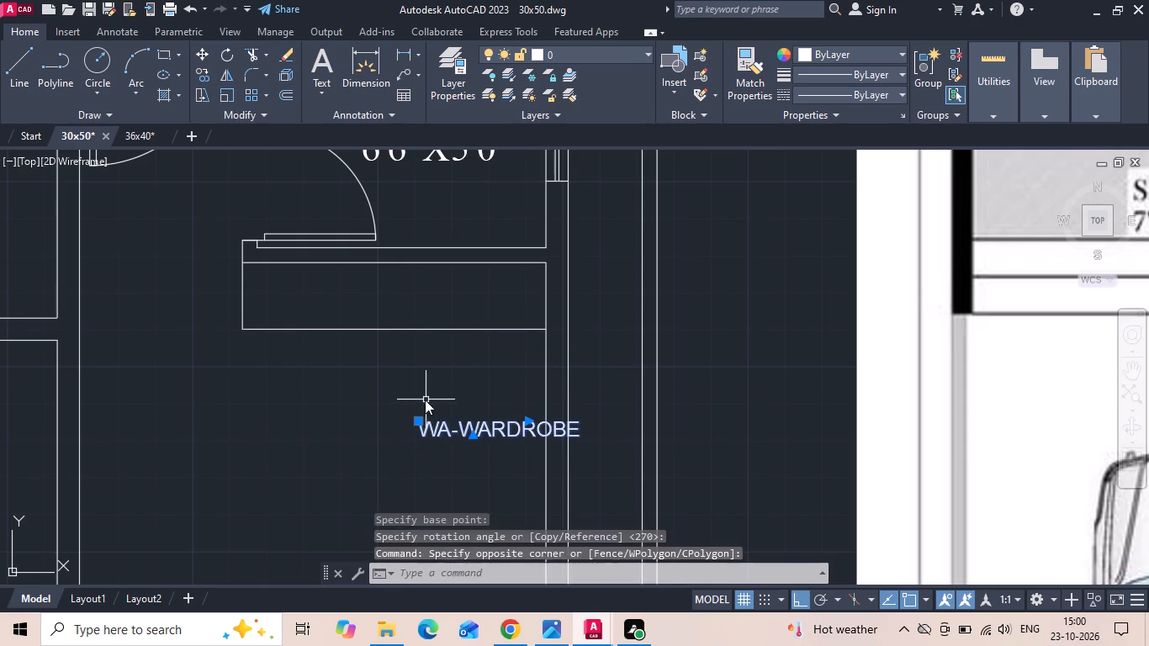
{"action": "left_click", "coordinate": [471, 306]}
{"action": "left_click", "coordinate": [475, 492]}
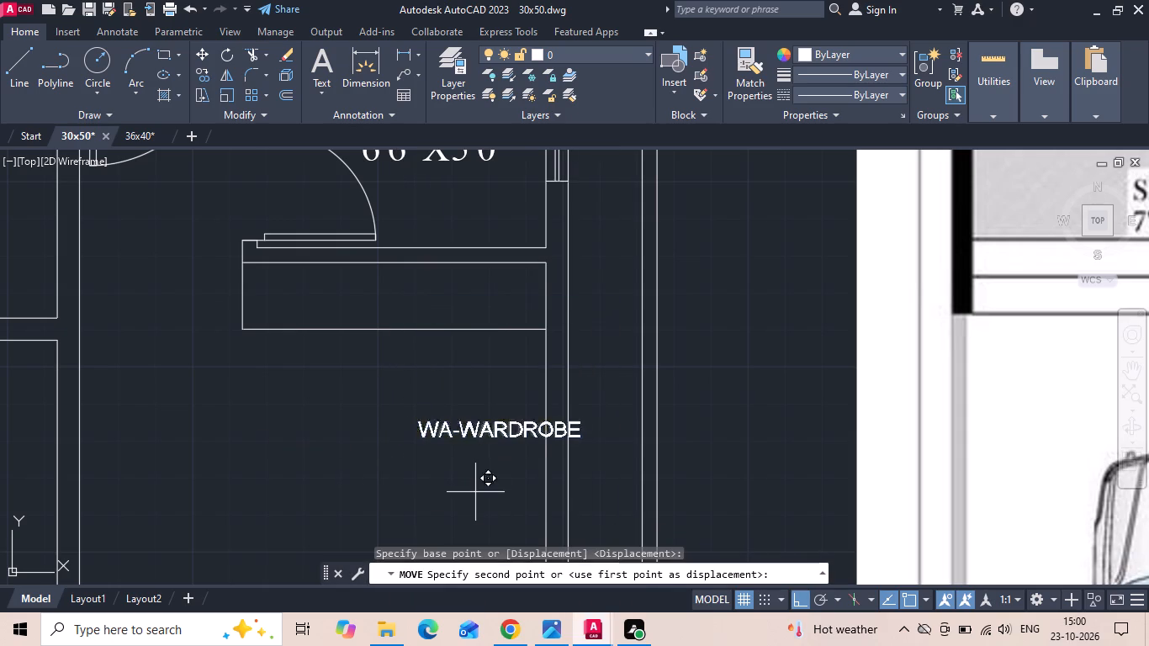
{"action": "scroll", "coordinate": [471, 360], "scroll_direction": "up", "scroll_amount": 1}
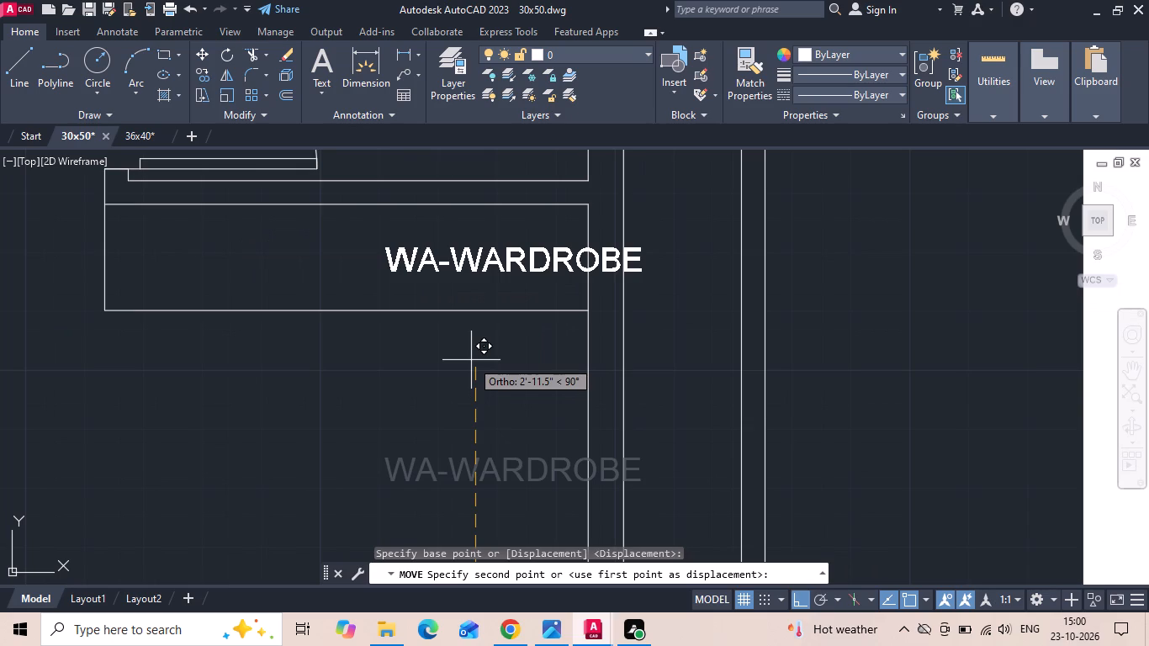
{"action": "left_click", "coordinate": [471, 360]}
{"action": "left_click", "coordinate": [490, 257]}
{"action": "right_click", "coordinate": [490, 256]}
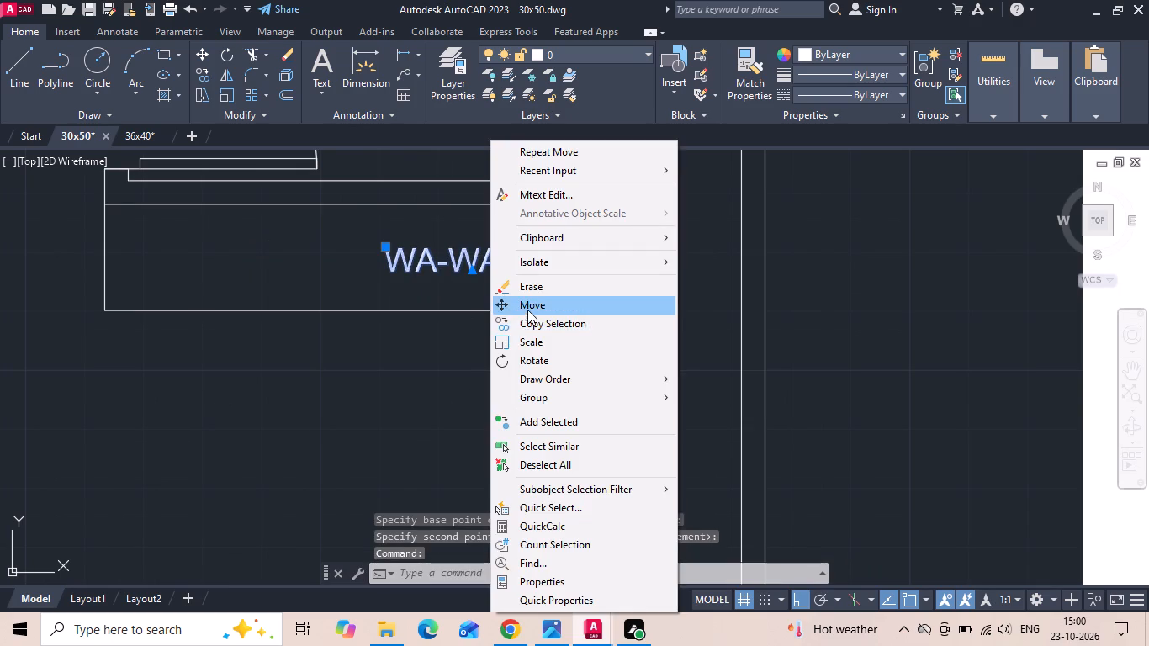
{"action": "left_click", "coordinate": [527, 310]}
{"action": "middle_click_drag", "start_coordinate": [426, 479], "coordinate": [556, 505]}
{"action": "left_click_drag", "start_coordinate": [558, 506], "coordinate": [547, 506]}
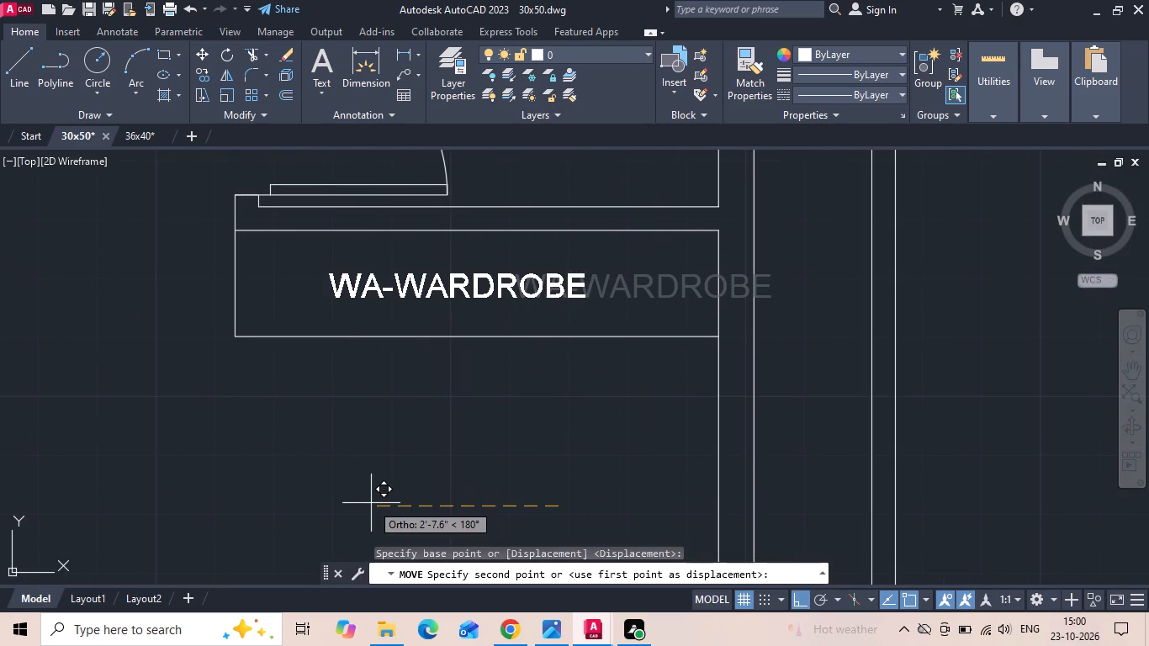
{"action": "left_click", "coordinate": [386, 499]}
Copy the WA-WARDROBE label into the first-floor 10'6"X16'0" bedroom's wardrobe, using the outlines' matching lower-left corners.
{"action": "left_click", "coordinate": [410, 289]}
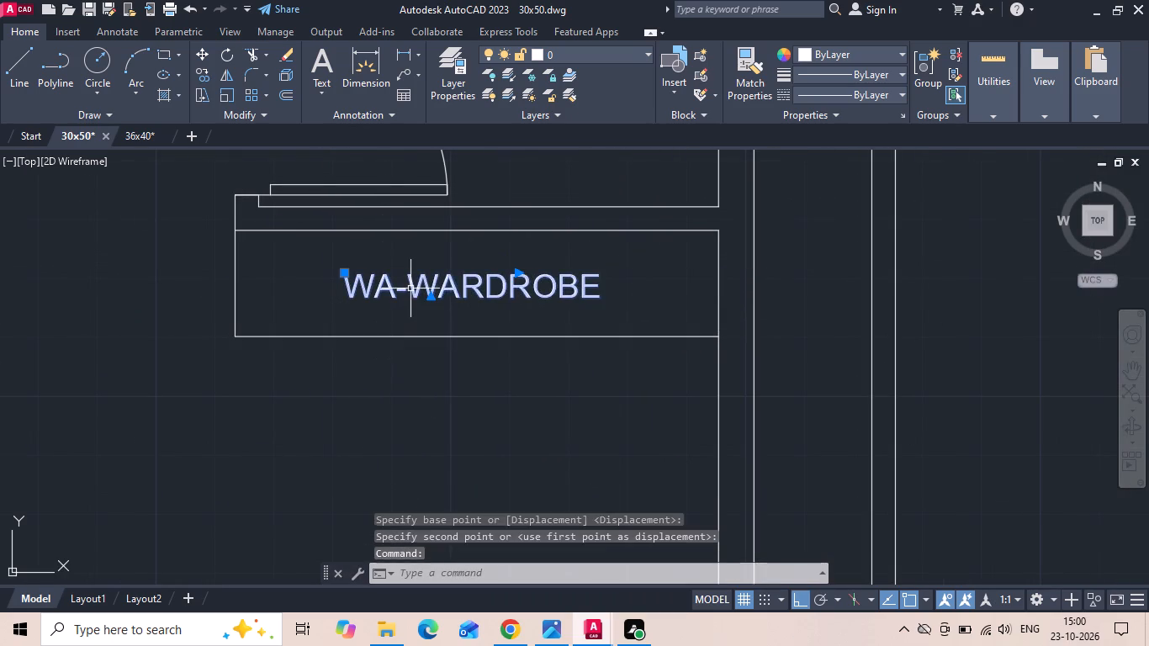
{"action": "right_click", "coordinate": [410, 287]}
{"action": "left_click", "coordinate": [421, 328]}
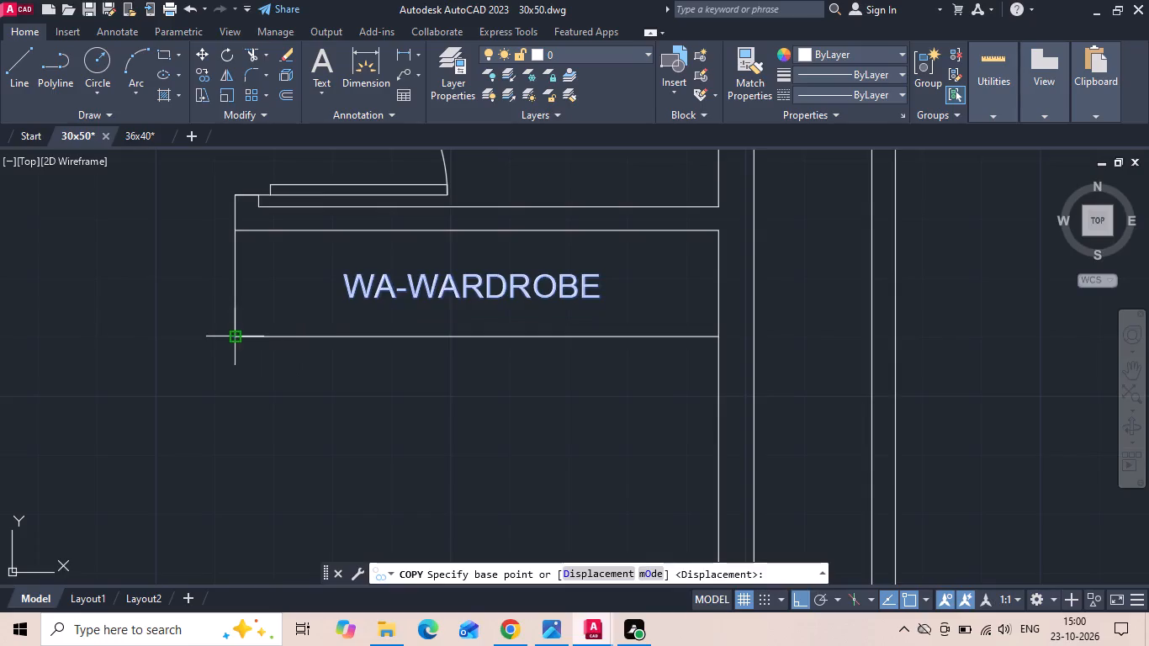
{"action": "left_click", "coordinate": [235, 333]}
{"action": "scroll", "coordinate": [231, 336], "scroll_direction": "down", "scroll_amount": 4}
{"action": "middle_click_drag", "start_coordinate": [879, 398], "coordinate": [840, 389]}
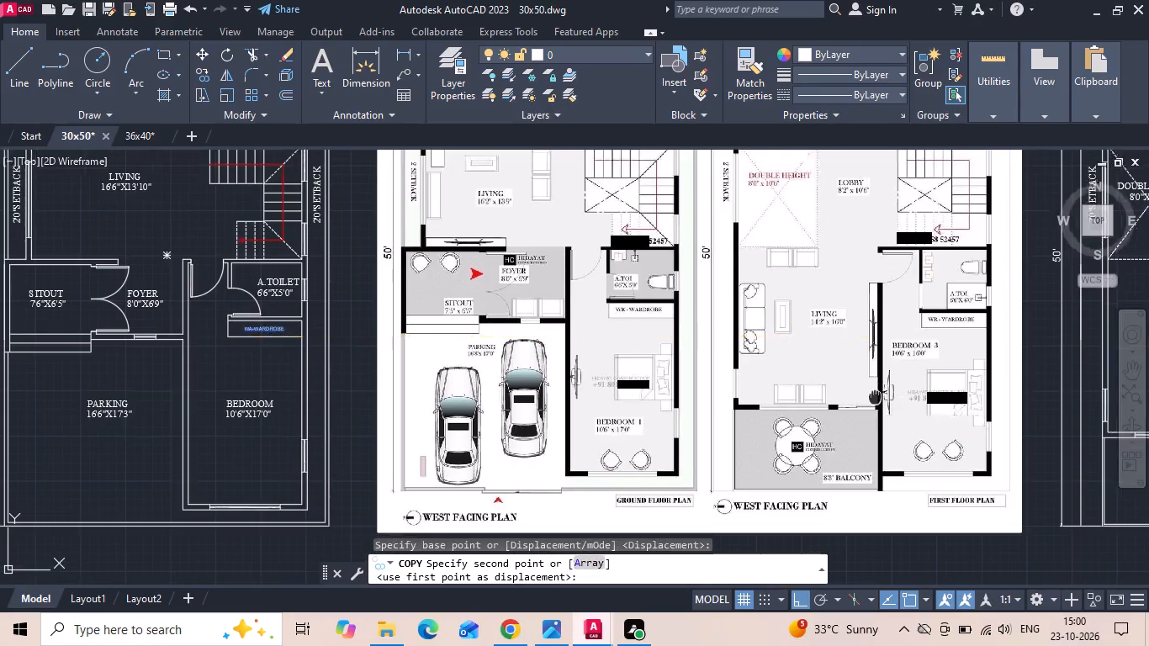
{"action": "middle_click_drag", "start_coordinate": [840, 389], "coordinate": [354, 395]}
{"action": "scroll", "coordinate": [830, 340], "scroll_direction": "up", "scroll_amount": 4}
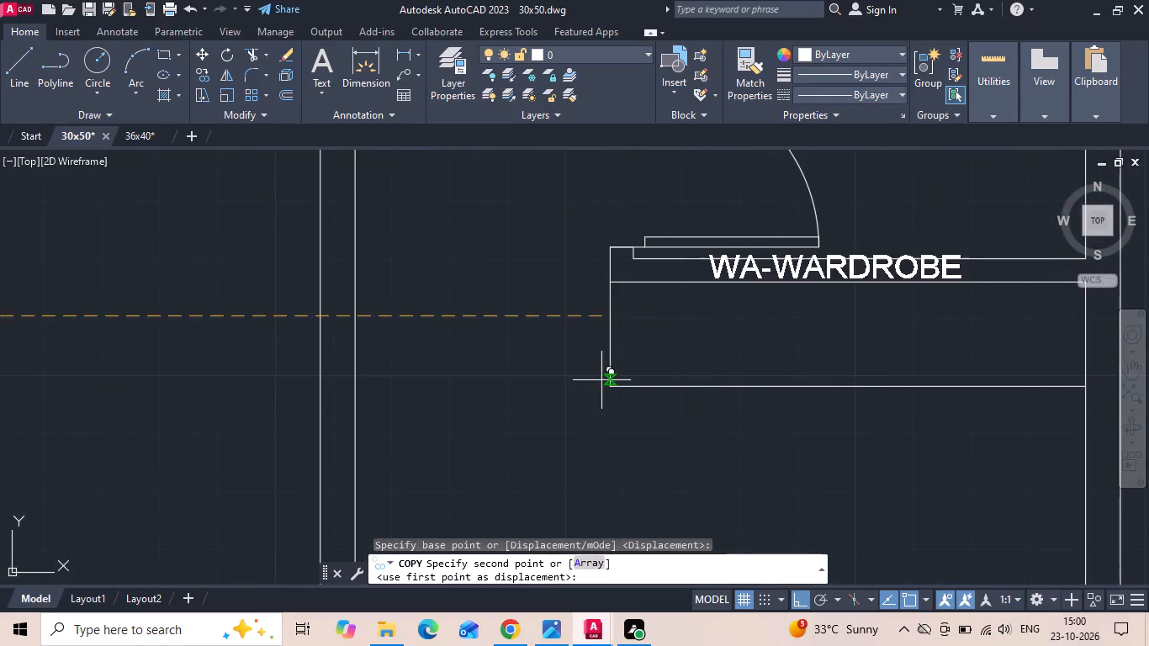
{"action": "left_click", "coordinate": [606, 390]}
Place another WA-WARDROBE copy in the wardrobe strip above the first-floor DRESSING label, using its lower-left corner.
{"action": "scroll", "coordinate": [584, 474], "scroll_direction": "down", "scroll_amount": 2}
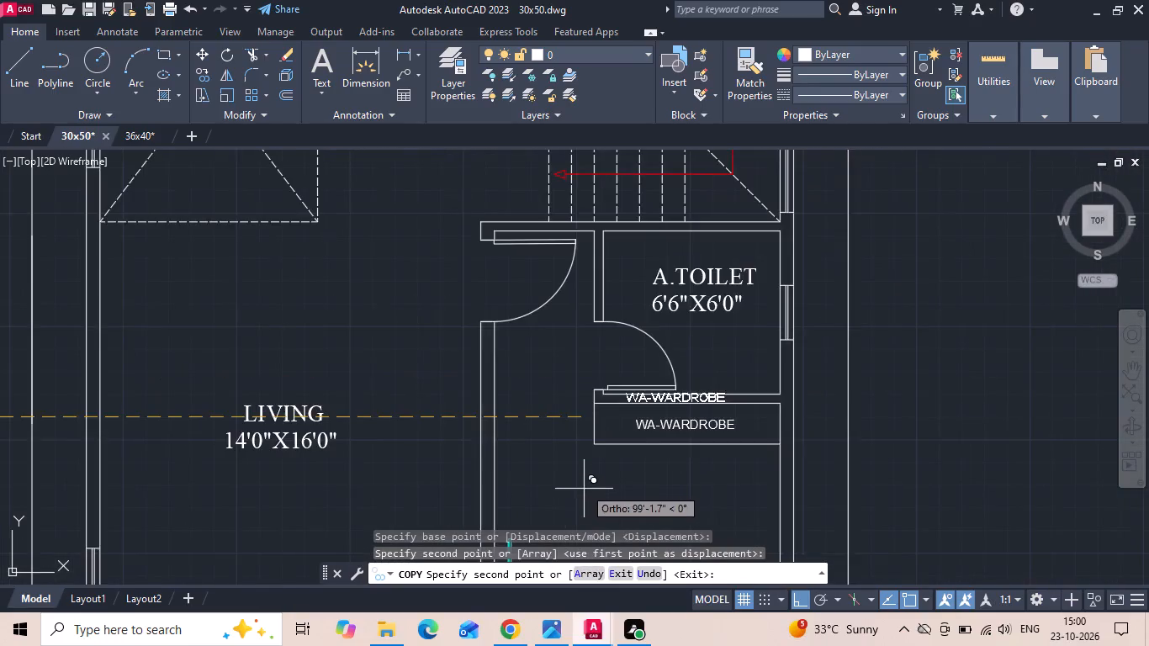
{"action": "scroll", "coordinate": [584, 489], "scroll_direction": "down", "scroll_amount": 1}
{"action": "middle_click_drag", "start_coordinate": [577, 370], "coordinate": [577, 537]}
{"action": "middle_click_drag", "start_coordinate": [596, 373], "coordinate": [590, 483]}
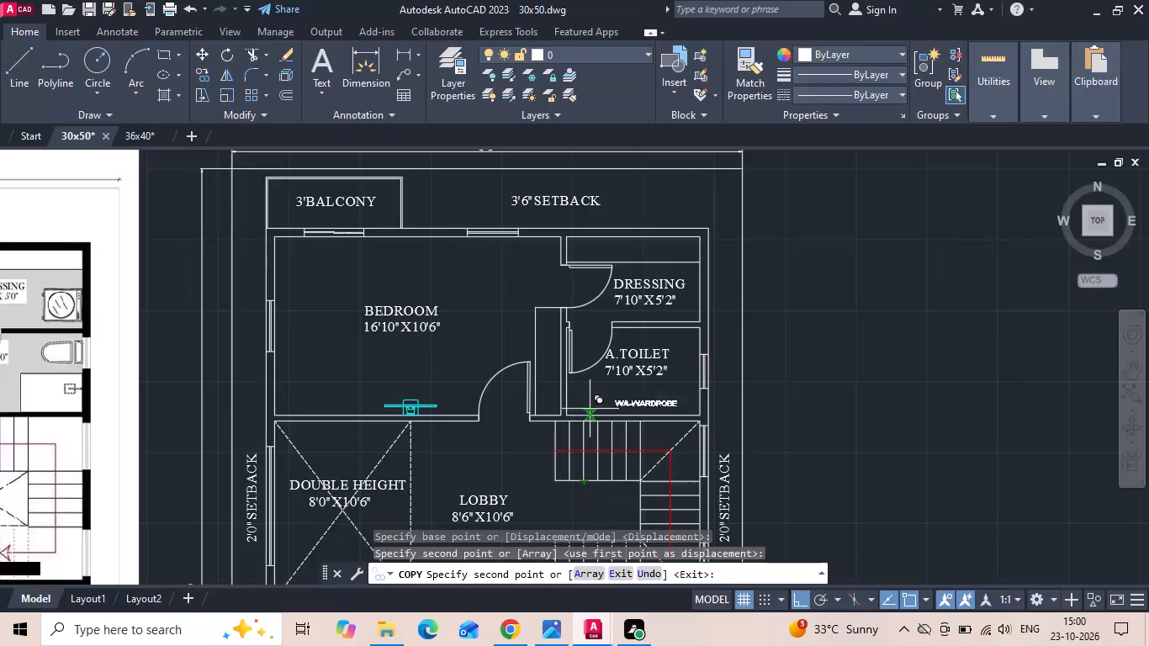
{"action": "scroll", "coordinate": [581, 243], "scroll_direction": "up", "scroll_amount": 3}
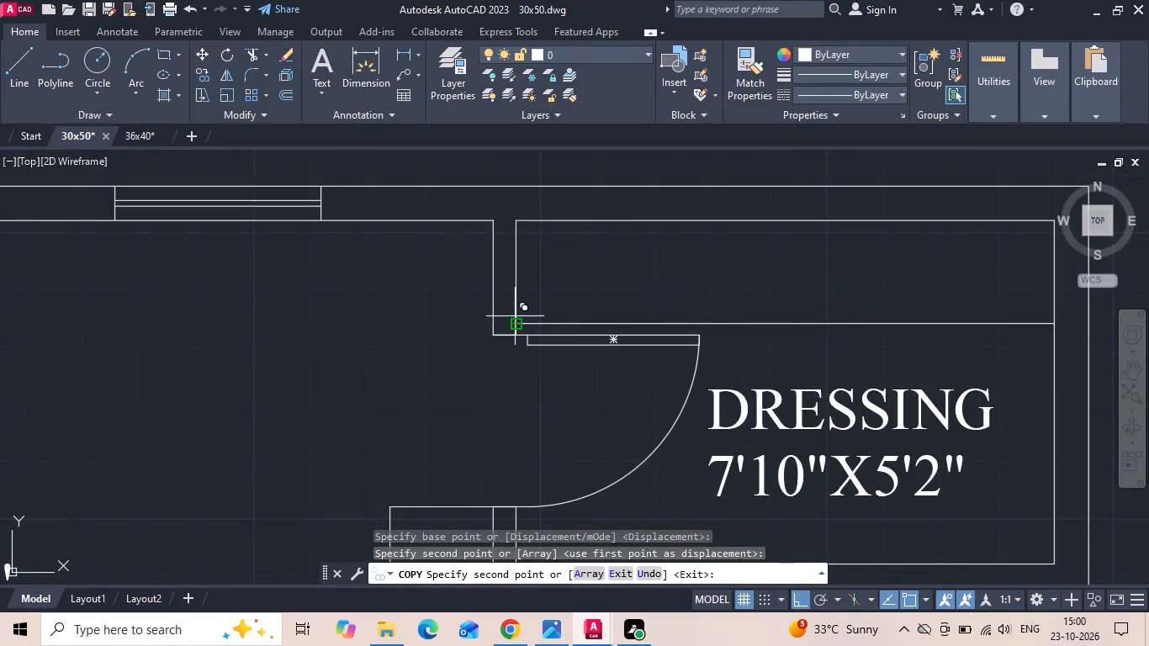
{"action": "left_click", "coordinate": [515, 316]}
{"action": "key", "text": "Escape"}
Move the WA-WARDROBE label above DRESSING horizontally to the middle of its wardrobe strip.
{"action": "left_click_drag", "start_coordinate": [752, 258], "coordinate": [743, 273]}
{"action": "left_click", "coordinate": [707, 298]}
{"action": "right_click", "coordinate": [706, 298]}
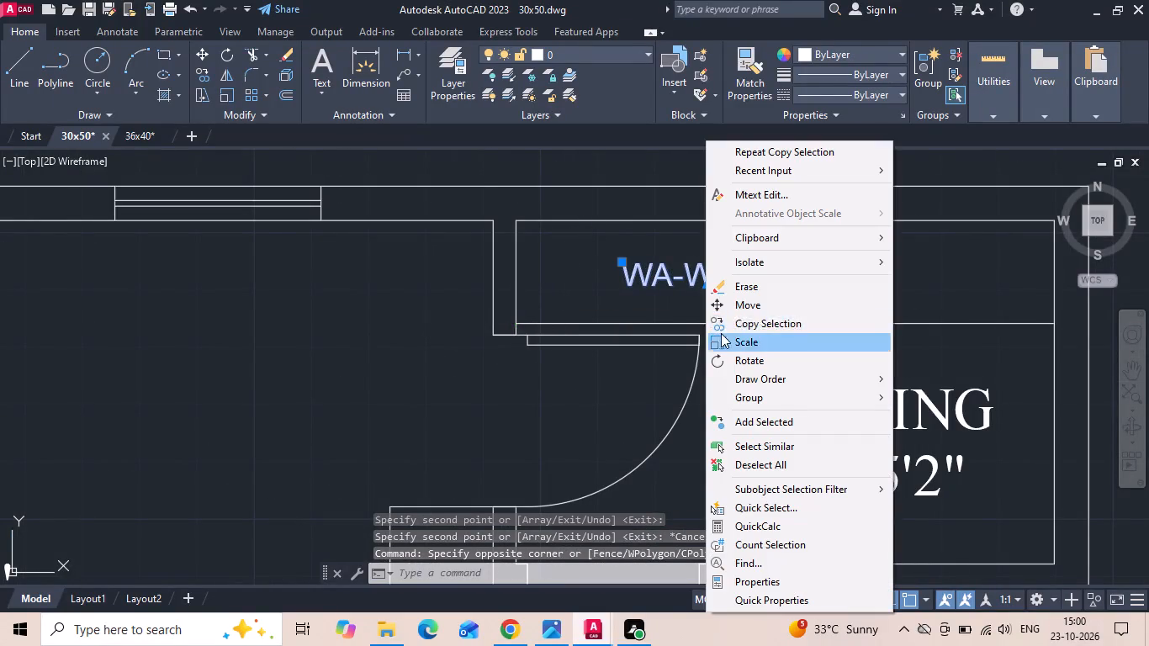
{"action": "left_click", "coordinate": [739, 299]}
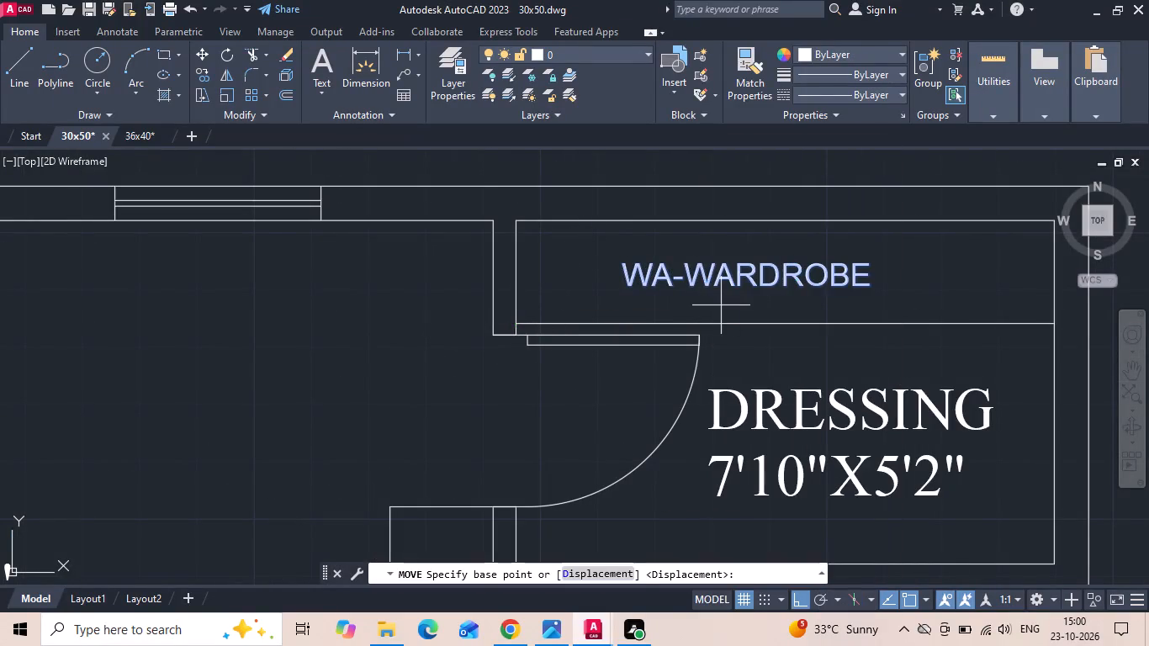
{"action": "left_click", "coordinate": [721, 305]}
{"action": "left_click", "coordinate": [749, 304]}
Copy the dressing room's WA-WARDROBE label straight across into the first-floor 16'10"X10'6" bedroom.
{"action": "left_click", "coordinate": [754, 278]}
{"action": "right_click", "coordinate": [754, 277]}
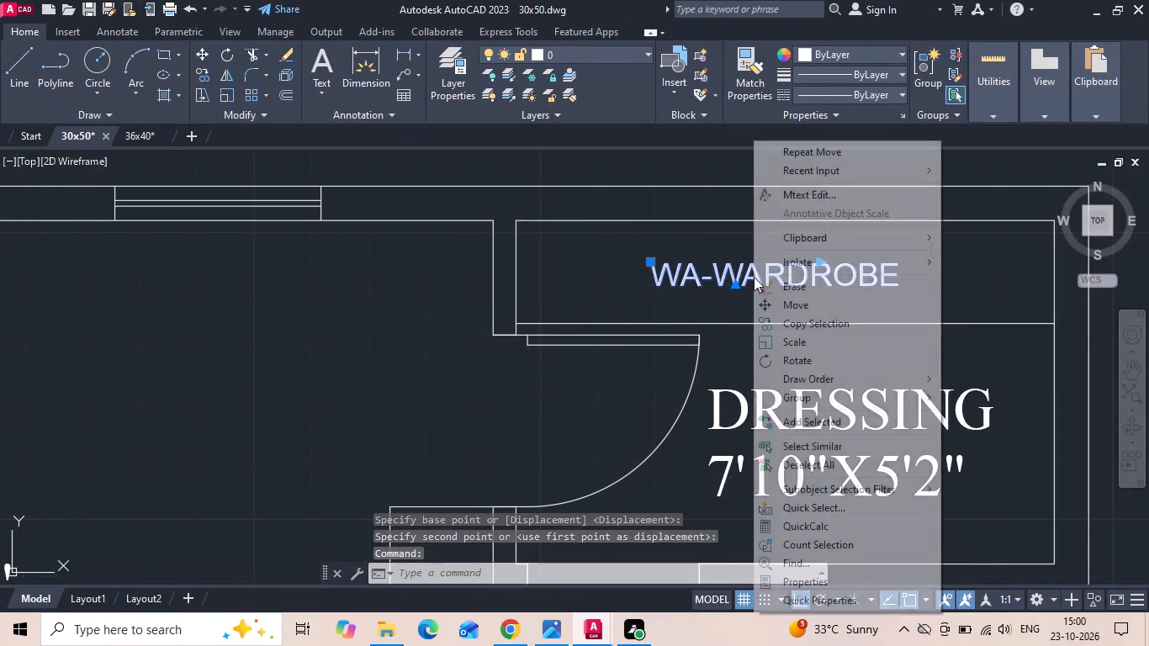
{"action": "left_click", "coordinate": [815, 323]}
{"action": "scroll", "coordinate": [805, 267], "scroll_direction": "down", "scroll_amount": 1}
{"action": "left_click", "coordinate": [804, 273]}
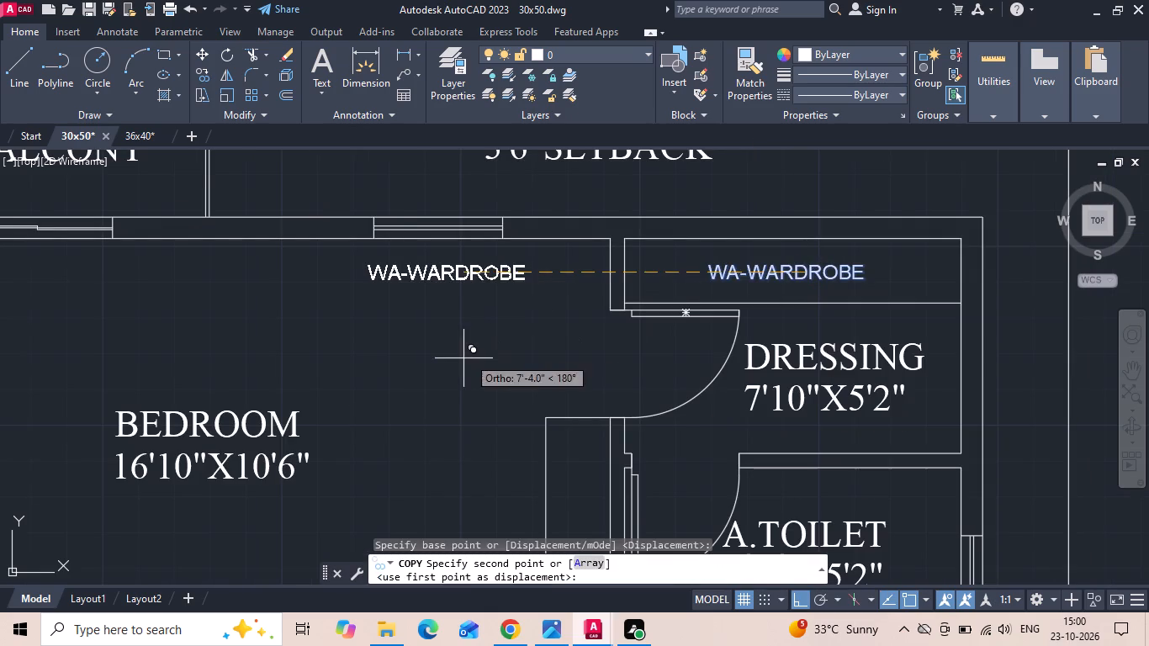
{"action": "left_click", "coordinate": [458, 360]}
{"action": "key", "text": "Escape"}
Rotate the copied WA-WARDROBE label in the 16'10"X10'6" bedroom by 270 degrees so it reads vertically.
{"action": "left_click", "coordinate": [489, 273]}
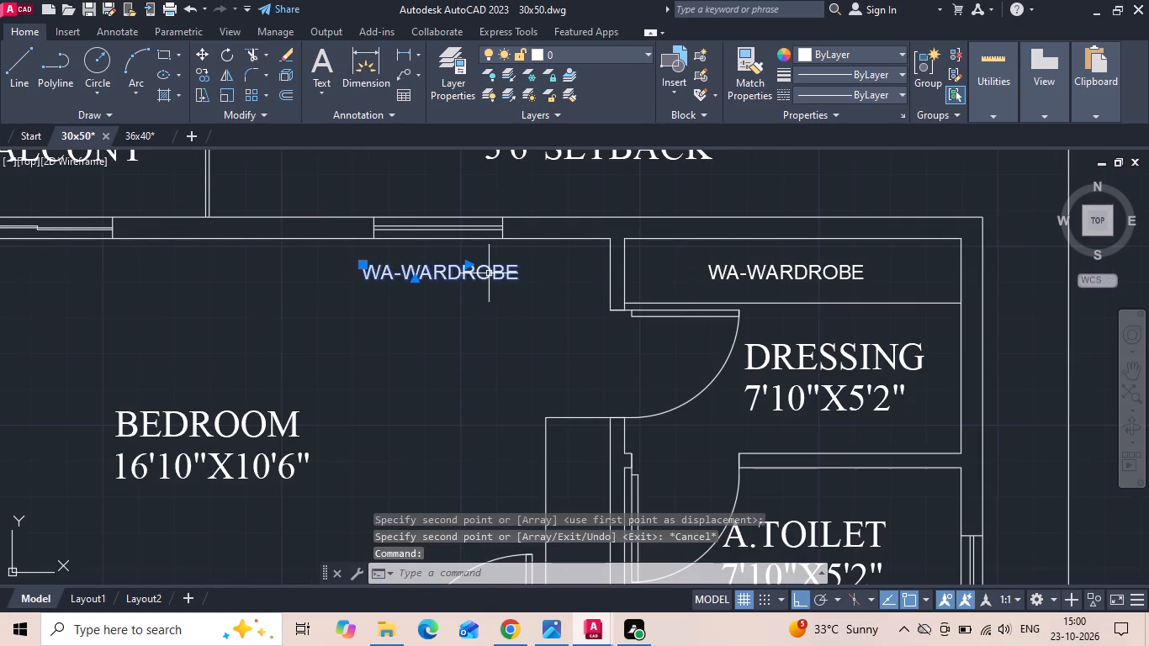
{"action": "right_click", "coordinate": [489, 273]}
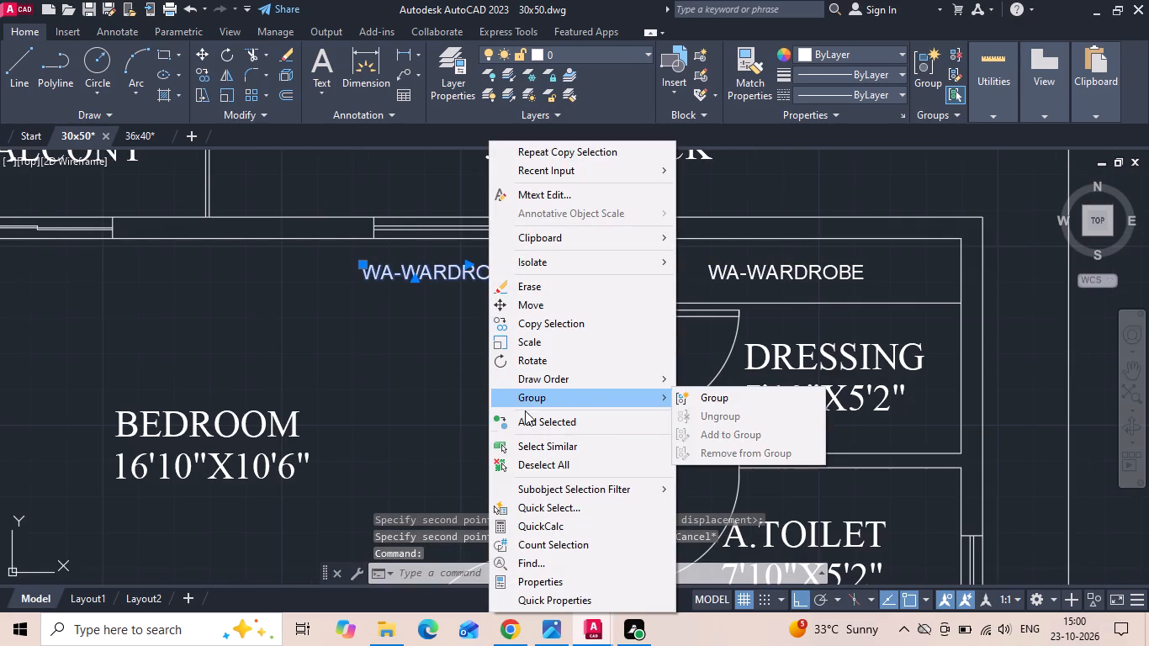
{"action": "left_click", "coordinate": [541, 363]}
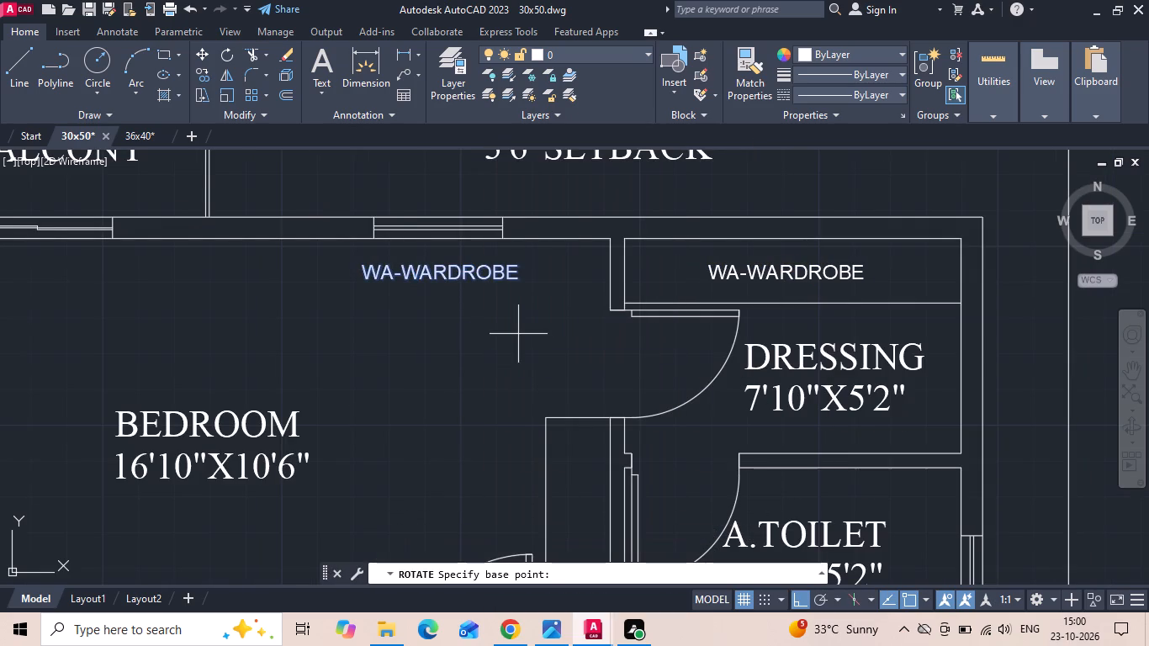
{"action": "left_click", "coordinate": [517, 334]}
{"action": "left_click", "coordinate": [508, 359]}
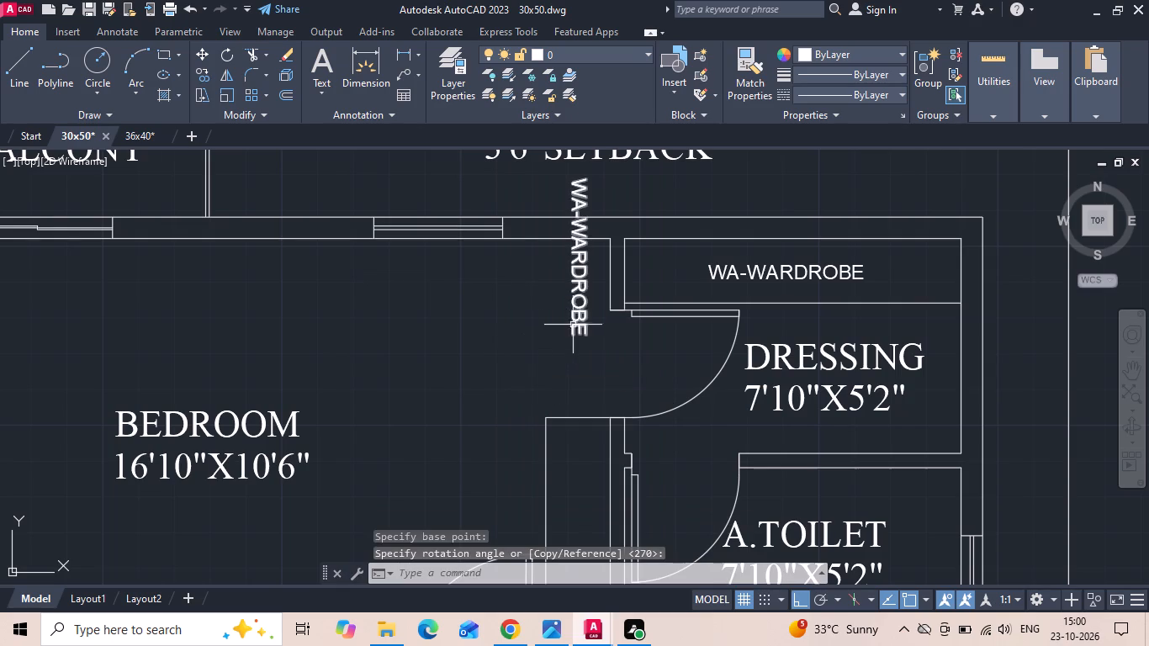
Move the vertical WA-WARDROBE label straight down into the narrow wardrobe beside the A.TOILET, and save the drawing.
{"action": "left_click", "coordinate": [582, 318]}
{"action": "right_click", "coordinate": [582, 317]}
{"action": "left_click", "coordinate": [595, 310]}
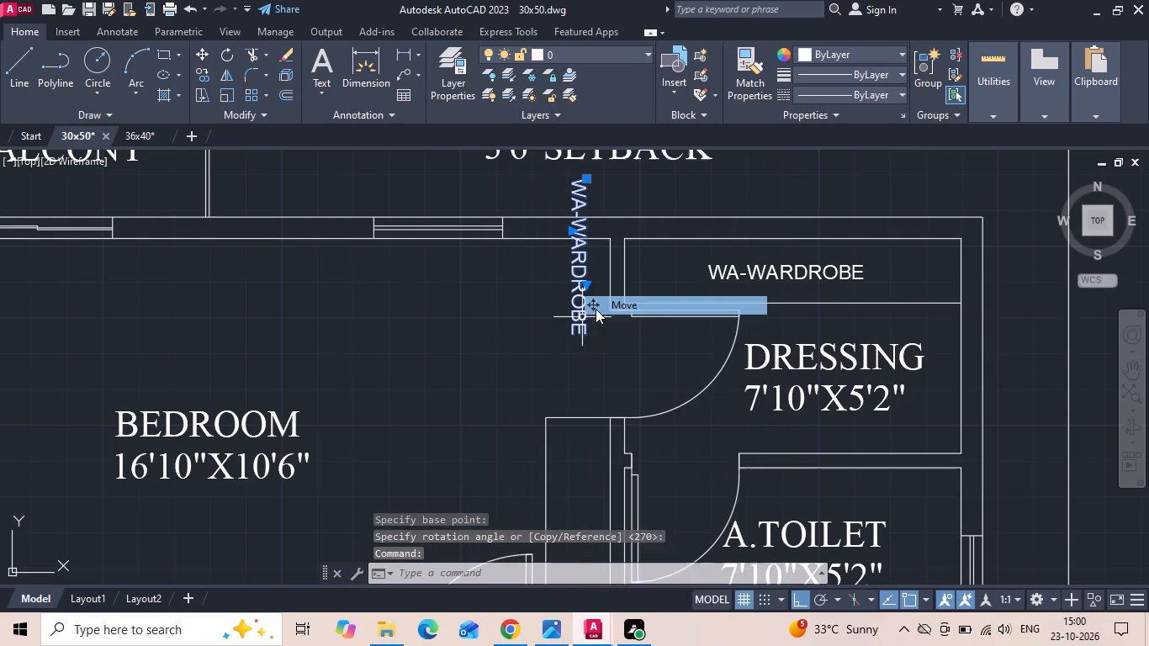
{"action": "left_click_drag", "start_coordinate": [586, 323], "coordinate": [589, 395]}
{"action": "middle_click_drag", "start_coordinate": [595, 505], "coordinate": [601, 275]}
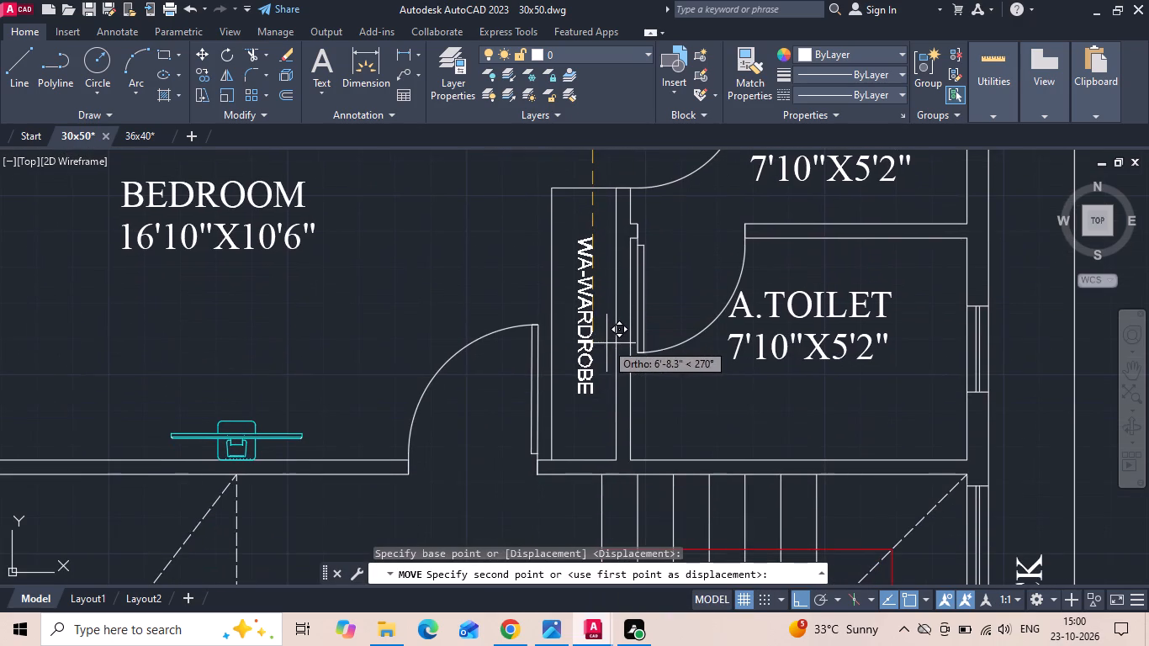
{"action": "left_click", "coordinate": [606, 353]}
{"action": "key", "text": "ctrl+s"}
{"action": "key", "text": "ctrl+s"}
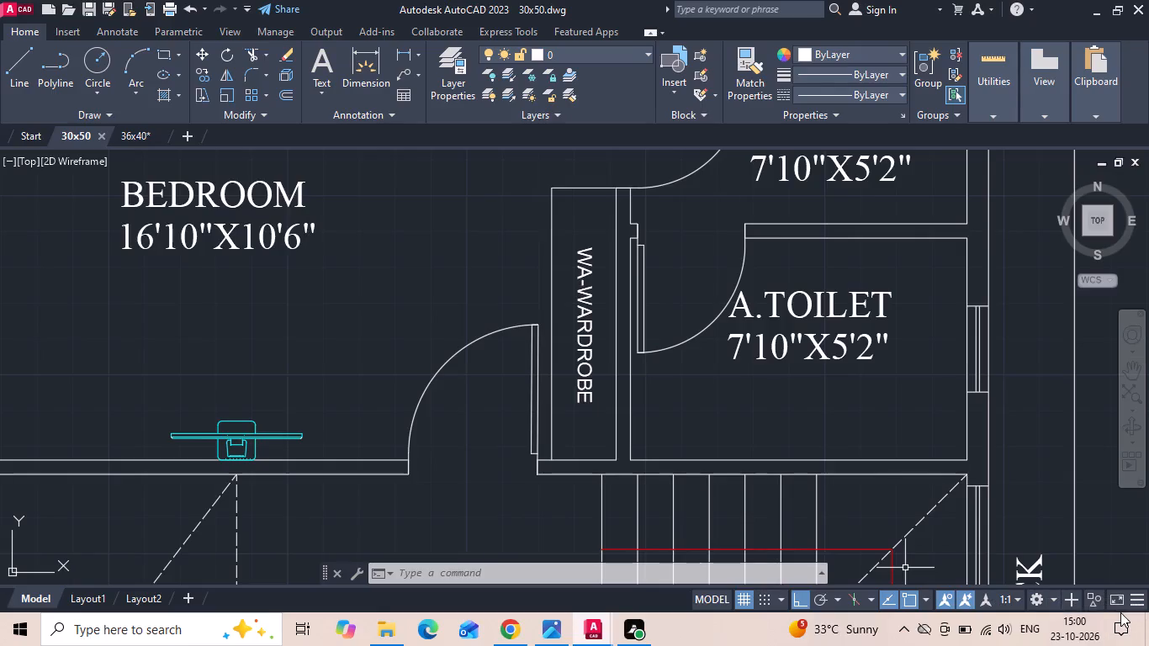
Examine the fixture layout of the 6'6"X5'0" A.TOI in the ground-floor reference plan, and save the drawing.
{"action": "scroll", "coordinate": [774, 317], "scroll_direction": "down", "scroll_amount": 1}
{"action": "middle_click_drag", "start_coordinate": [344, 378], "coordinate": [622, 299]}
{"action": "scroll", "coordinate": [727, 281], "scroll_direction": "down", "scroll_amount": 2}
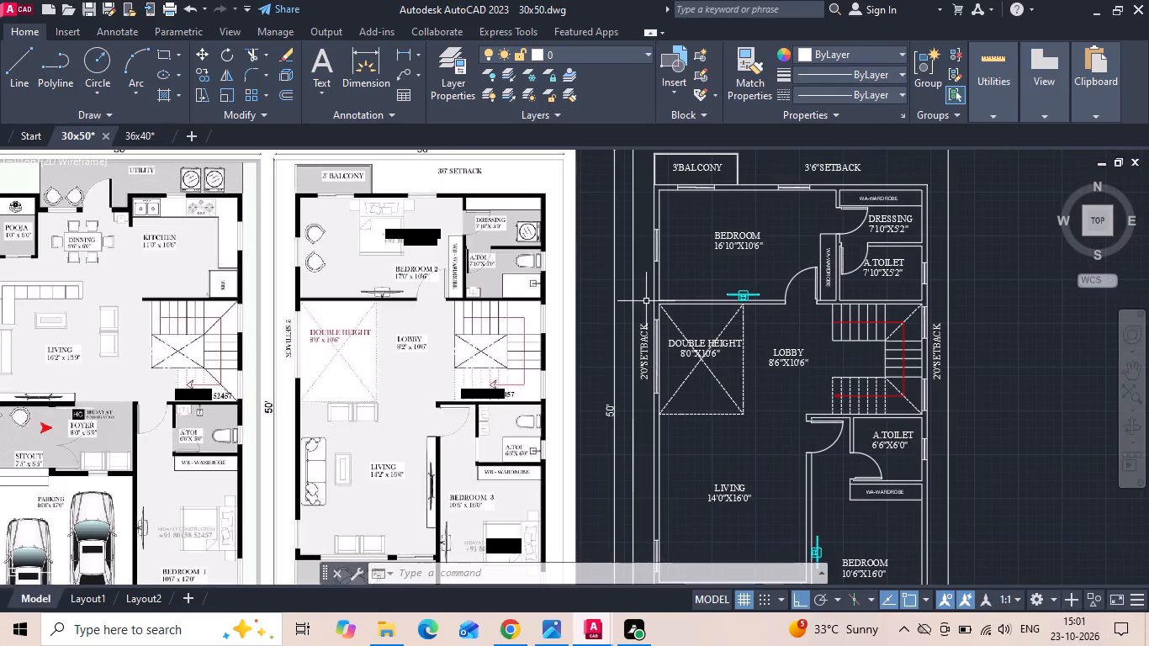
{"action": "middle_click_drag", "start_coordinate": [647, 301], "coordinate": [670, 299]}
{"action": "scroll", "coordinate": [249, 422], "scroll_direction": "up", "scroll_amount": 3}
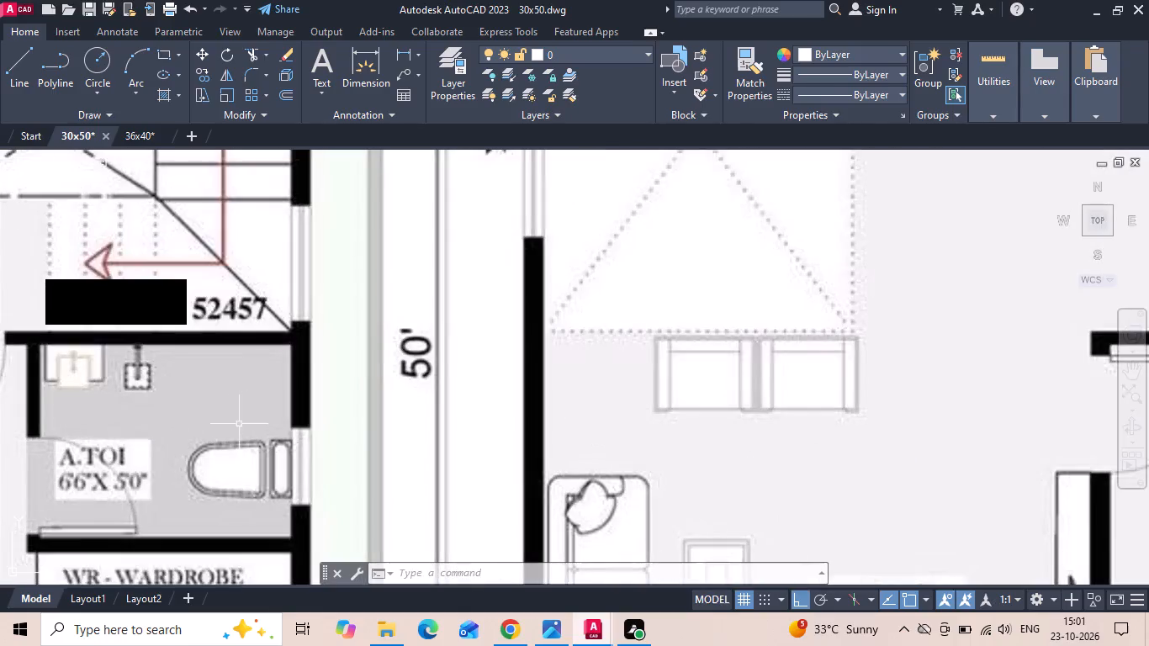
{"action": "middle_click_drag", "start_coordinate": [230, 426], "coordinate": [318, 385]}
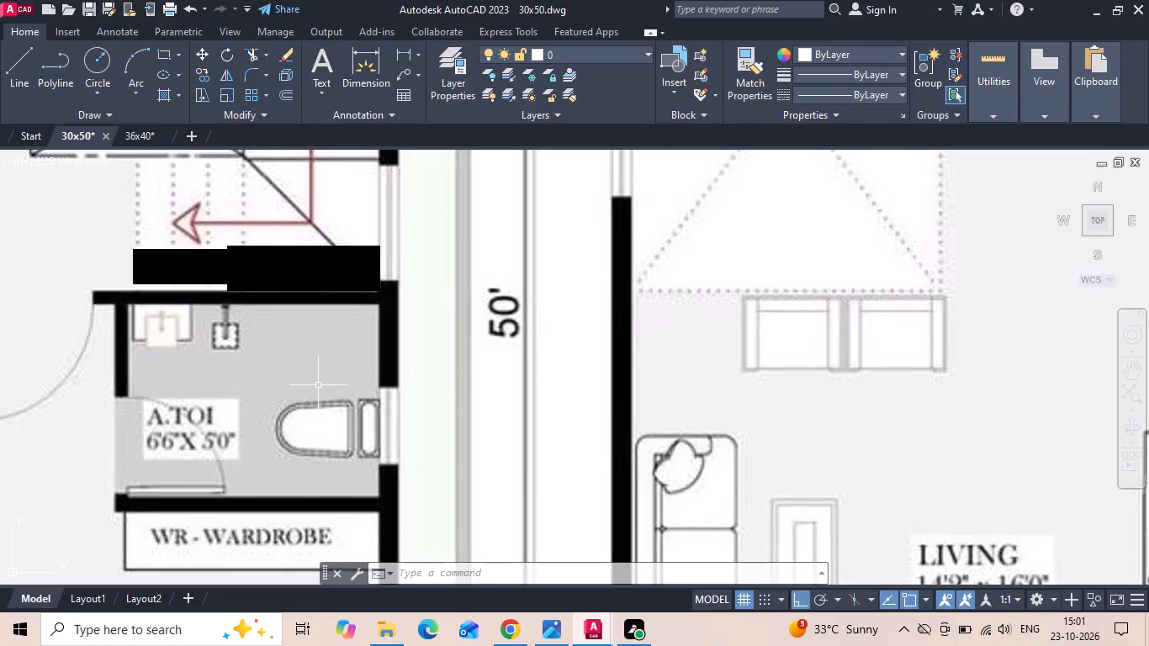
{"action": "key", "text": "ctrl+s"}
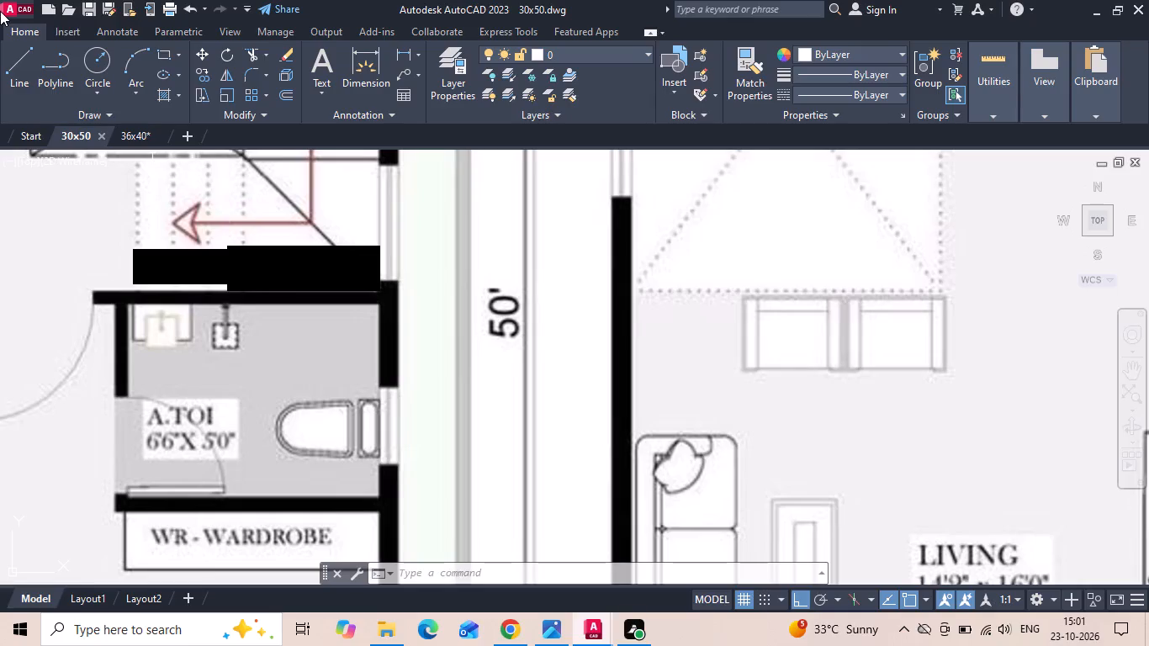
{"action": "key", "text": "ctrl+s"}
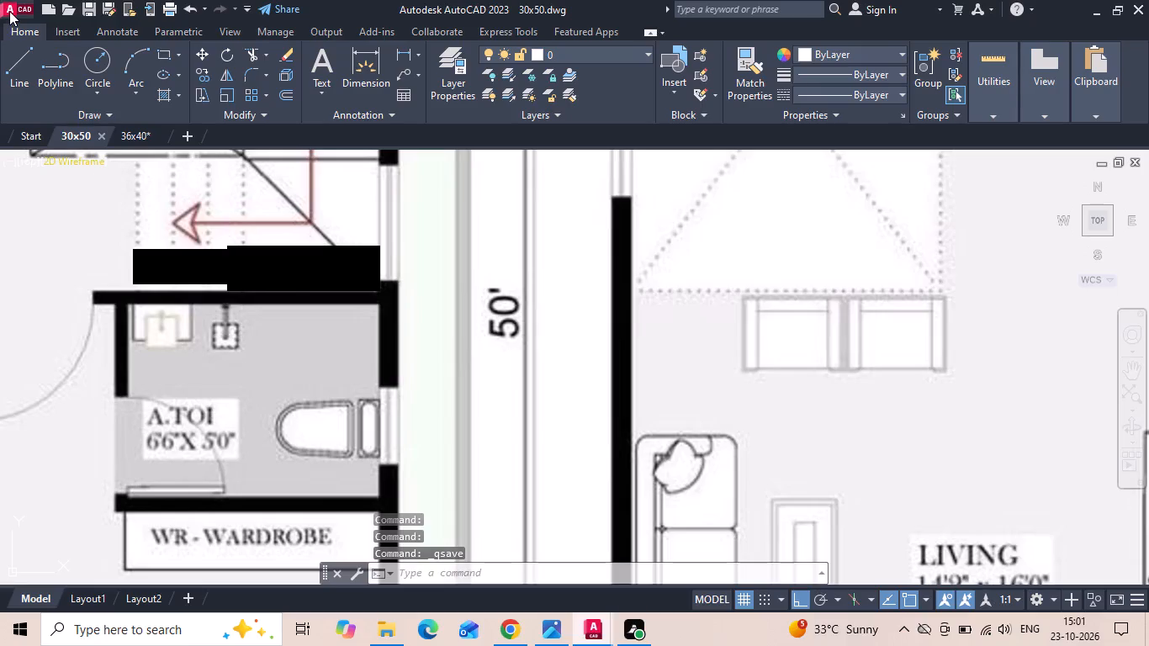
Open the Plumbing_library drawing from the Downloads folder.
{"action": "left_click", "coordinate": [9, 11]}
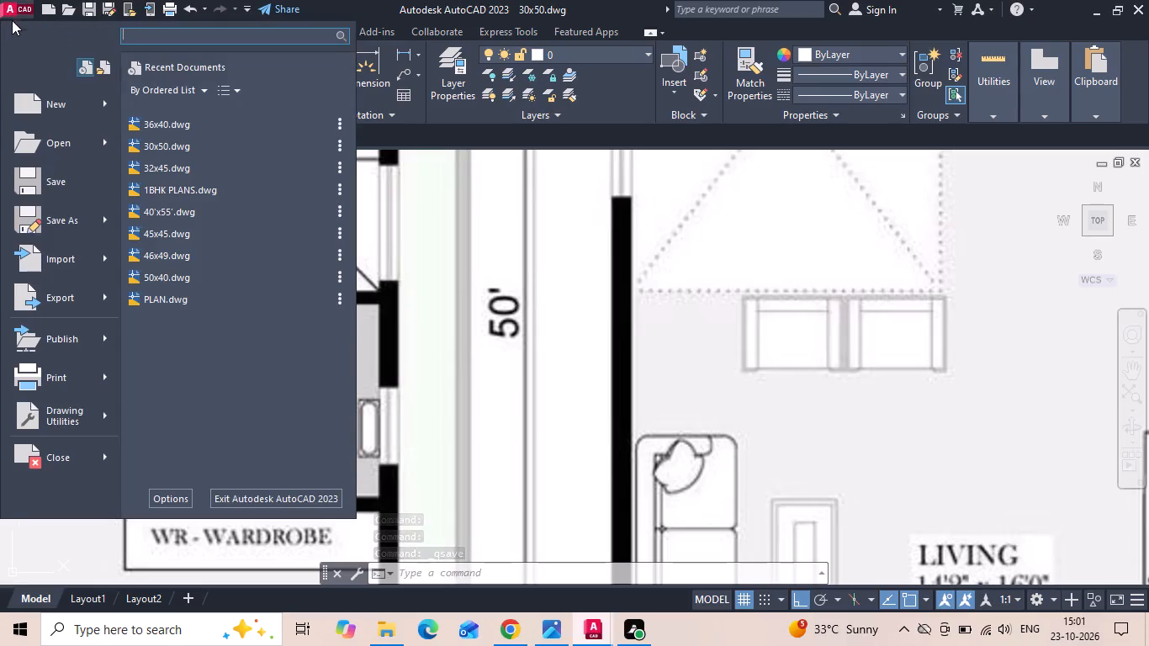
{"action": "left_click", "coordinate": [184, 129]}
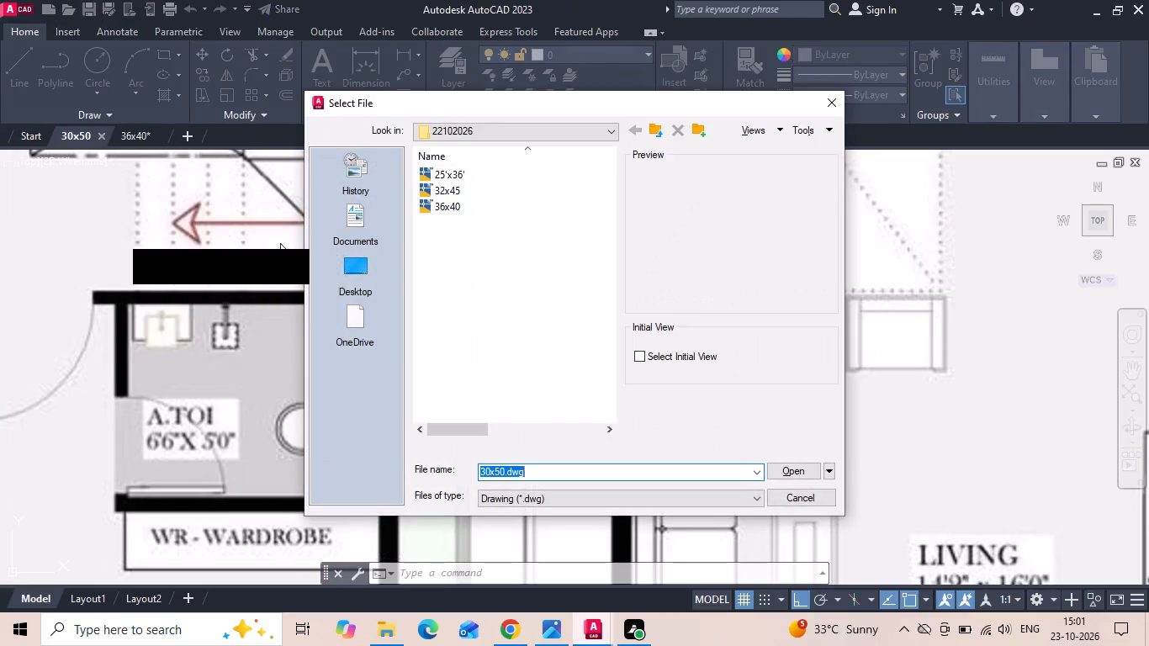
{"action": "double_click", "coordinate": [343, 277]}
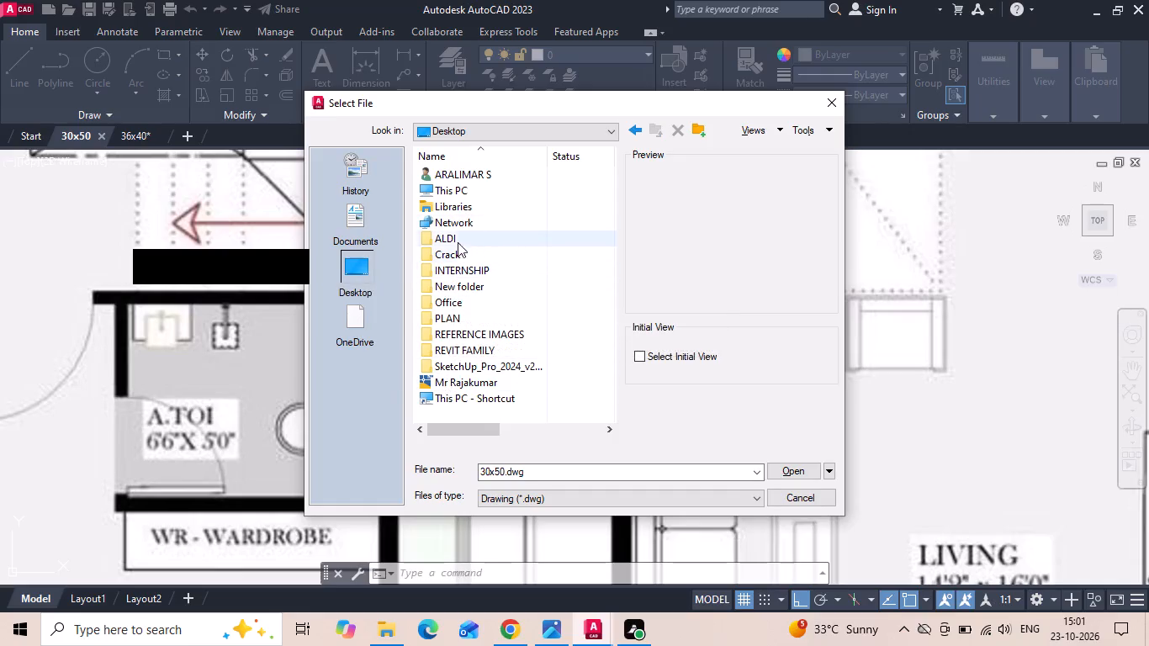
{"action": "double_click", "coordinate": [465, 198]}
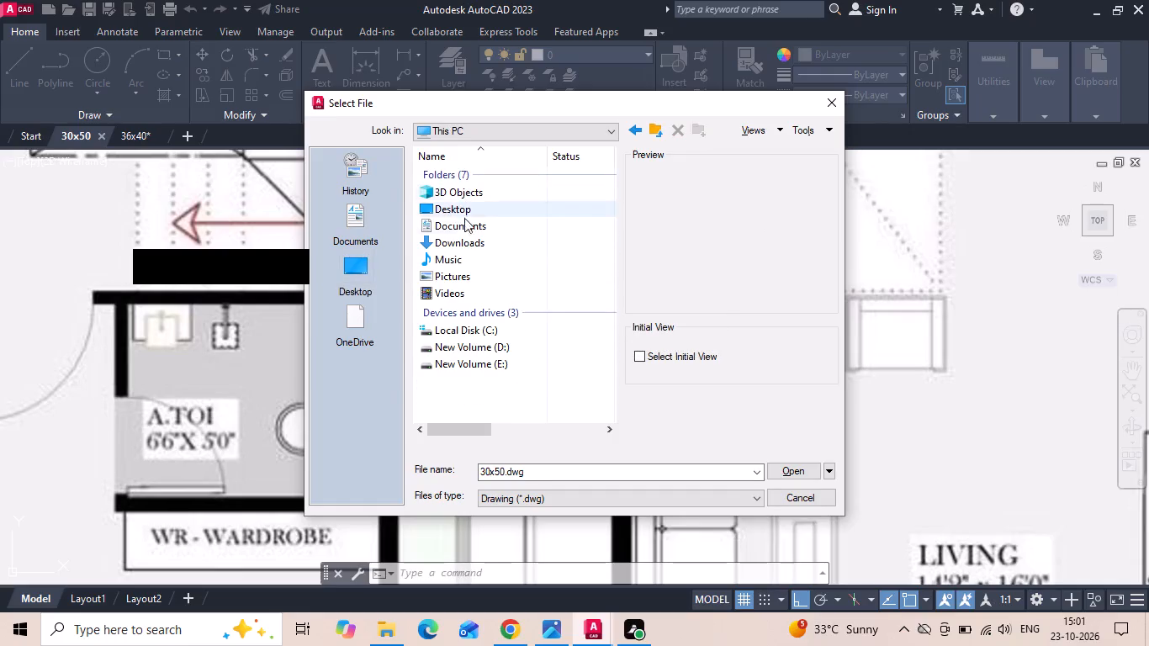
{"action": "double_click", "coordinate": [463, 238]}
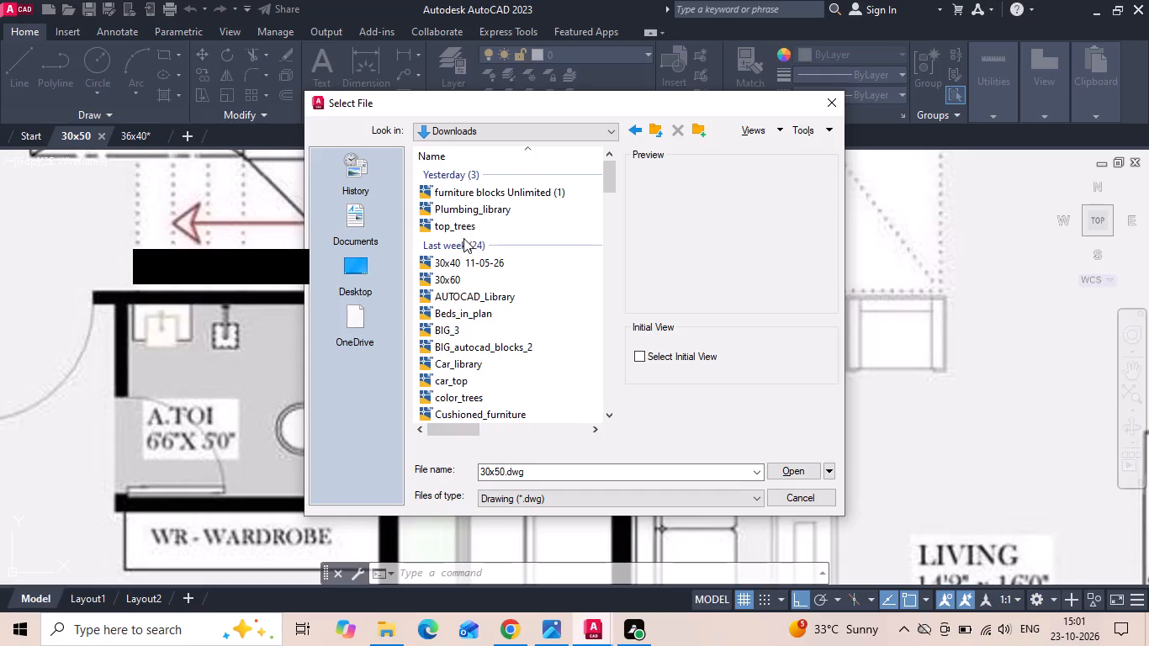
{"action": "left_click", "coordinate": [470, 216]}
{"action": "left_click", "coordinate": [781, 467]}
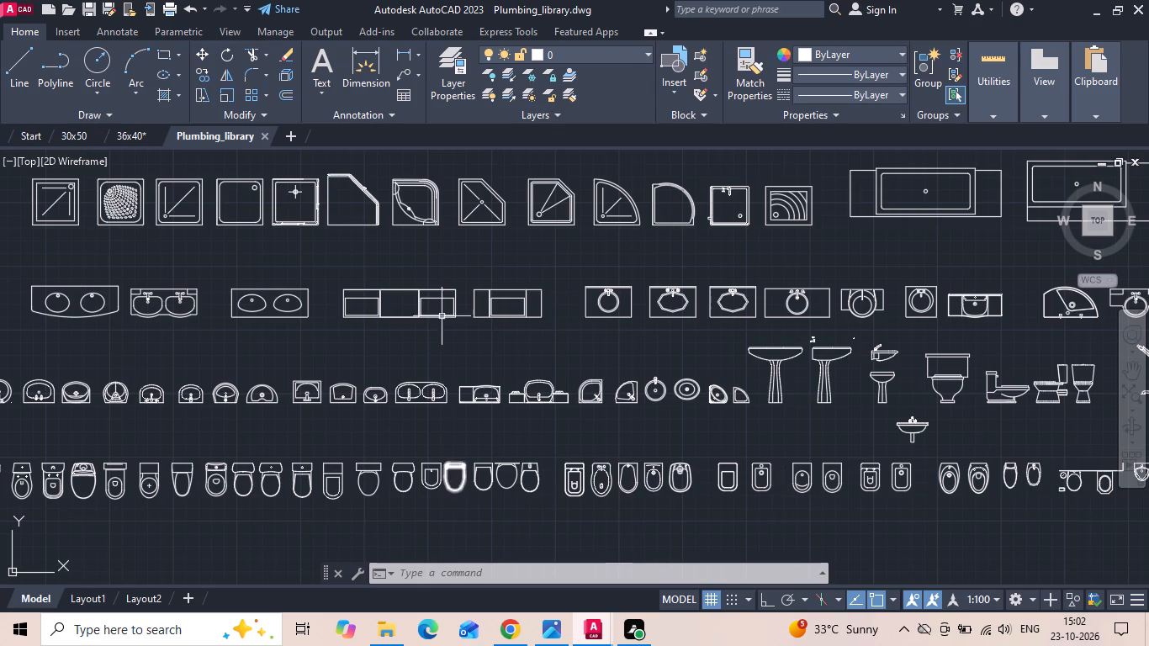
Examine the row of WC plan symbols in Plumbing_library and compare them with the WC in the 30x50 reference plan's A.TOI.
{"action": "scroll", "coordinate": [813, 337], "scroll_direction": "down", "scroll_amount": 2}
{"action": "scroll", "coordinate": [609, 400], "scroll_direction": "up", "scroll_amount": 3}
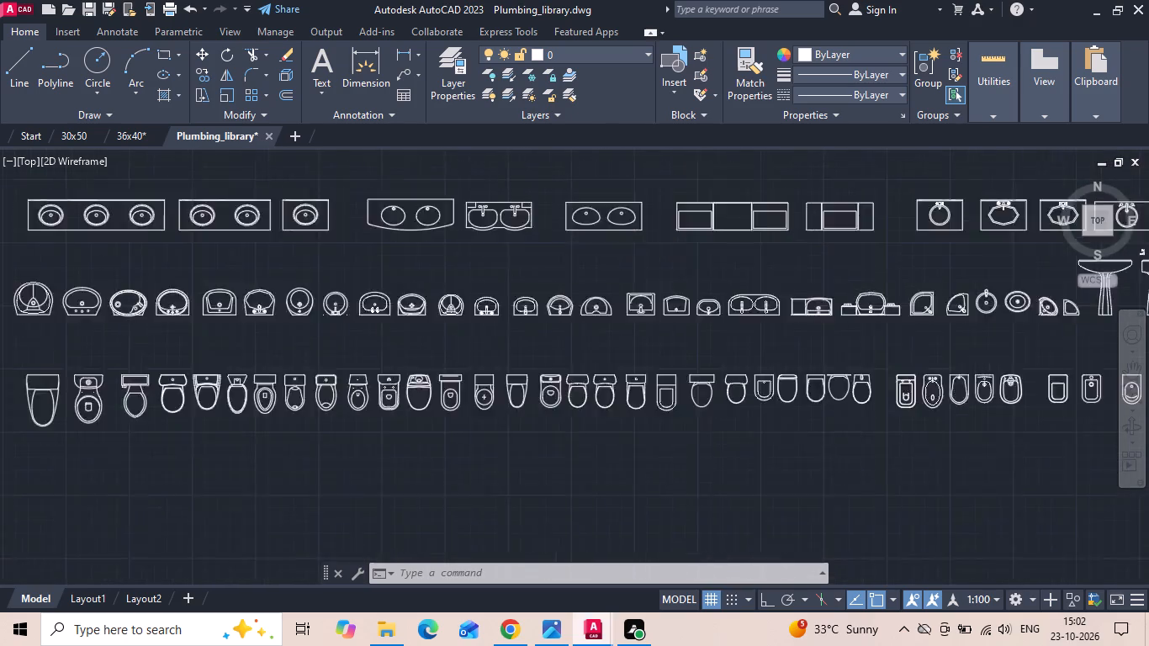
{"action": "scroll", "coordinate": [474, 405], "scroll_direction": "up", "scroll_amount": 2}
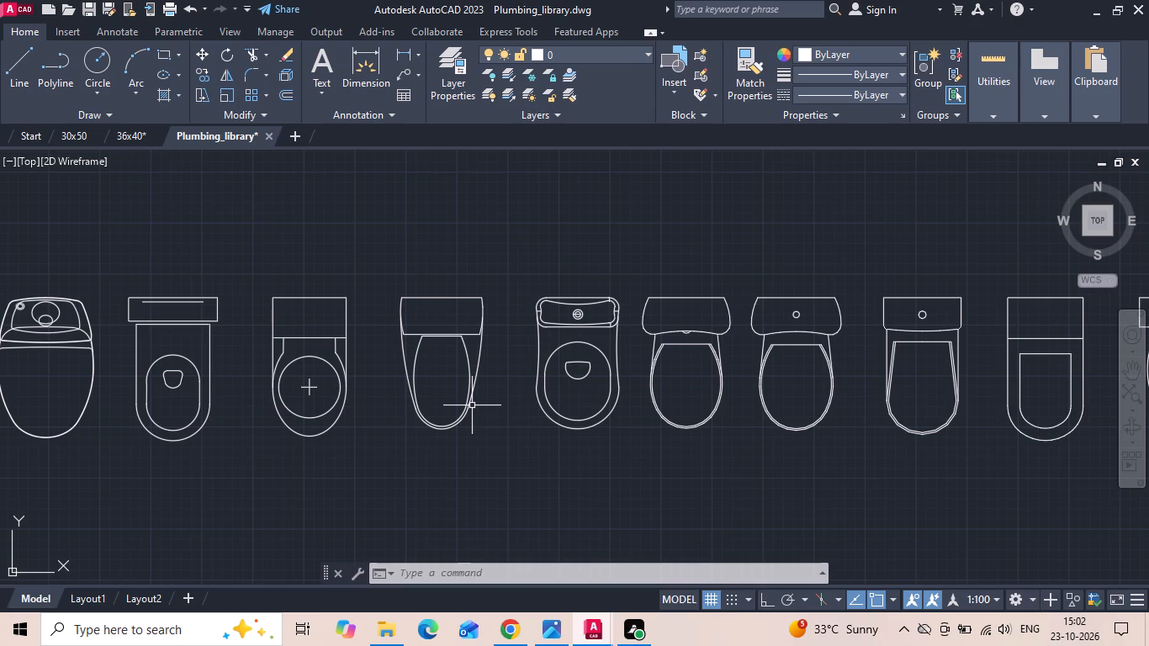
{"action": "scroll", "coordinate": [579, 309], "scroll_direction": "down", "scroll_amount": 2}
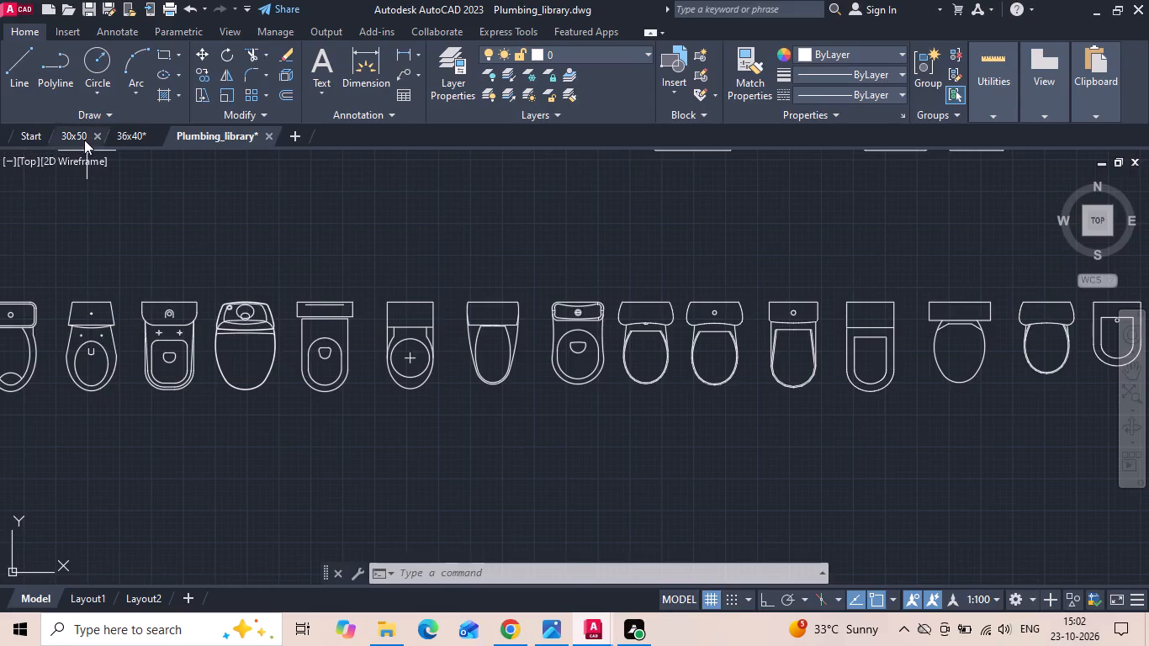
{"action": "left_click", "coordinate": [84, 140]}
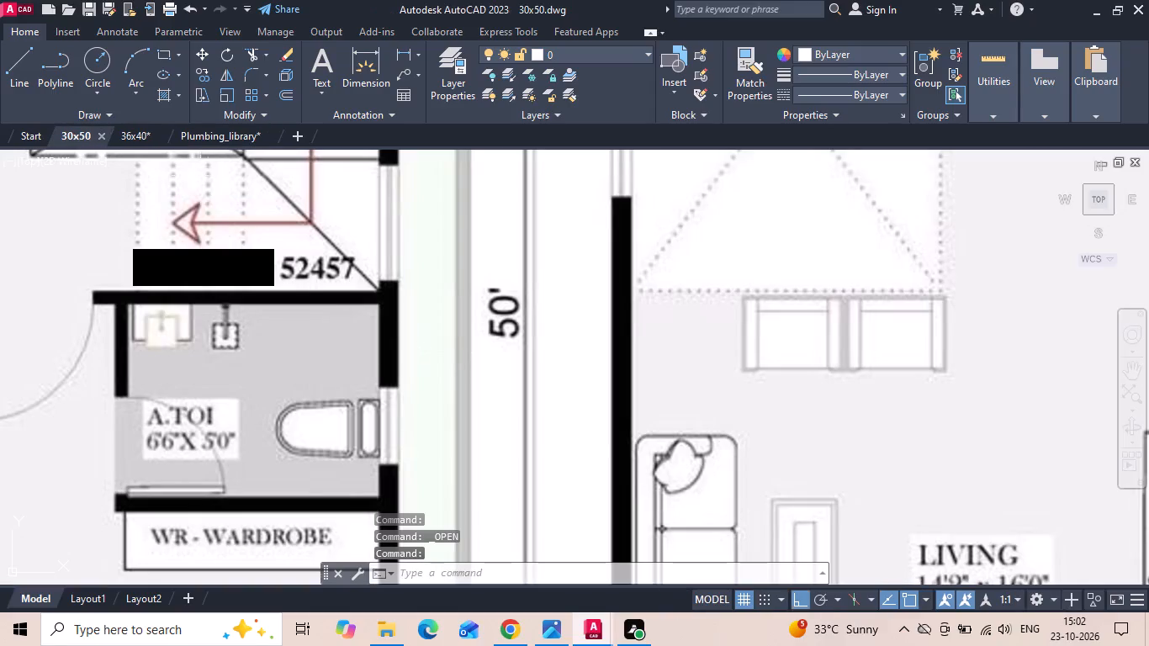
{"action": "left_click", "coordinate": [208, 138]}
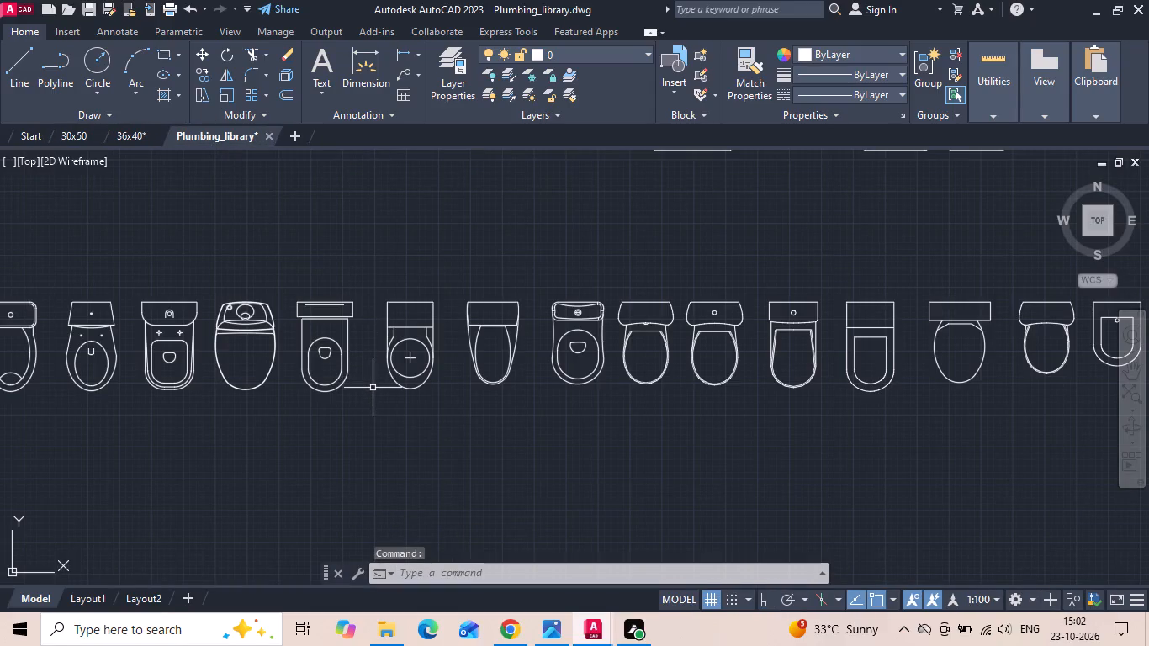
{"action": "middle_click_drag", "start_coordinate": [391, 394], "coordinate": [646, 394]}
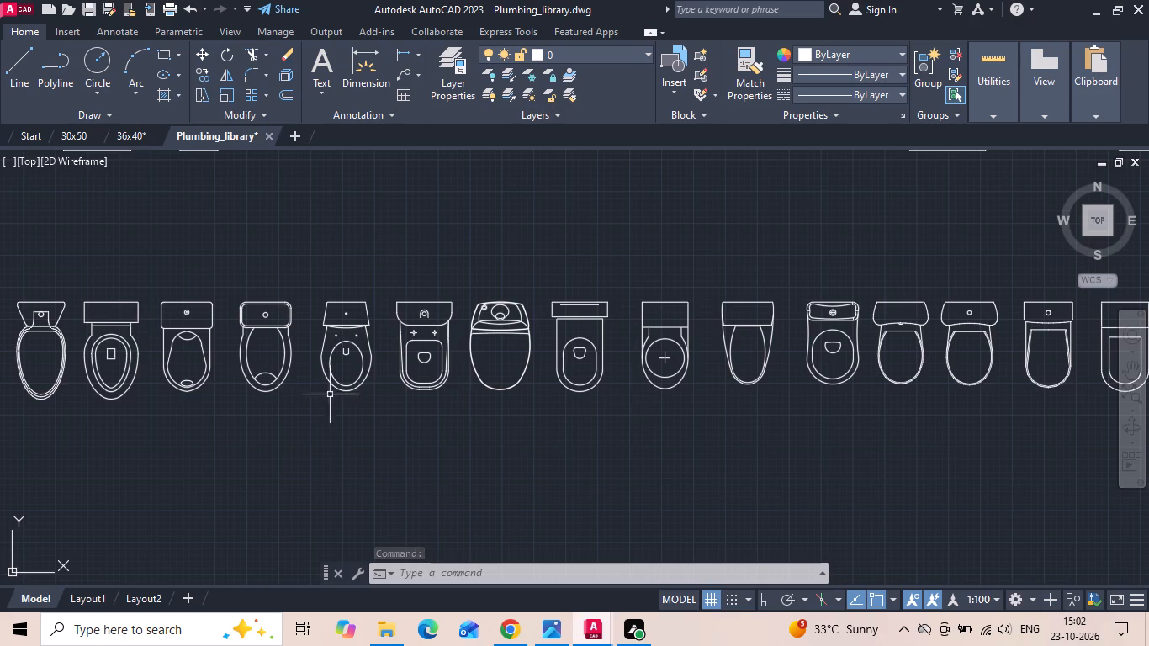
{"action": "middle_click_drag", "start_coordinate": [149, 394], "coordinate": [667, 367]}
{"action": "middle_click_drag", "start_coordinate": [293, 403], "coordinate": [534, 405]}
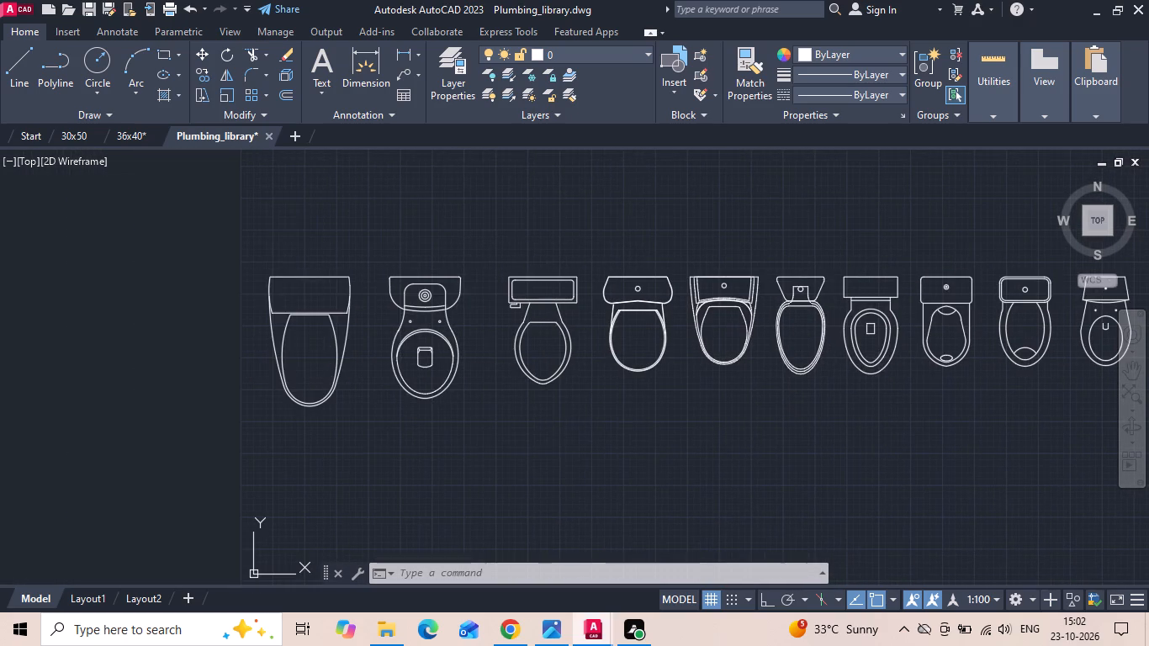
{"action": "middle_click_drag", "start_coordinate": [534, 405], "coordinate": [313, 392]}
{"action": "middle_click_drag", "start_coordinate": [788, 378], "coordinate": [786, 378]}
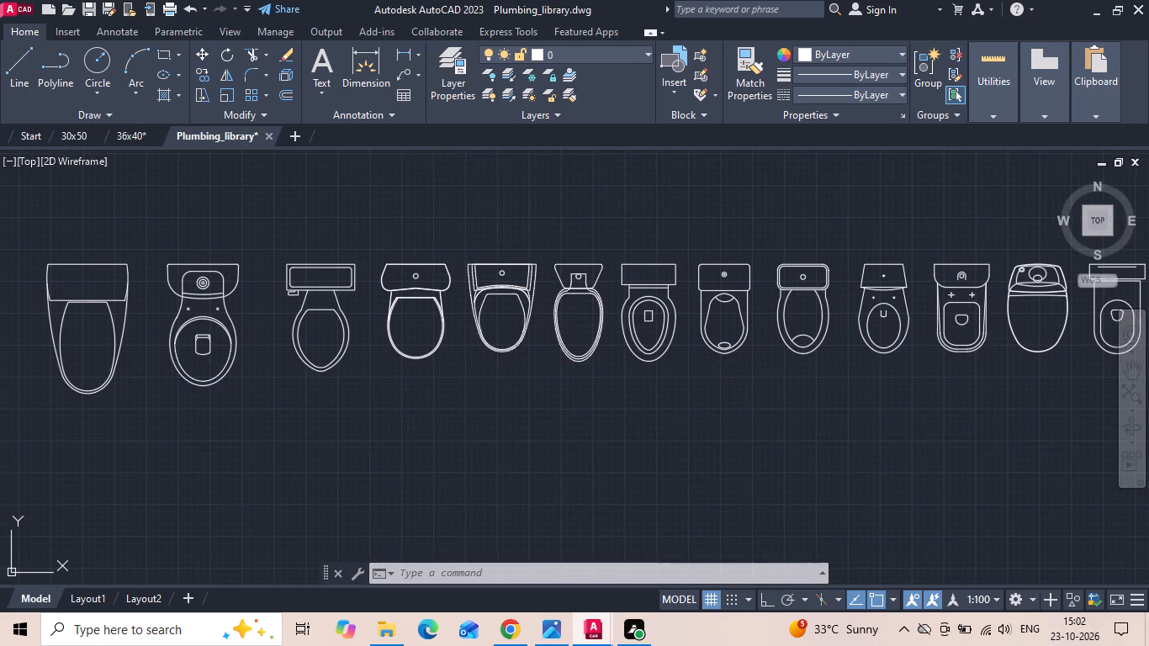
{"action": "middle_click_drag", "start_coordinate": [786, 378], "coordinate": [421, 373]}
{"action": "middle_click_drag", "start_coordinate": [744, 375], "coordinate": [597, 376]}
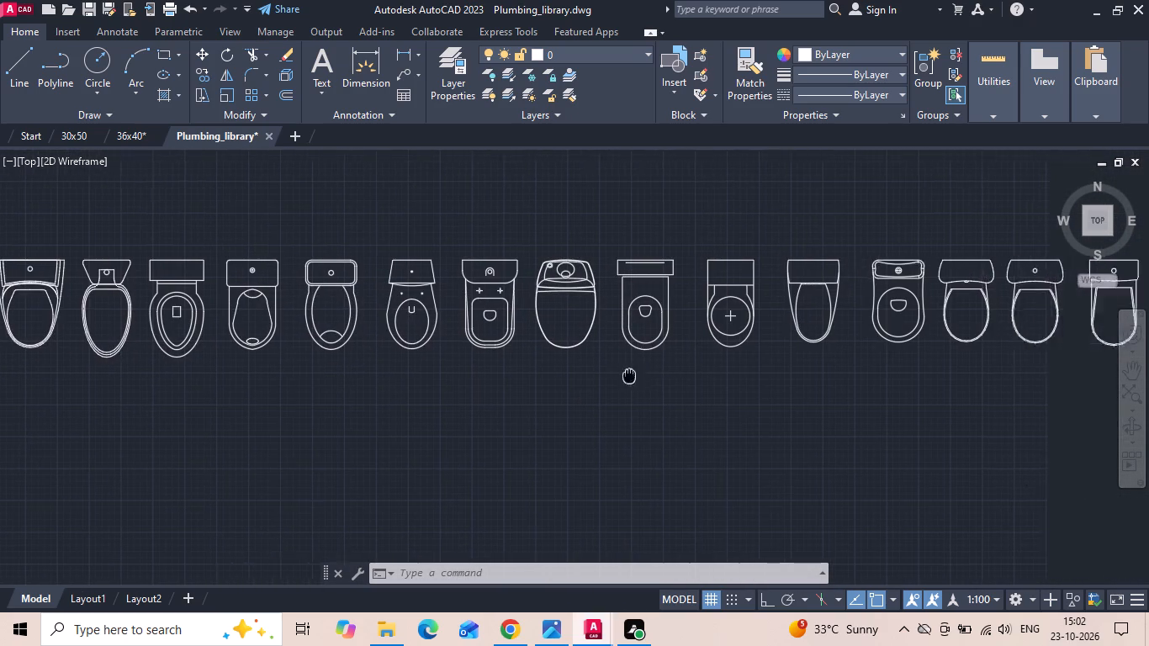
{"action": "middle_click_drag", "start_coordinate": [597, 376], "coordinate": [405, 383]}
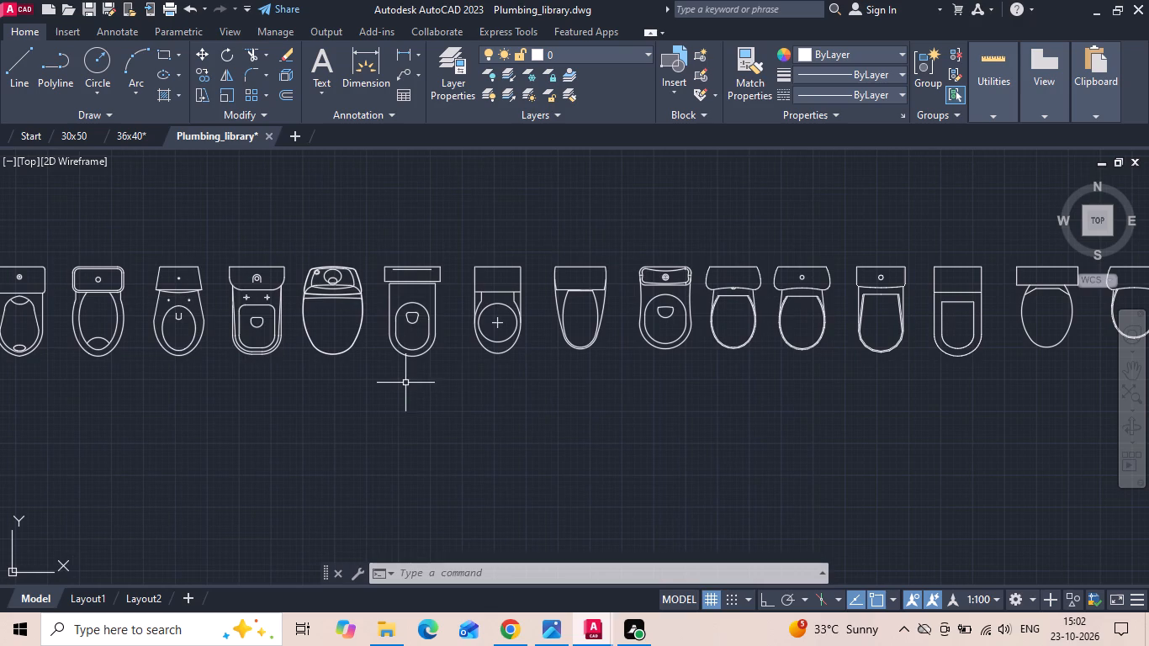
{"action": "middle_click_drag", "start_coordinate": [782, 369], "coordinate": [516, 384]}
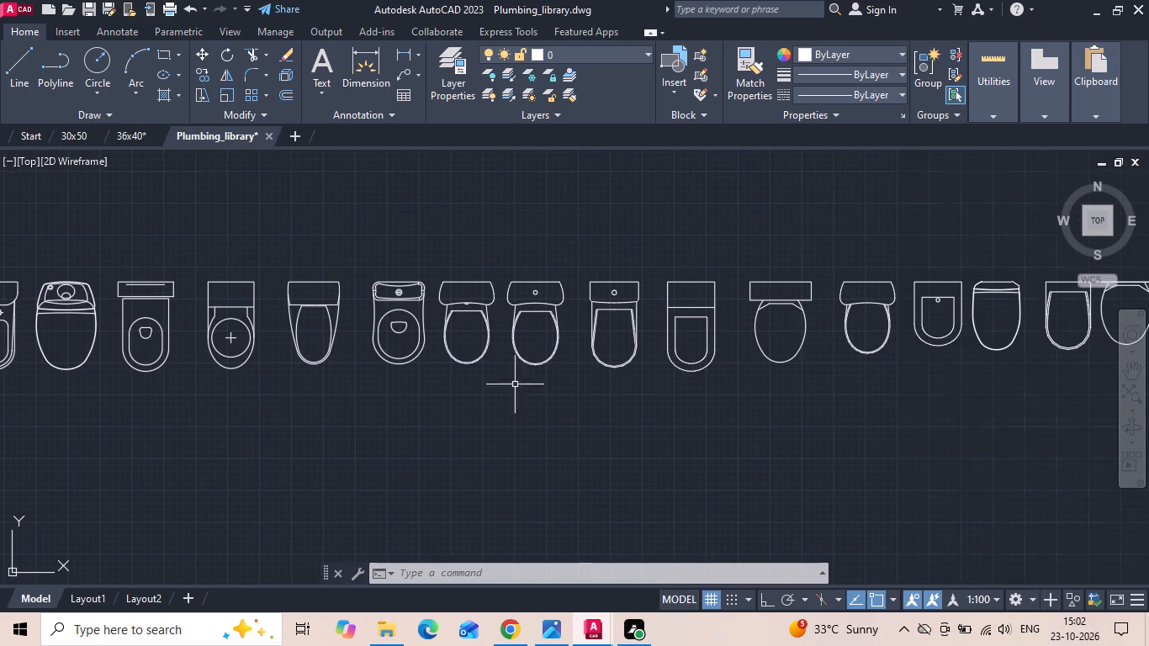
{"action": "middle_click_drag", "start_coordinate": [755, 394], "coordinate": [259, 368]}
{"action": "middle_click_drag", "start_coordinate": [718, 365], "coordinate": [489, 375]}
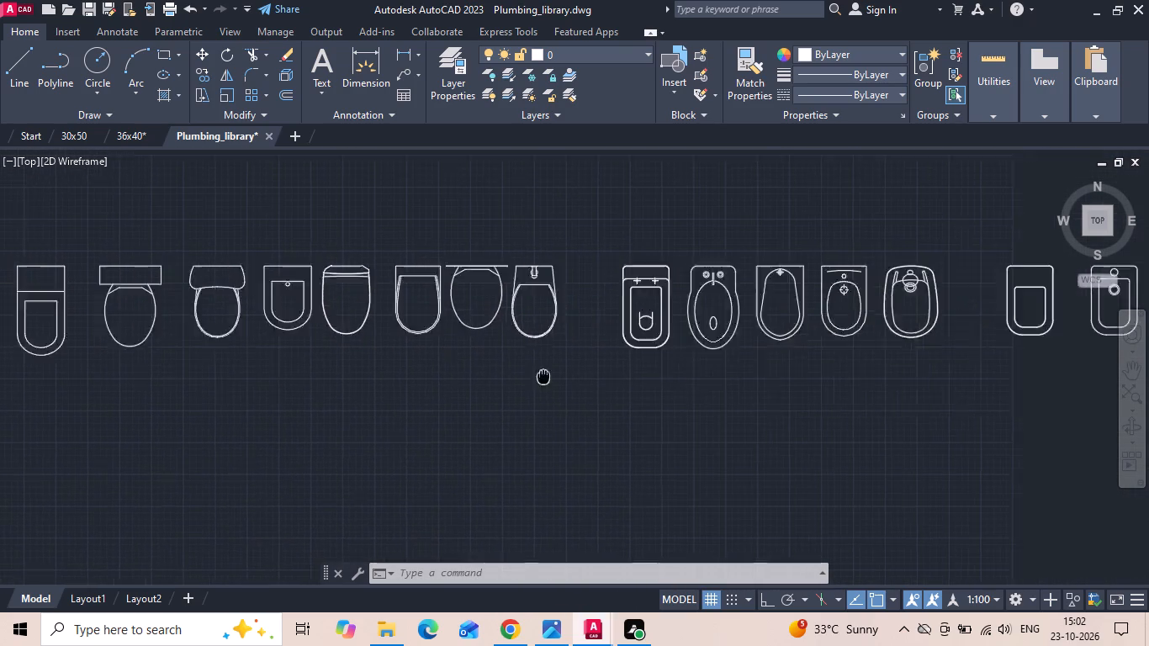
{"action": "middle_click_drag", "start_coordinate": [489, 375], "coordinate": [405, 379]}
{"action": "scroll", "coordinate": [401, 379], "scroll_direction": "down", "scroll_amount": 2}
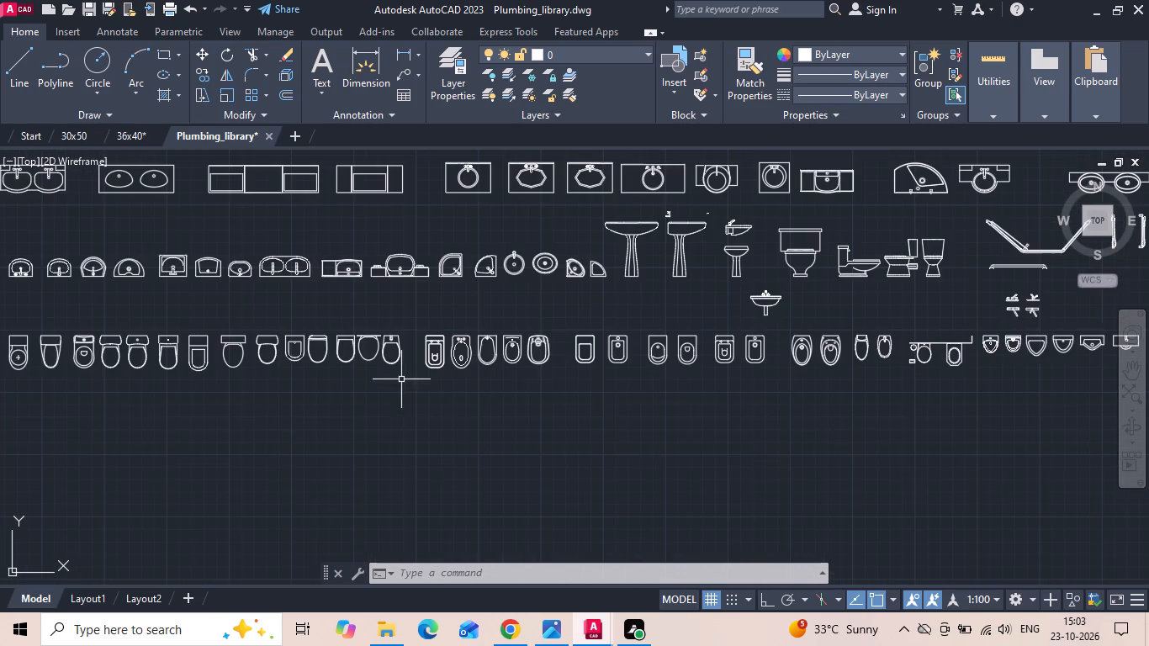
{"action": "scroll", "coordinate": [299, 379], "scroll_direction": "up", "scroll_amount": 2}
{"action": "scroll", "coordinate": [513, 284], "scroll_direction": "up", "scroll_amount": 2}
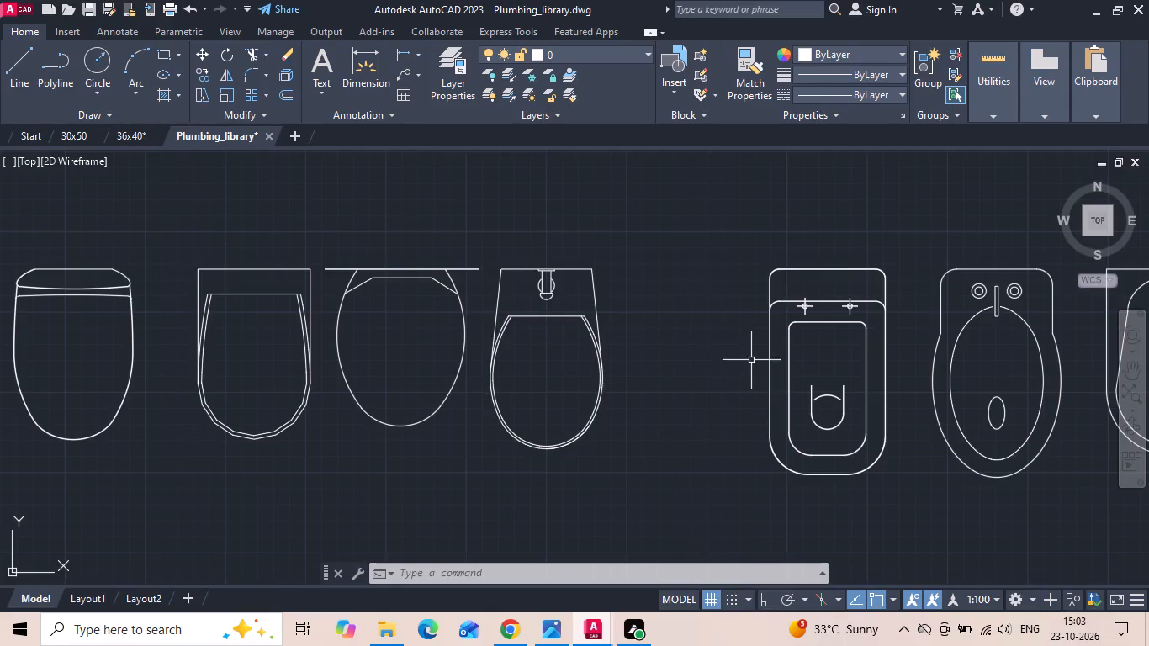
{"action": "scroll", "coordinate": [757, 378], "scroll_direction": "down", "scroll_amount": 1}
{"action": "middle_click_drag", "start_coordinate": [262, 366], "coordinate": [486, 367]}
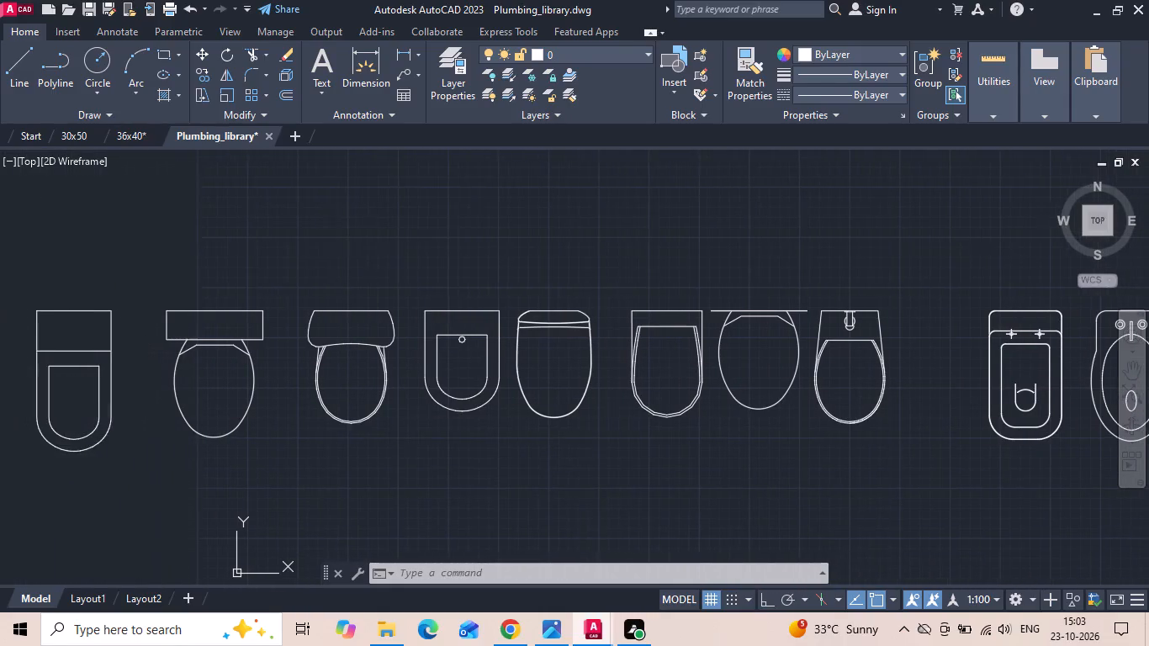
{"action": "left_click", "coordinate": [77, 132]}
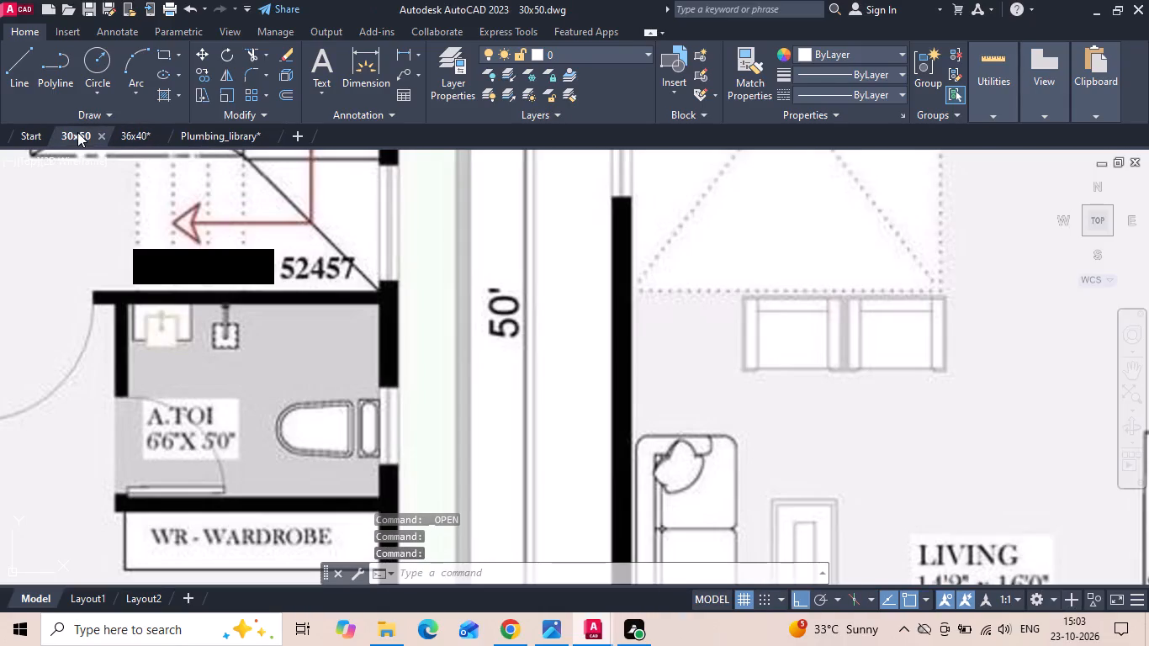
{"action": "left_click", "coordinate": [211, 137]}
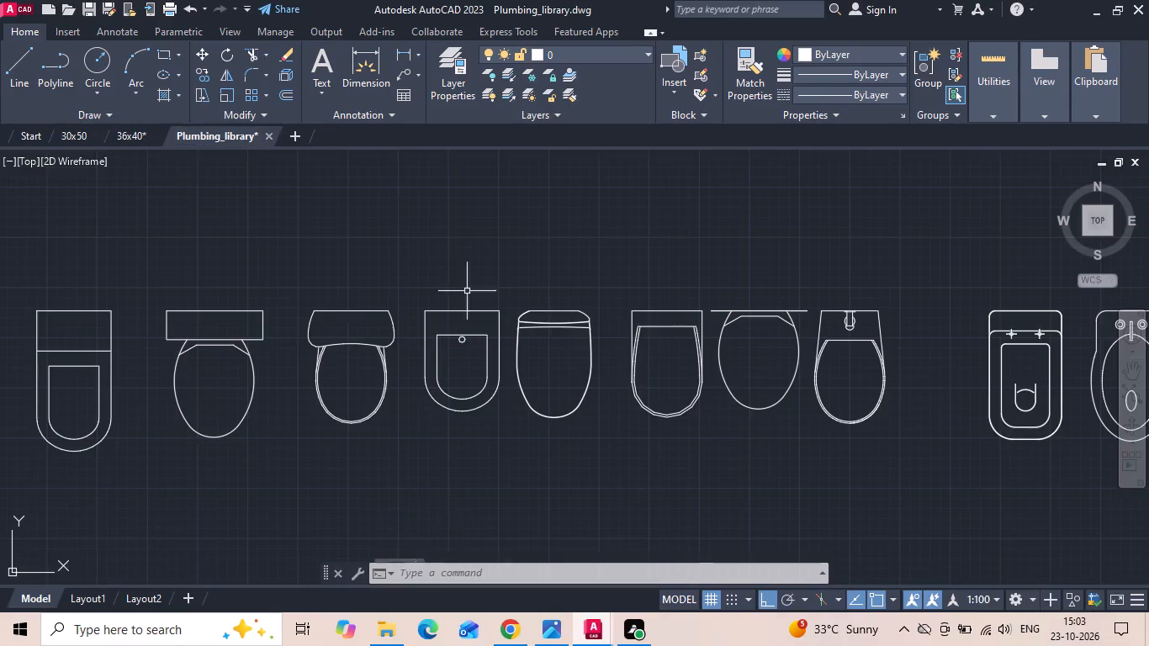
{"action": "scroll", "coordinate": [518, 363], "scroll_direction": "down", "scroll_amount": 2}
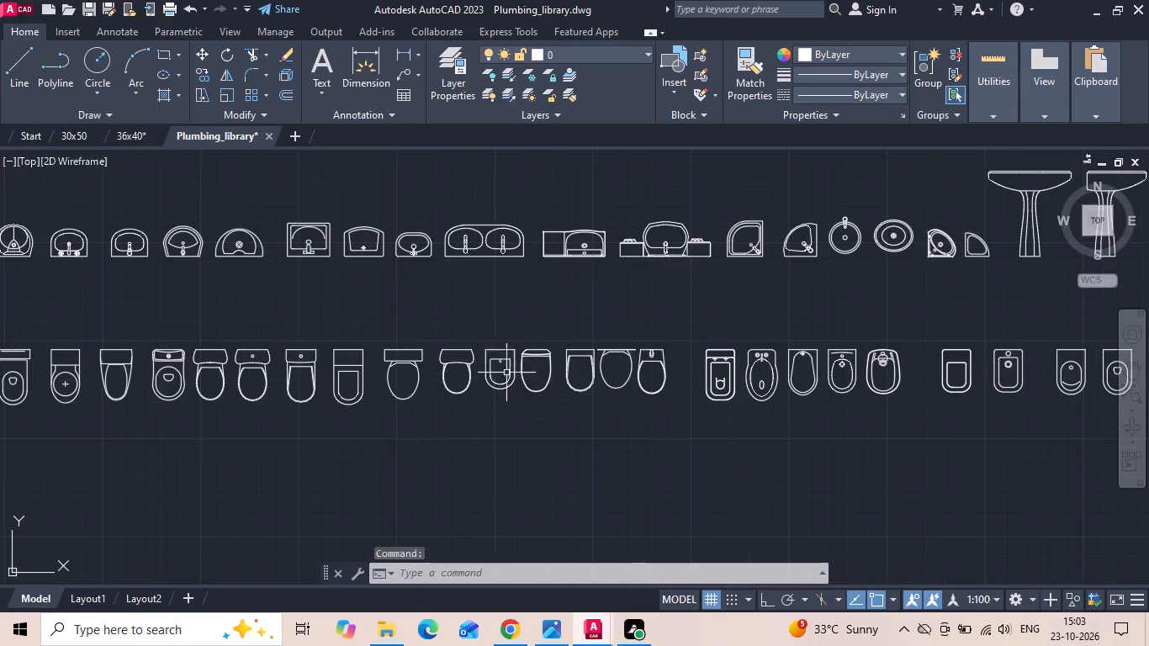
{"action": "left_click", "coordinate": [80, 131]}
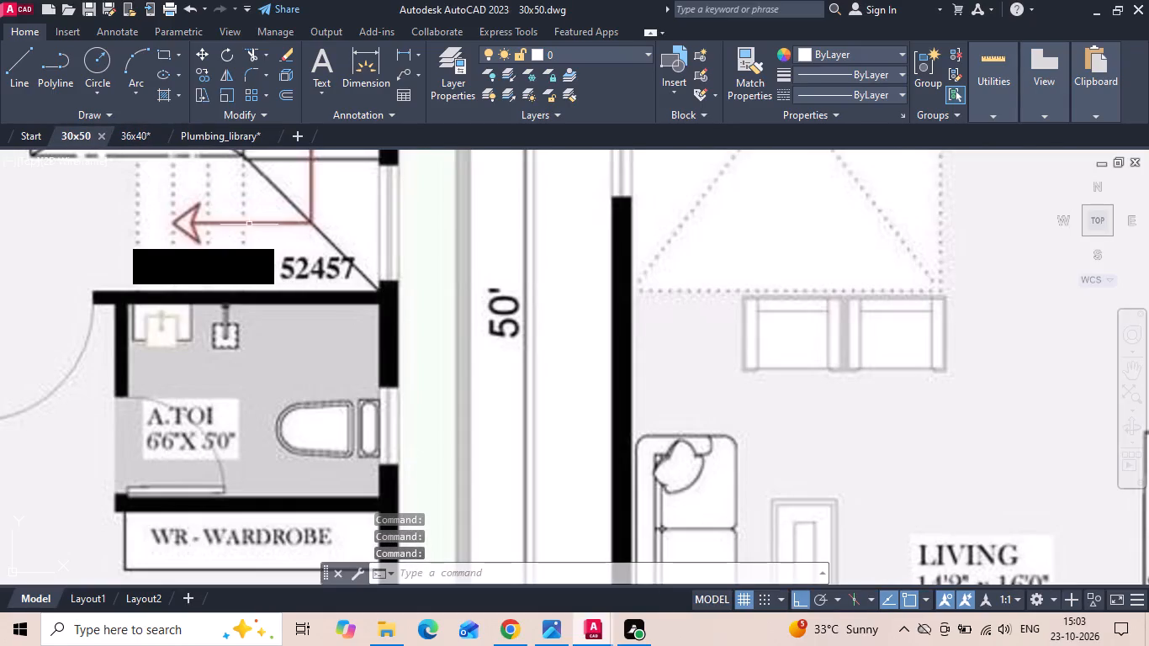
{"action": "left_click", "coordinate": [208, 133]}
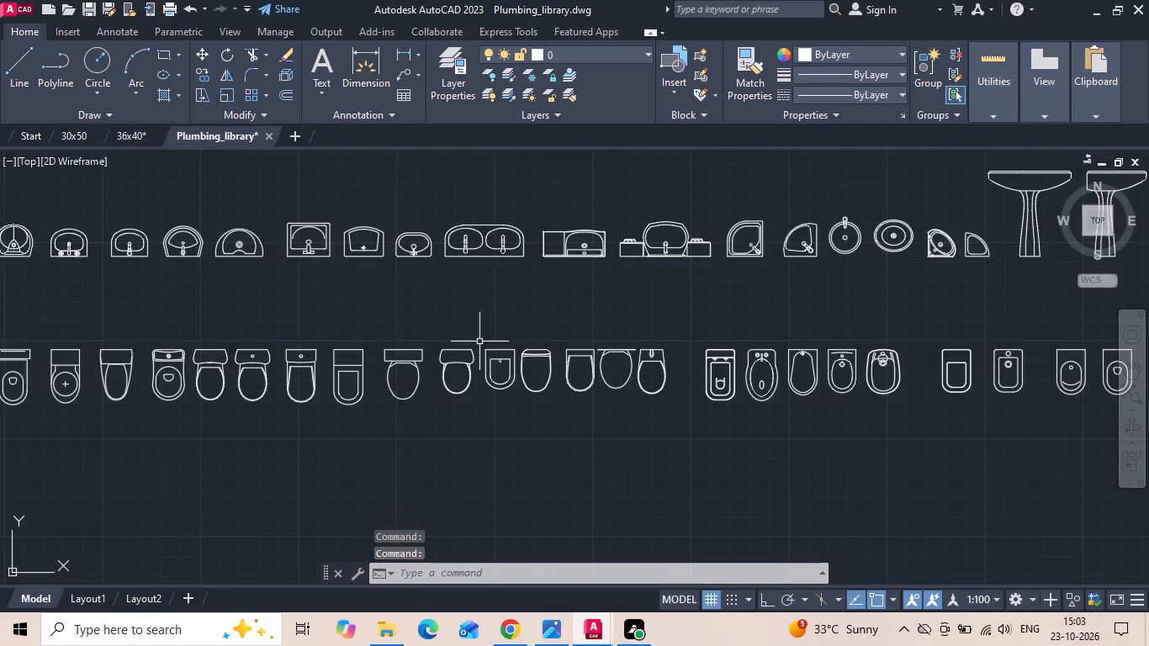
Find the rectangular washbasin block with an arched bowl and tap in Plumbing_library's basin row, and copy it for reuse.
{"action": "middle_click_drag", "start_coordinate": [379, 280], "coordinate": [552, 330]}
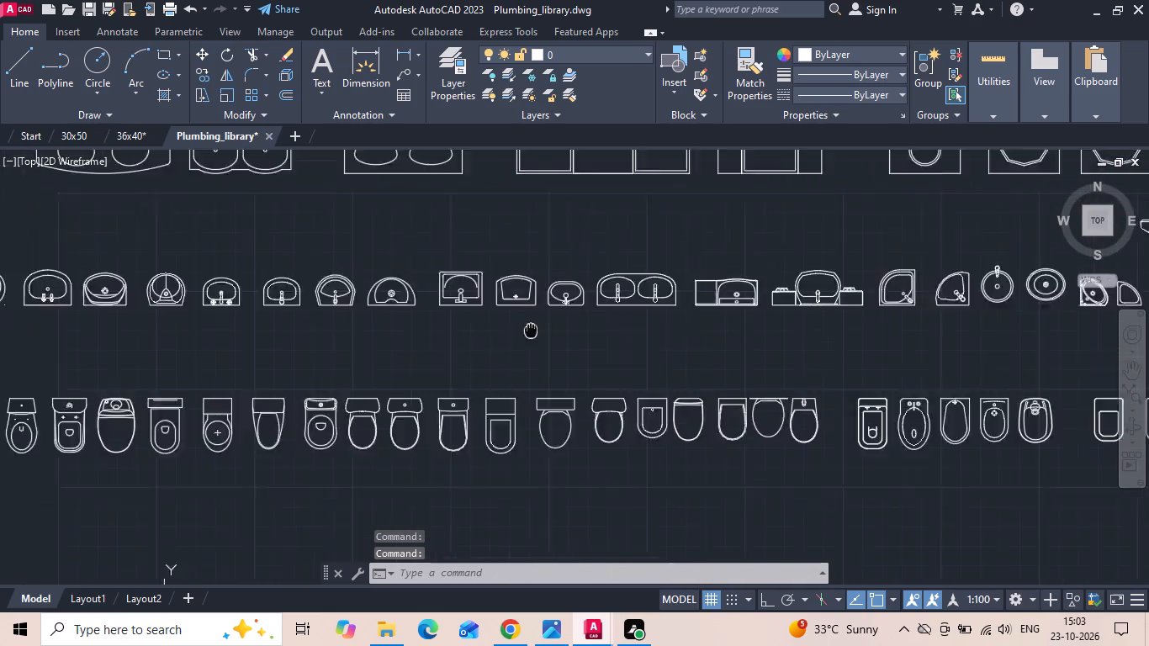
{"action": "middle_click_drag", "start_coordinate": [552, 330], "coordinate": [684, 336]}
{"action": "middle_click_drag", "start_coordinate": [188, 313], "coordinate": [674, 351]}
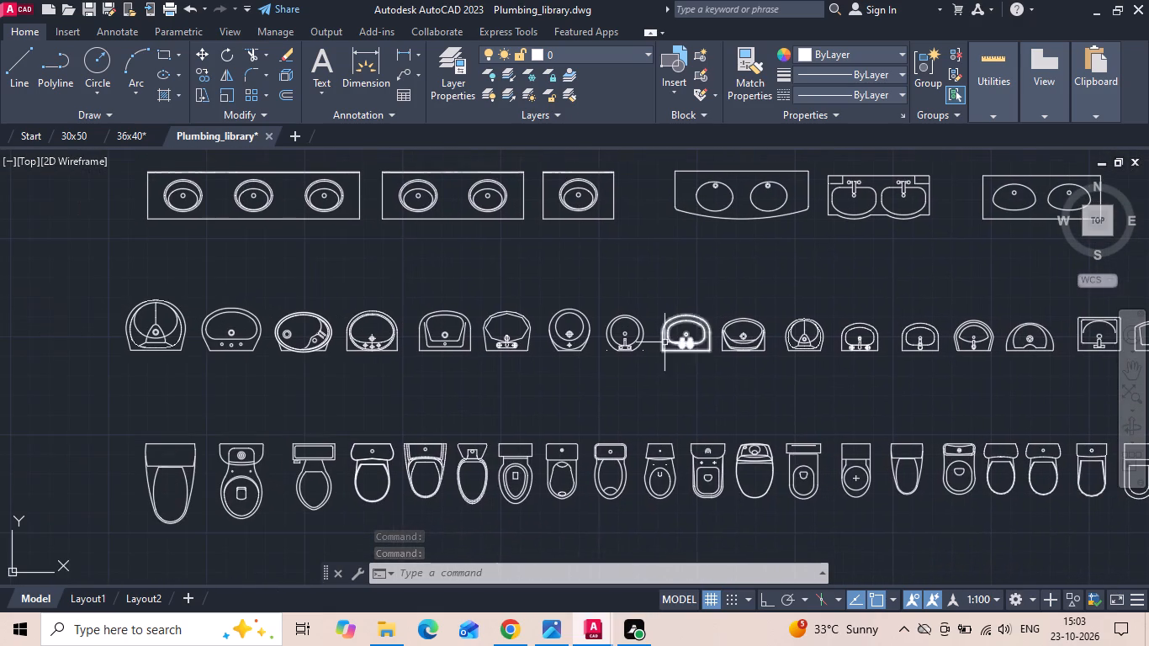
{"action": "middle_click_drag", "start_coordinate": [659, 307], "coordinate": [554, 334]}
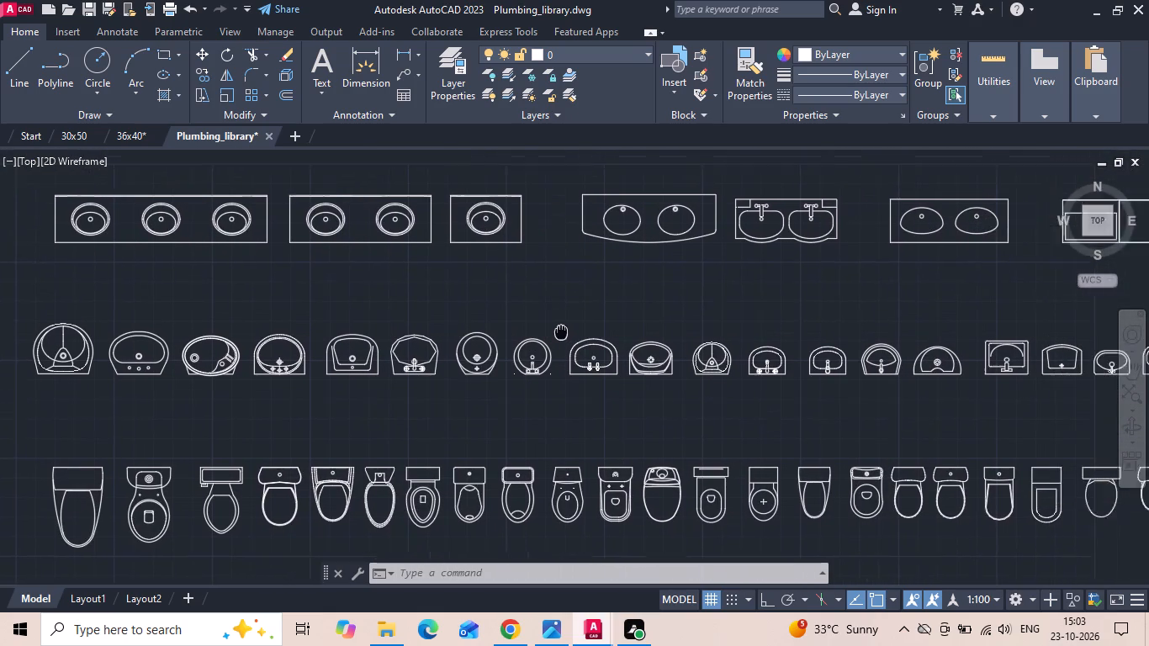
{"action": "middle_click_drag", "start_coordinate": [554, 334], "coordinate": [426, 349]}
{"action": "middle_click_drag", "start_coordinate": [736, 365], "coordinate": [567, 346]}
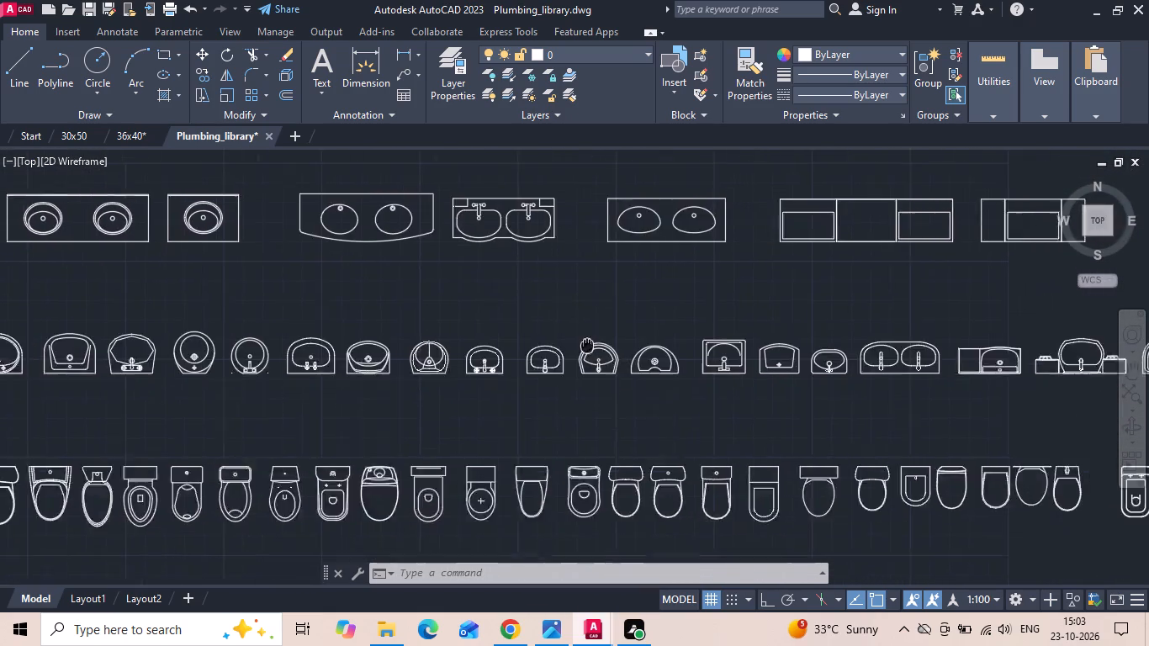
{"action": "middle_click_drag", "start_coordinate": [567, 346], "coordinate": [331, 346]}
{"action": "scroll", "coordinate": [606, 411], "scroll_direction": "up", "scroll_amount": 1}
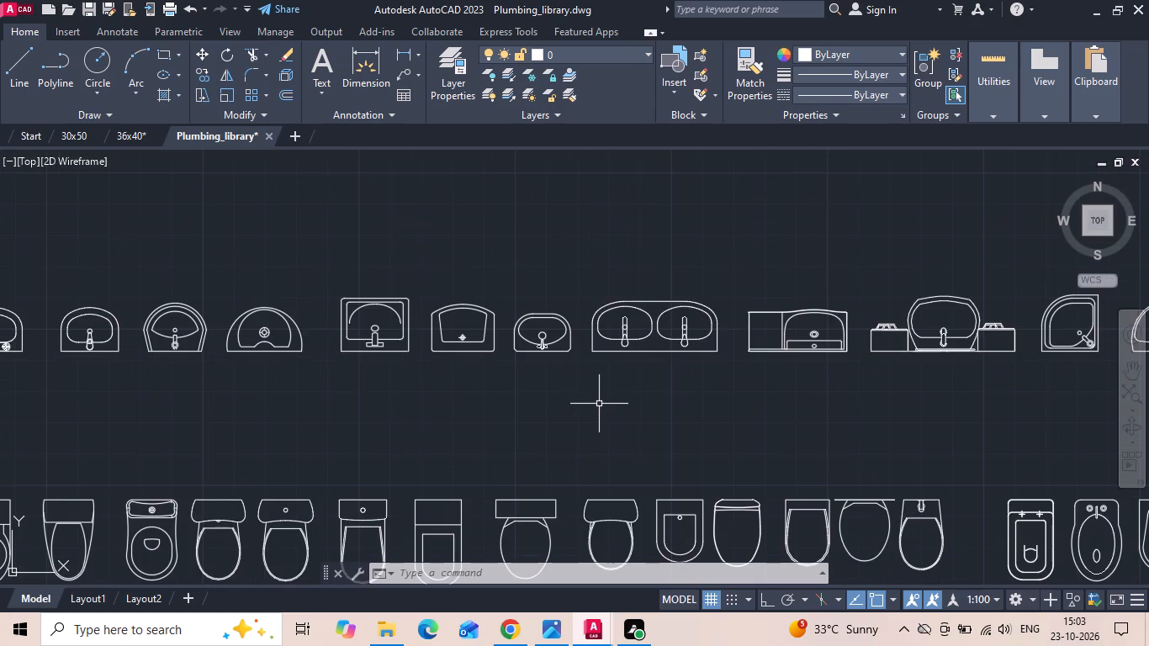
{"action": "left_click", "coordinate": [378, 304]}
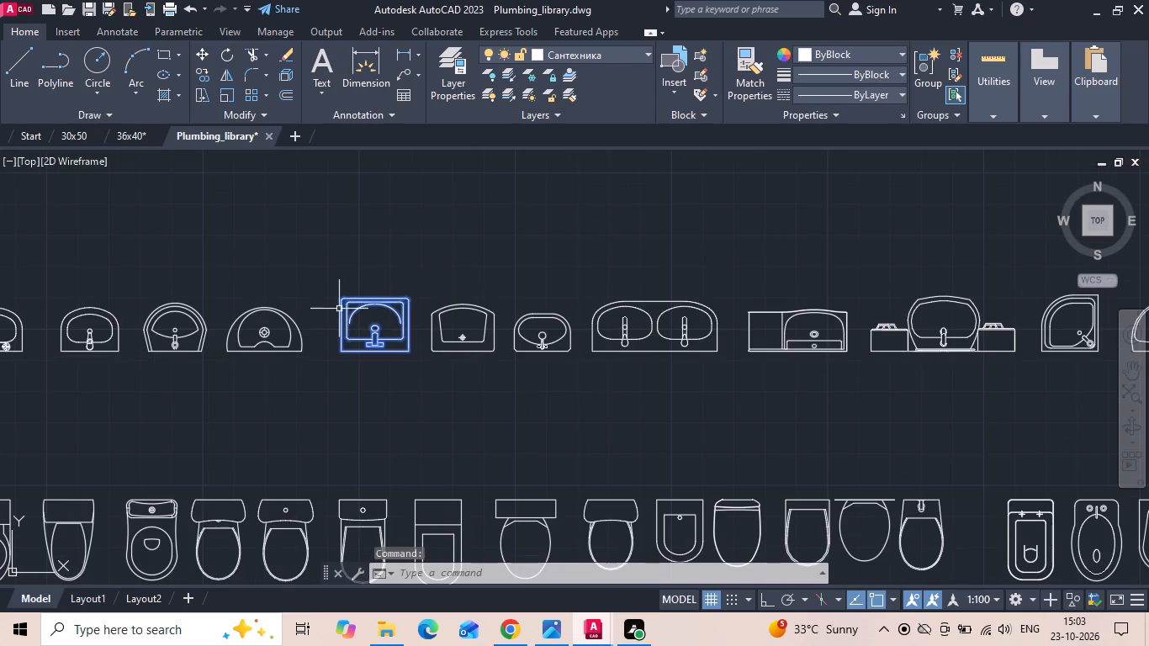
{"action": "scroll", "coordinate": [252, 335], "scroll_direction": "down", "scroll_amount": 1}
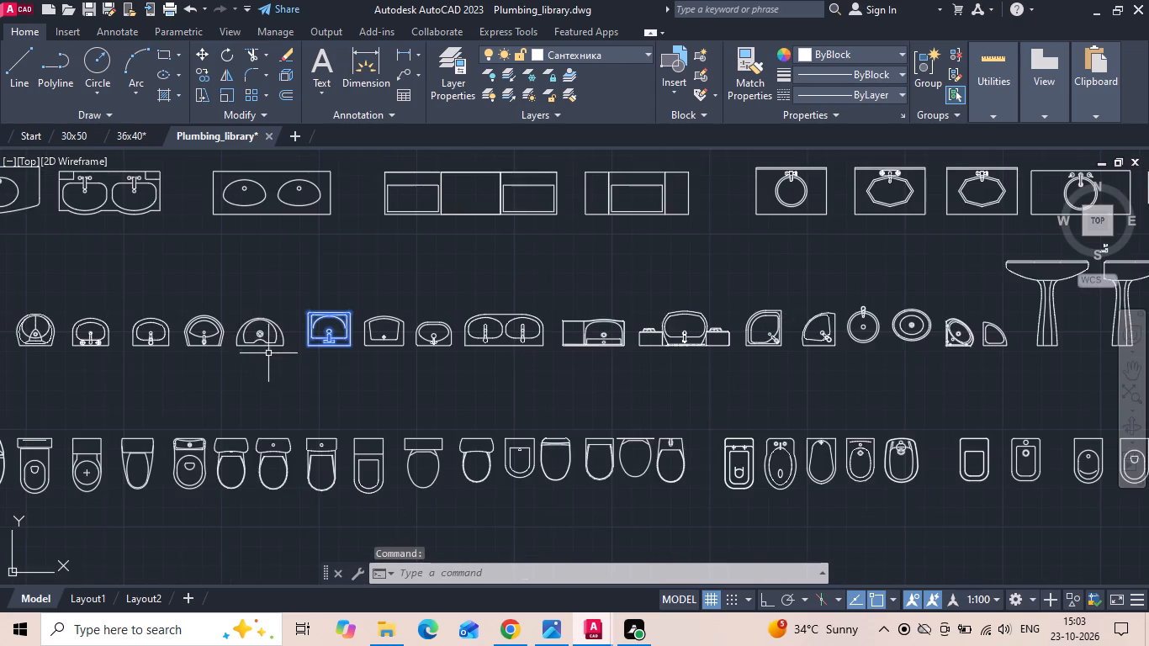
{"action": "scroll", "coordinate": [268, 354], "scroll_direction": "down", "scroll_amount": 1}
{"action": "middle_click_drag", "start_coordinate": [614, 279], "coordinate": [603, 499]}
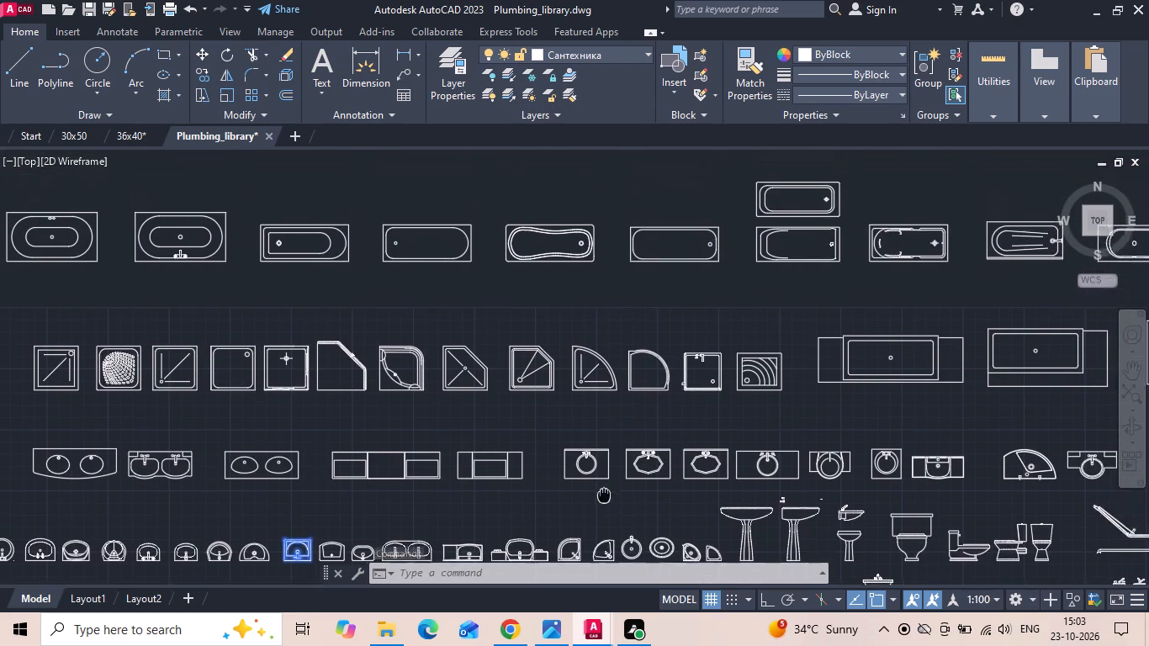
{"action": "middle_click_drag", "start_coordinate": [603, 499], "coordinate": [459, 502]}
{"action": "scroll", "coordinate": [528, 386], "scroll_direction": "down", "scroll_amount": 1}
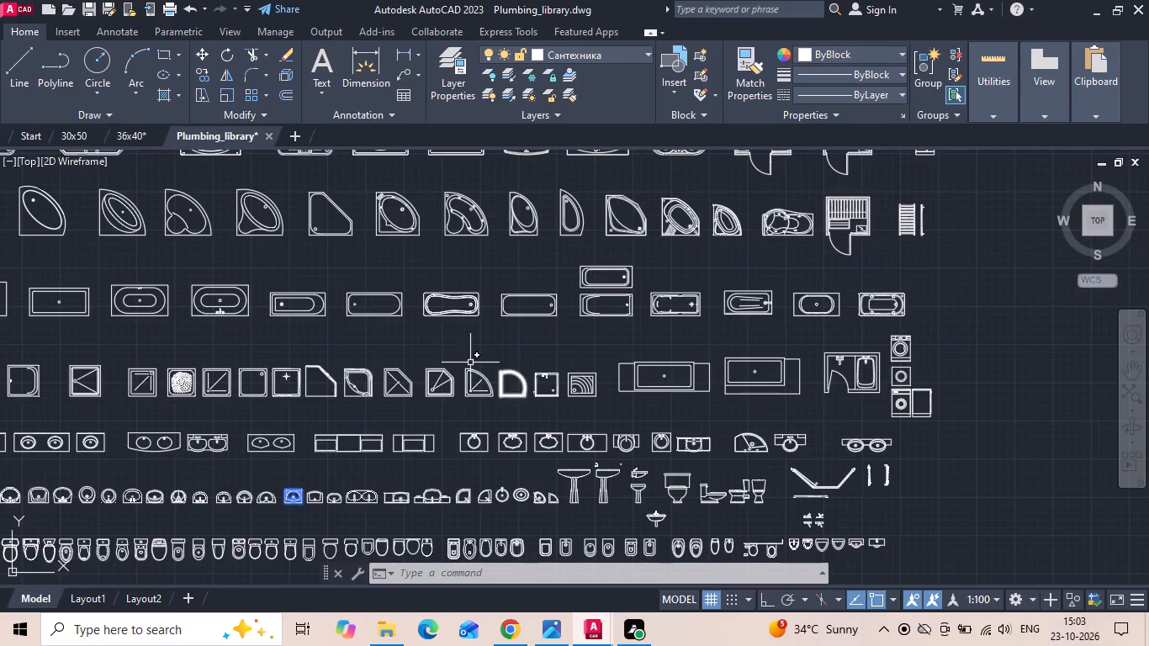
{"action": "scroll", "coordinate": [217, 343], "scroll_direction": "up", "scroll_amount": 1}
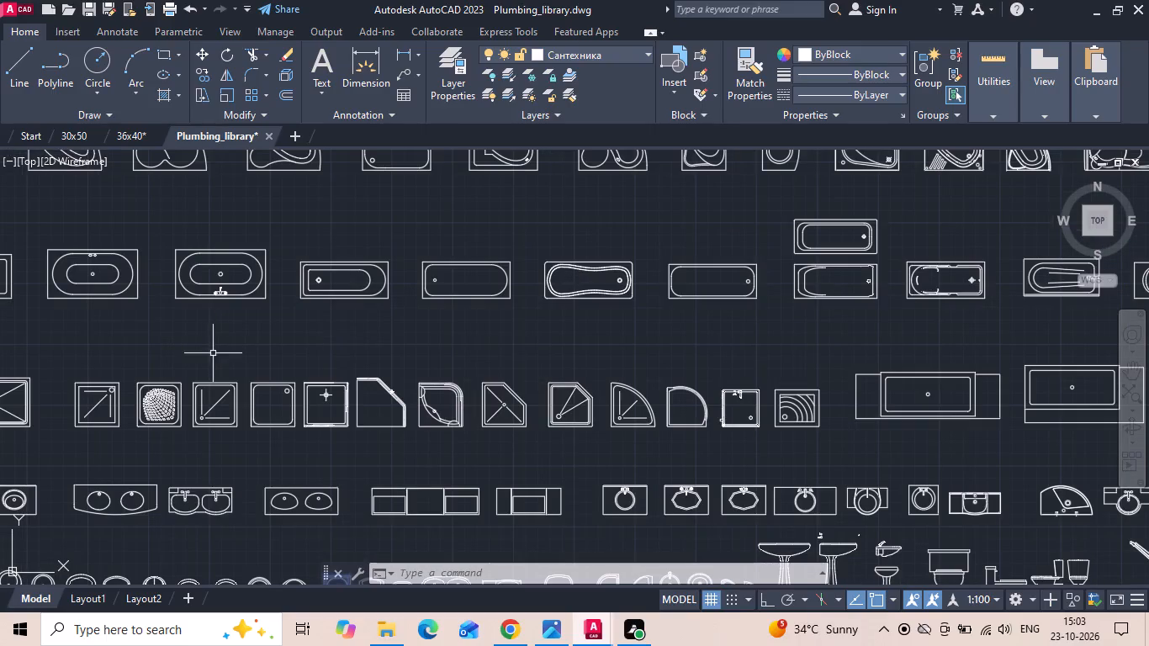
{"action": "key", "text": "ctrl+c"}
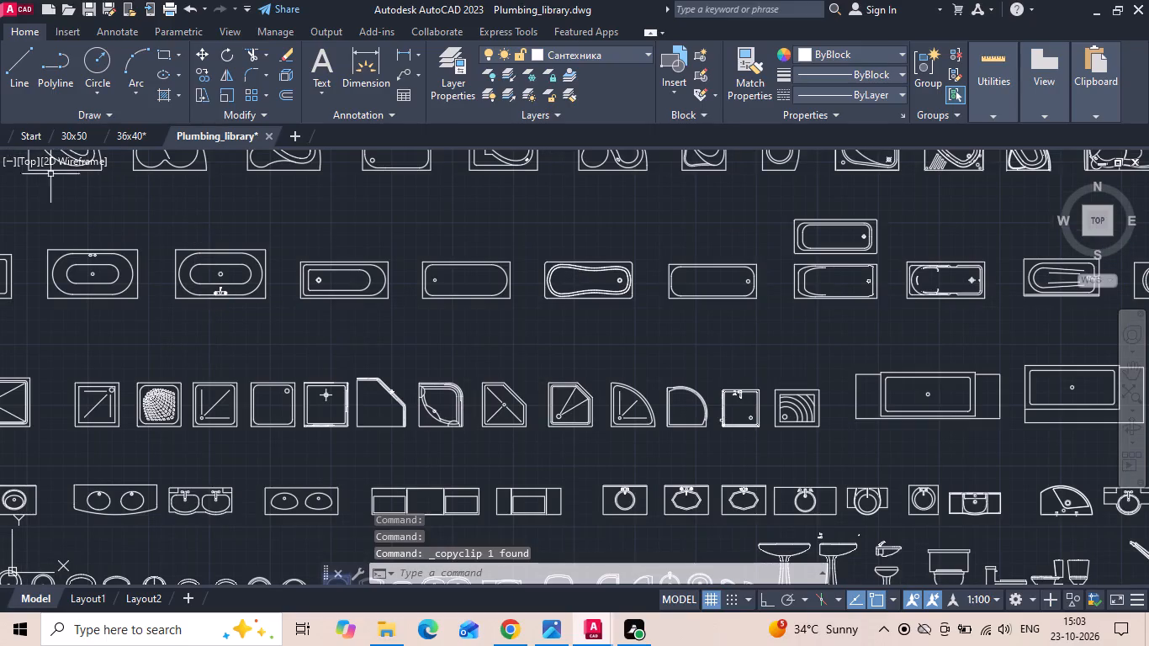
Paste the copied washbasin into the 30x50 drawing, in the empty space to the right of the first-floor plan.
{"action": "left_click", "coordinate": [71, 135]}
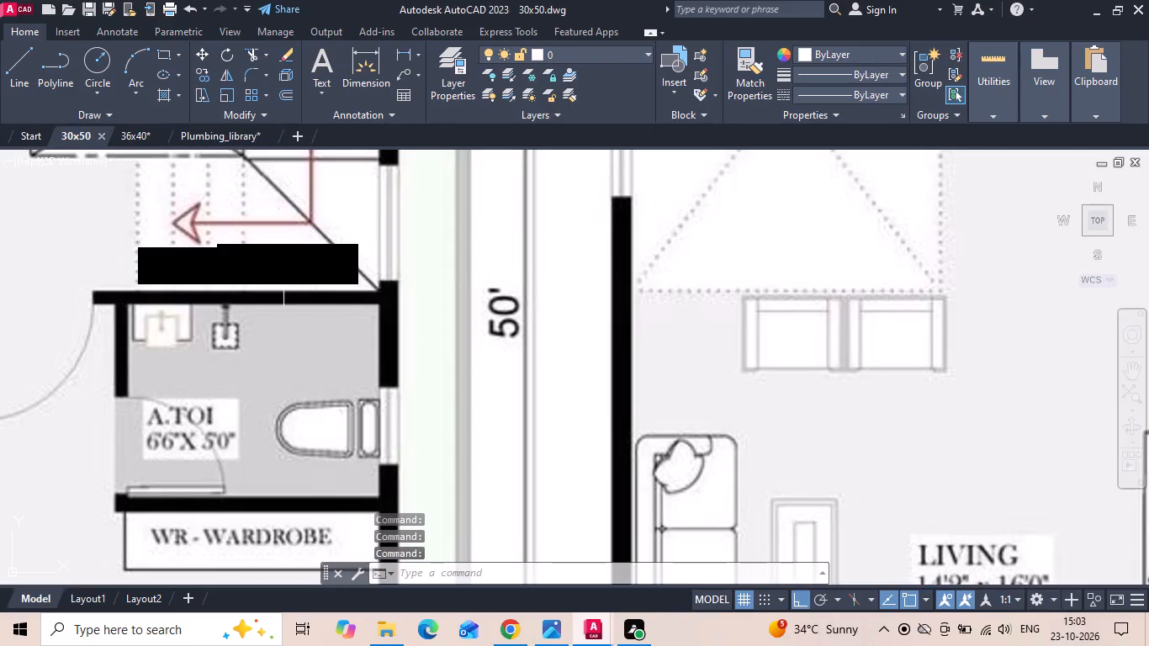
{"action": "key", "text": "ctrl+v"}
{"action": "scroll", "coordinate": [418, 365], "scroll_direction": "down", "scroll_amount": 4}
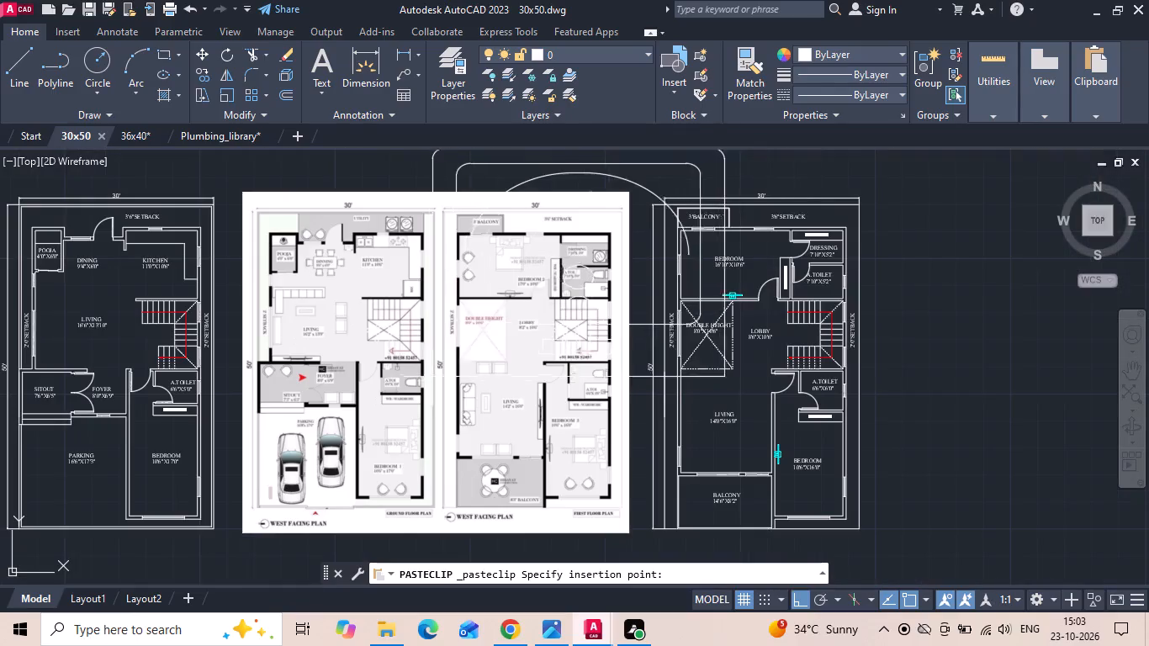
{"action": "middle_click_drag", "start_coordinate": [819, 394], "coordinate": [635, 364]}
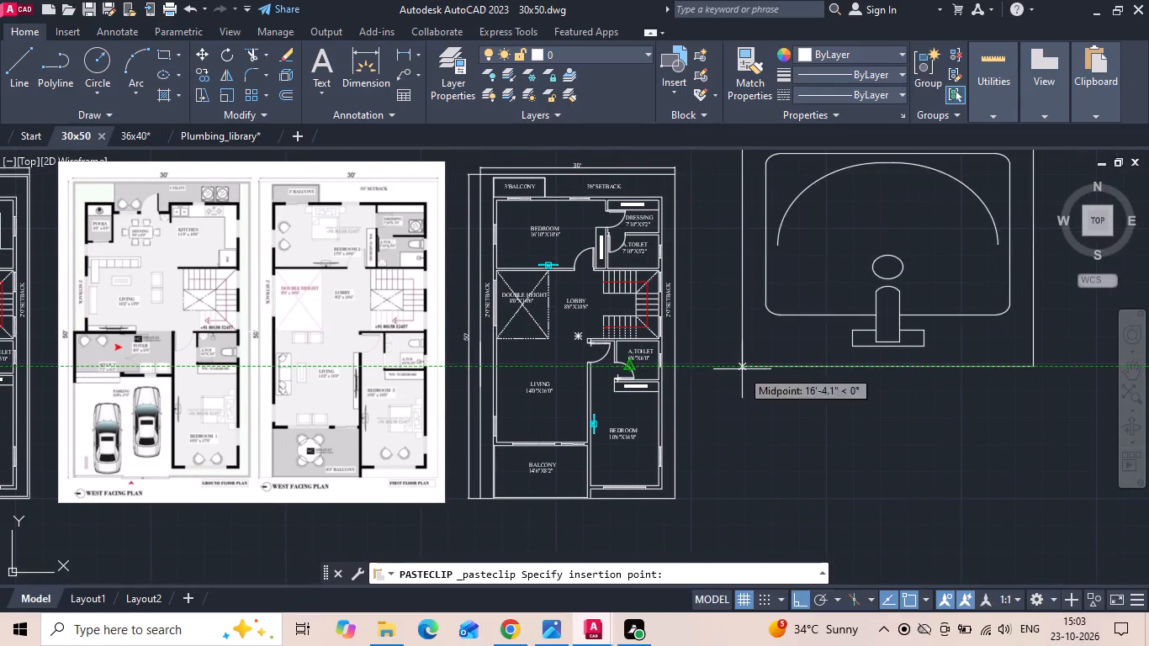
{"action": "left_click", "coordinate": [743, 369]}
{"action": "left_click", "coordinate": [744, 368]}
{"action": "right_click", "coordinate": [739, 356]}
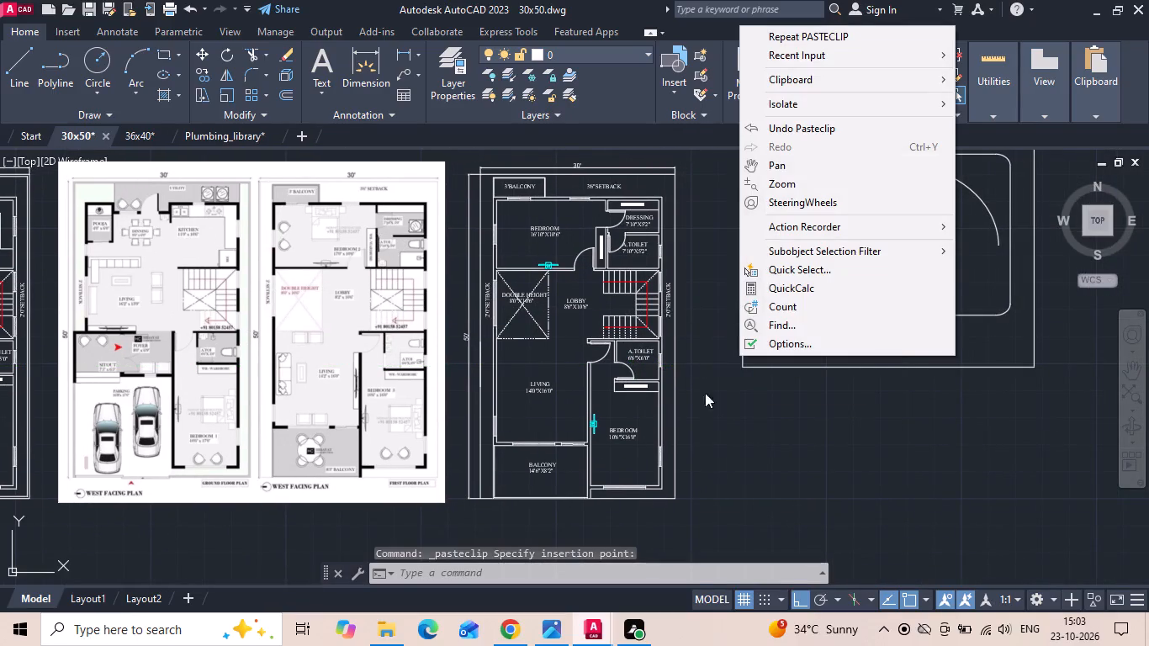
Scale the pasted washbasin beside the first-floor plan down from its lower-left corner to roughly toilet-fixture size.
{"action": "left_click", "coordinate": [831, 442]}
{"action": "left_click_drag", "start_coordinate": [808, 380], "coordinate": [784, 342]}
{"action": "left_click", "coordinate": [760, 309]}
{"action": "left_click", "coordinate": [733, 364]}
{"action": "right_click", "coordinate": [733, 366]}
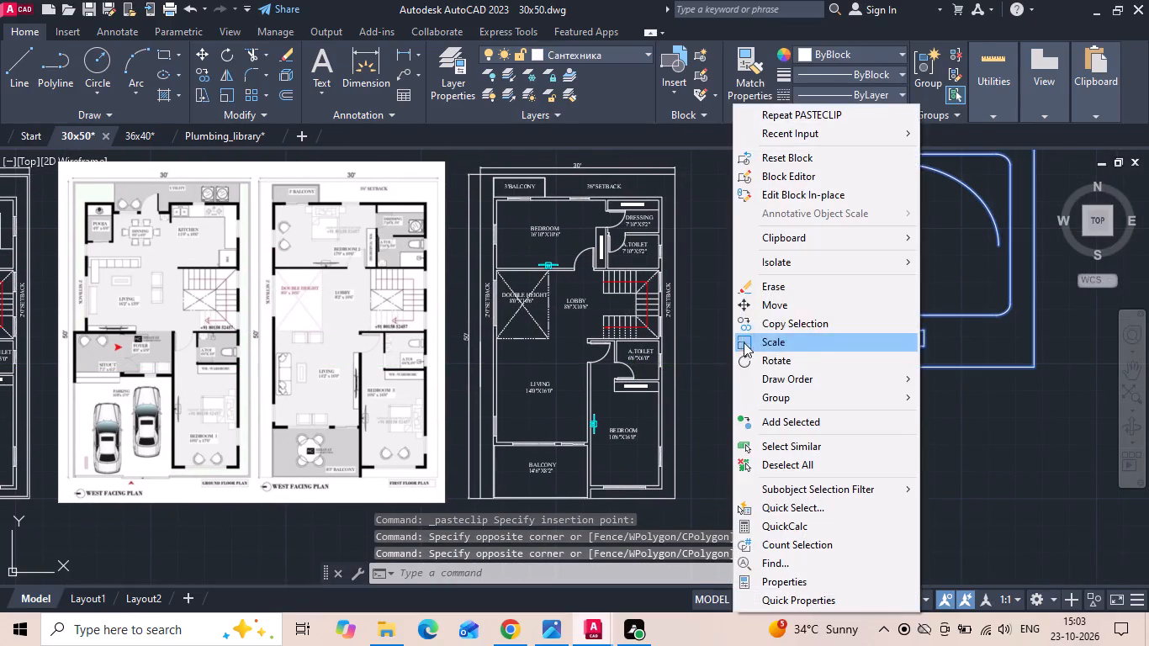
{"action": "left_click", "coordinate": [751, 336]}
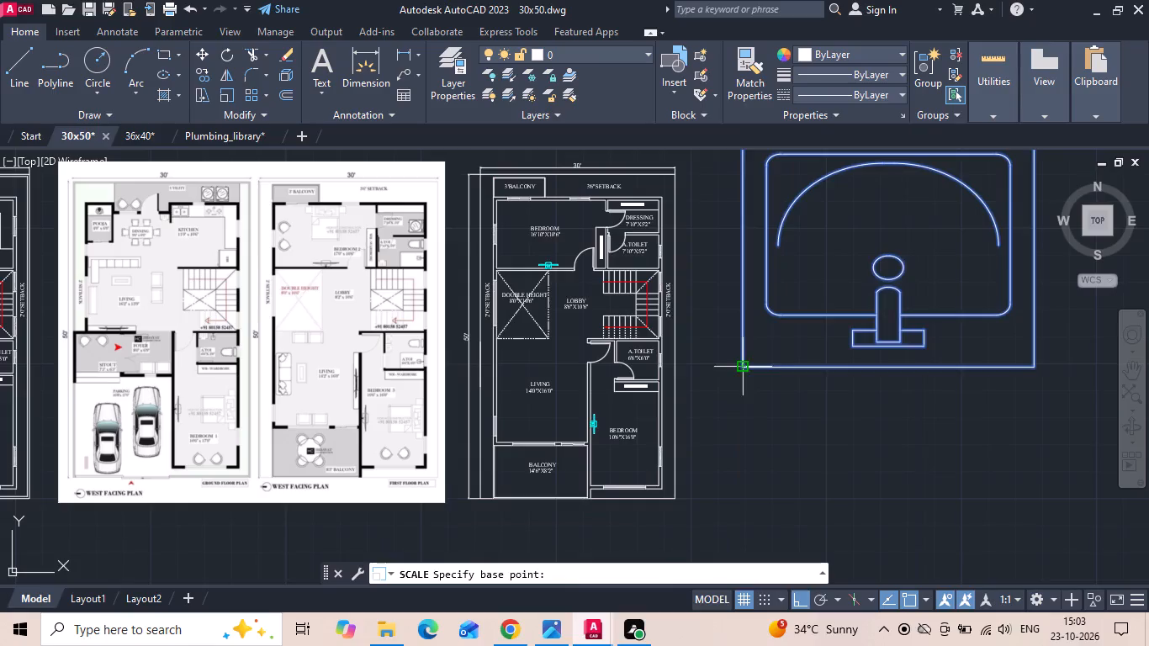
{"action": "left_click", "coordinate": [739, 369]}
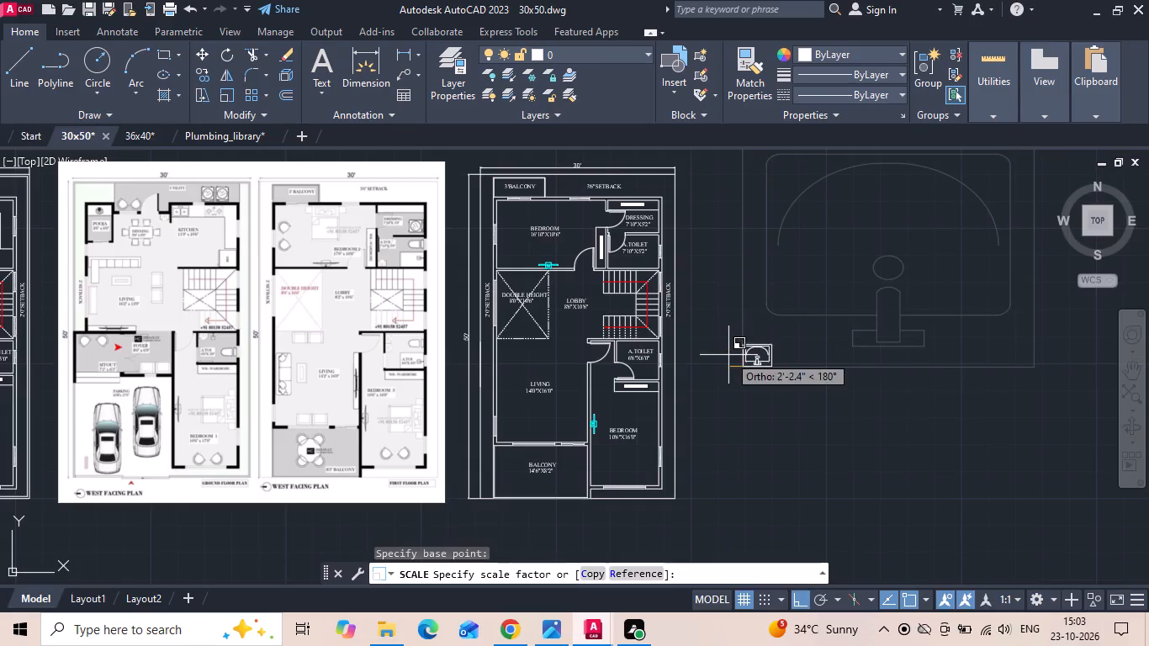
{"action": "left_click", "coordinate": [728, 355]}
{"action": "scroll", "coordinate": [446, 368], "scroll_direction": "up", "scroll_amount": 2}
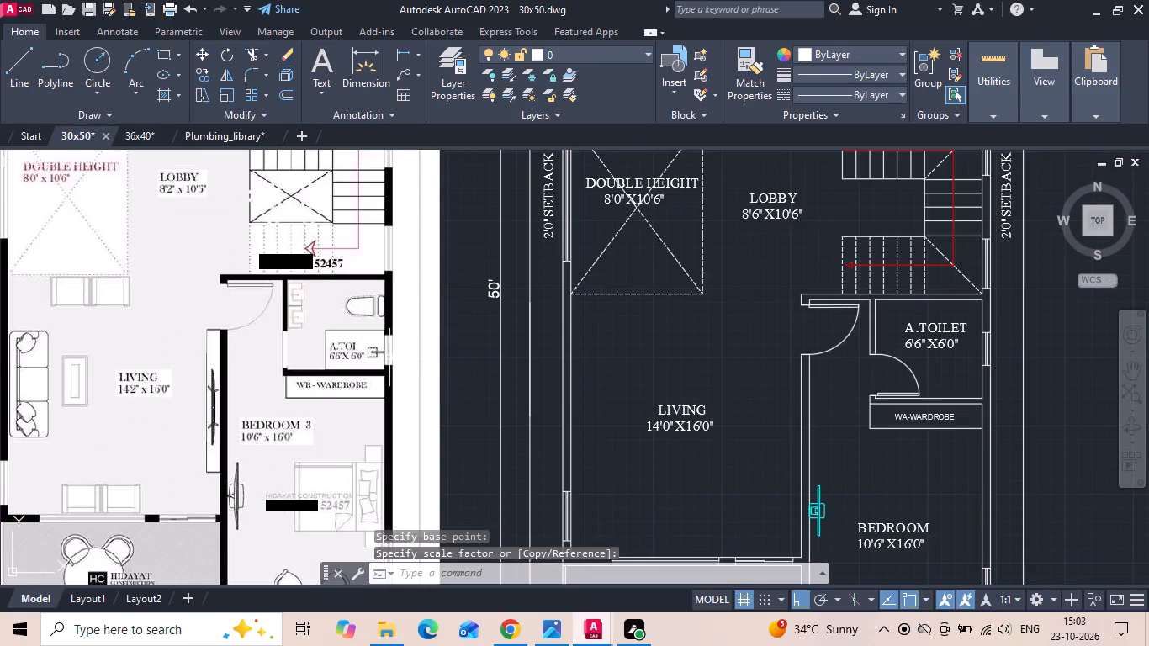
{"action": "scroll", "coordinate": [322, 344], "scroll_direction": "down", "scroll_amount": 1}
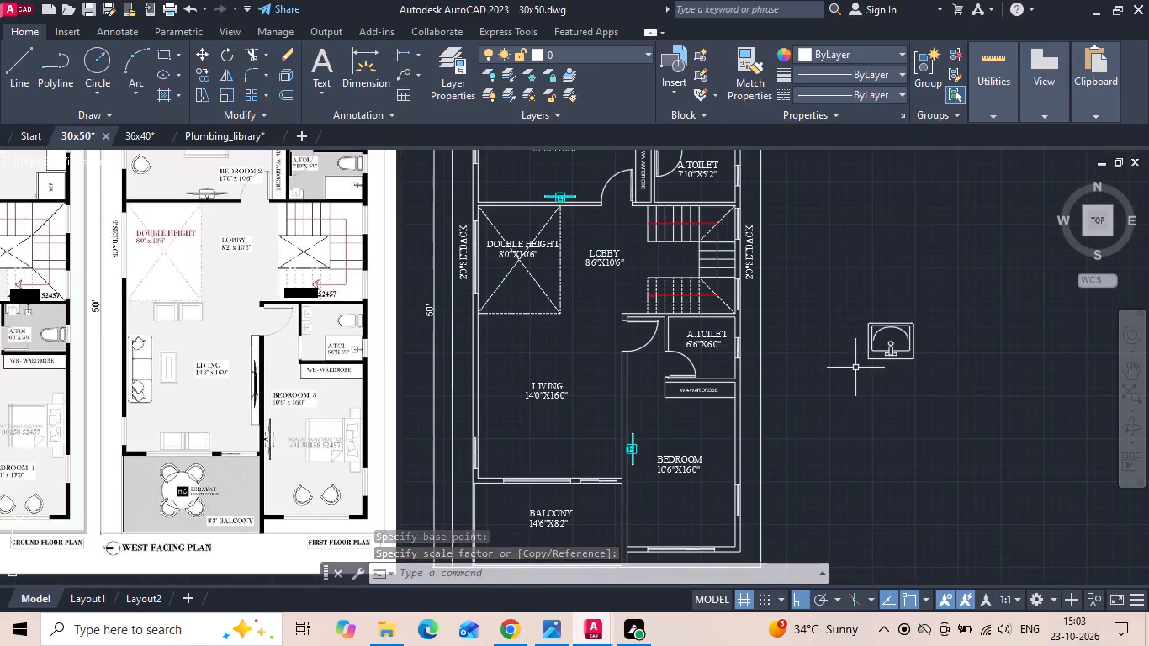
{"action": "scroll", "coordinate": [903, 340], "scroll_direction": "up", "scroll_amount": 1}
Rotate the scaled washbasin by 270° so that its tap side faces west.
{"action": "left_click_drag", "start_coordinate": [891, 294], "coordinate": [878, 312]}
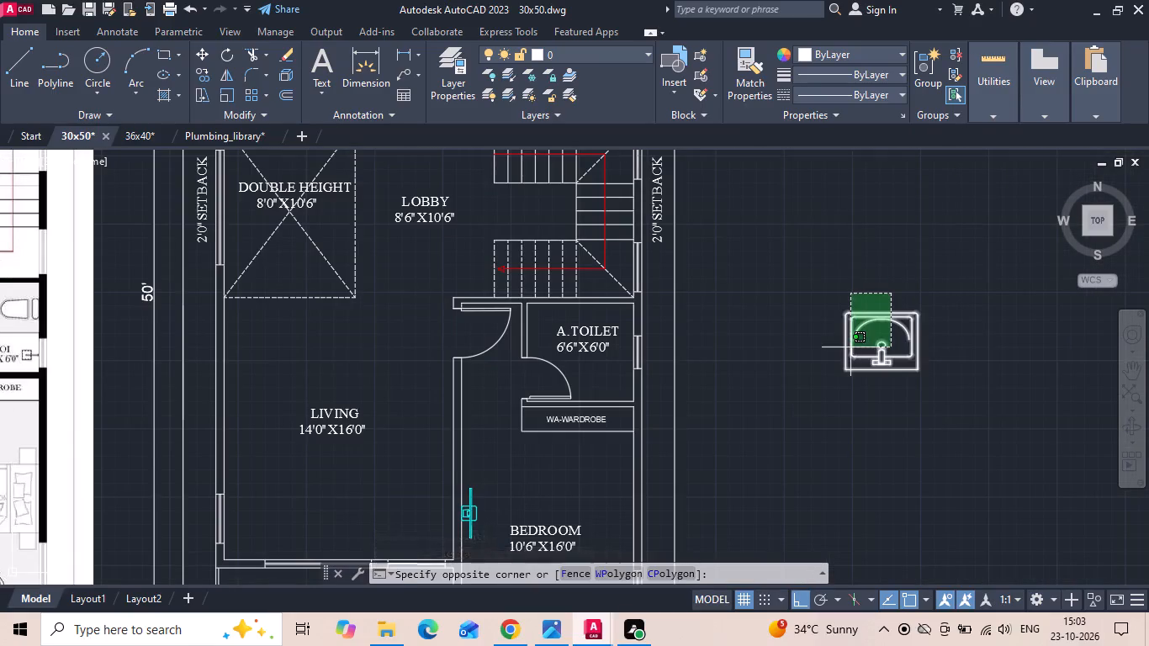
{"action": "scroll", "coordinate": [850, 347], "scroll_direction": "down", "scroll_amount": 1}
{"action": "left_click", "coordinate": [850, 347]}
{"action": "right_click", "coordinate": [850, 347]}
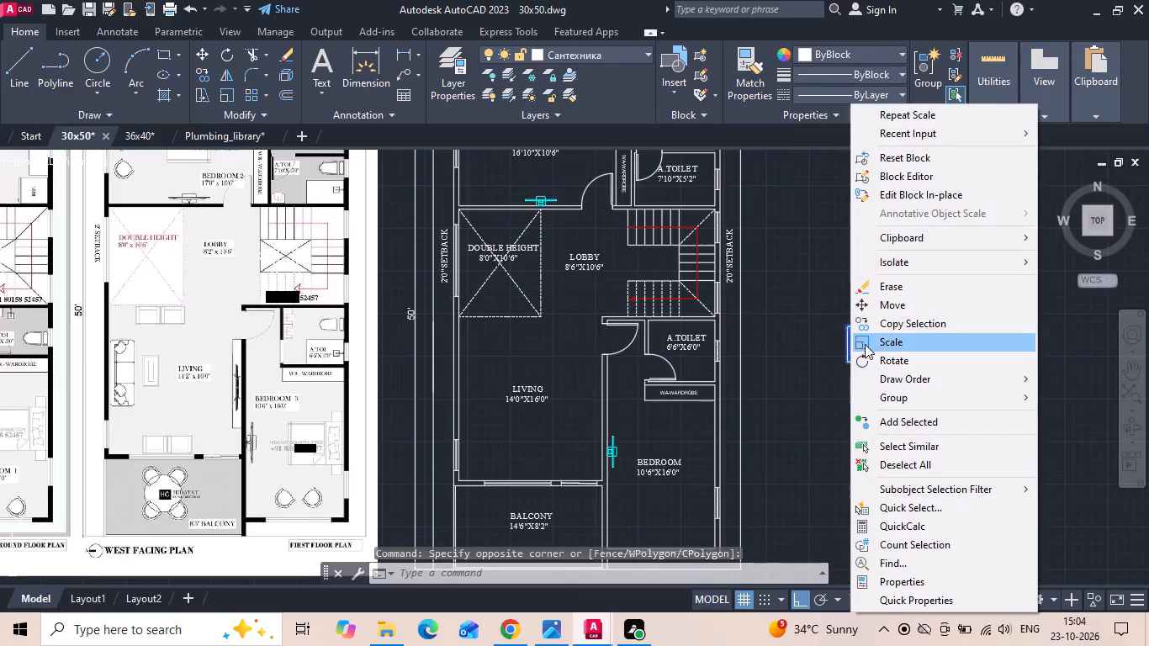
{"action": "left_click", "coordinate": [871, 354]}
{"action": "scroll", "coordinate": [870, 347], "scroll_direction": "up", "scroll_amount": 2}
{"action": "left_click_drag", "start_coordinate": [857, 273], "coordinate": [856, 285]}
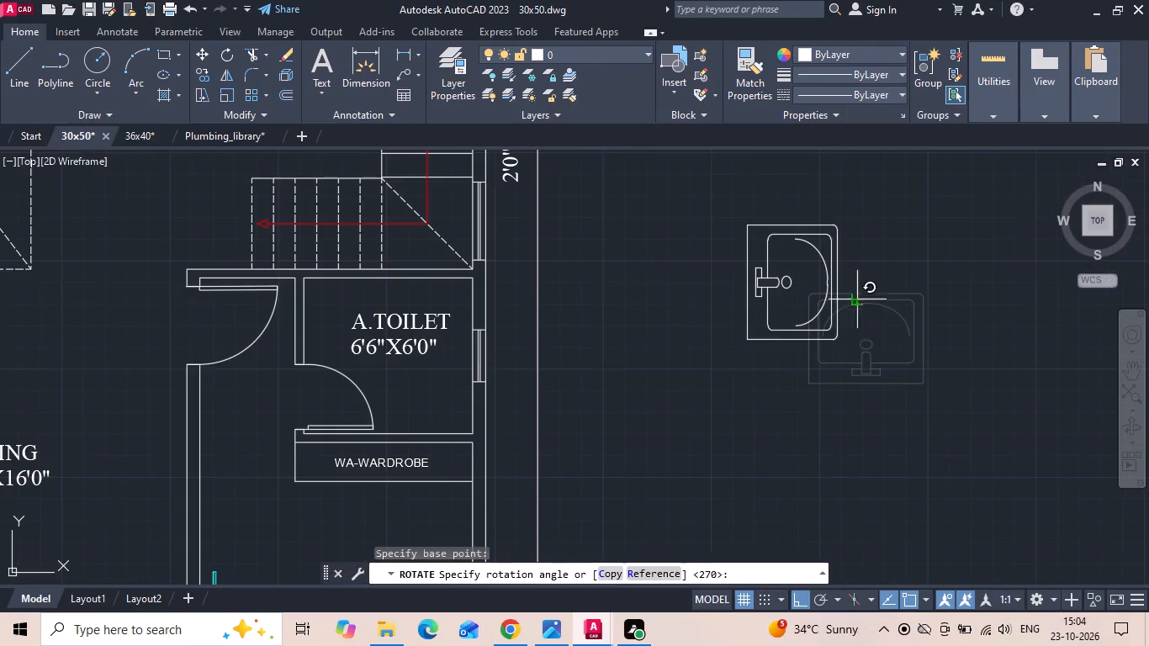
{"action": "left_click", "coordinate": [843, 474]}
Move the washbasin by its upper-left corner to the inner upper-left corner of the first-floor 6'6"X6'0" A.TOILET.
{"action": "left_click", "coordinate": [818, 353]}
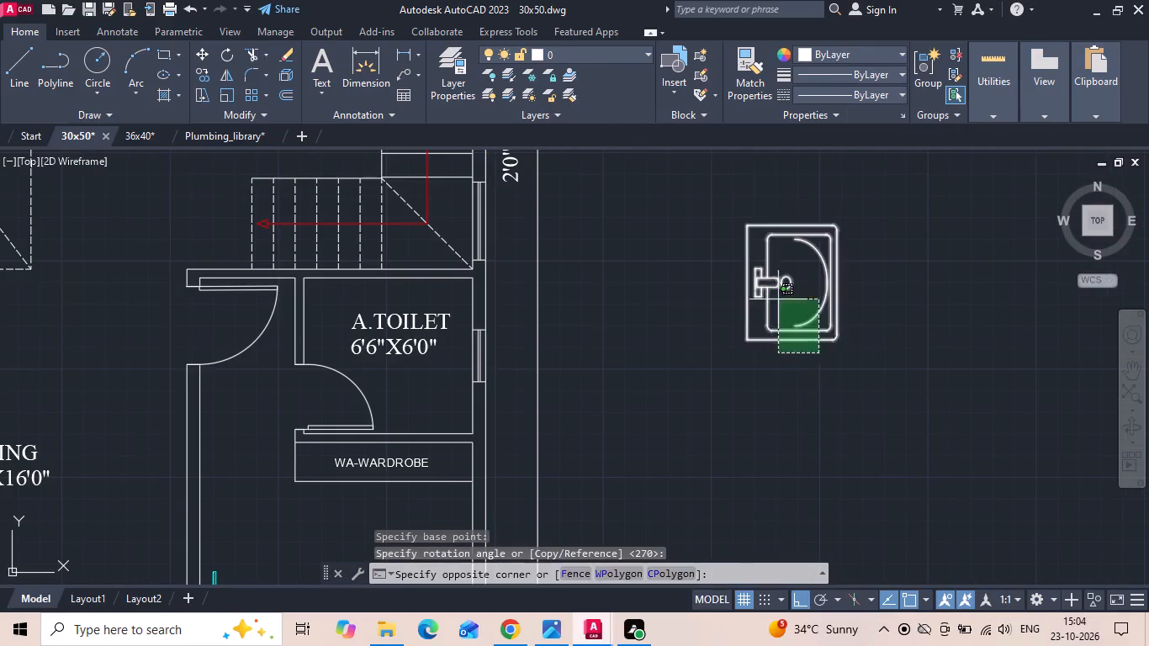
{"action": "left_click", "coordinate": [772, 291]}
{"action": "right_click", "coordinate": [772, 291]}
{"action": "left_click", "coordinate": [785, 314]}
{"action": "scroll", "coordinate": [740, 213], "scroll_direction": "up", "scroll_amount": 3}
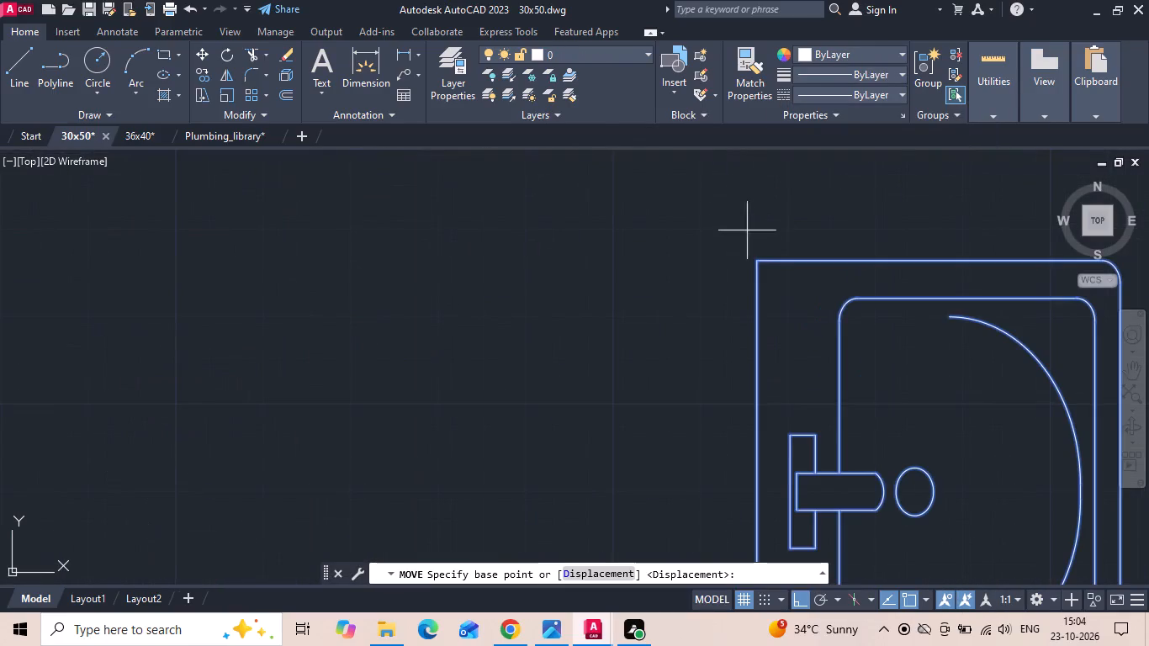
{"action": "left_click", "coordinate": [756, 262]}
{"action": "scroll", "coordinate": [776, 278], "scroll_direction": "down", "scroll_amount": 3}
{"action": "scroll", "coordinate": [337, 336], "scroll_direction": "up", "scroll_amount": 2}
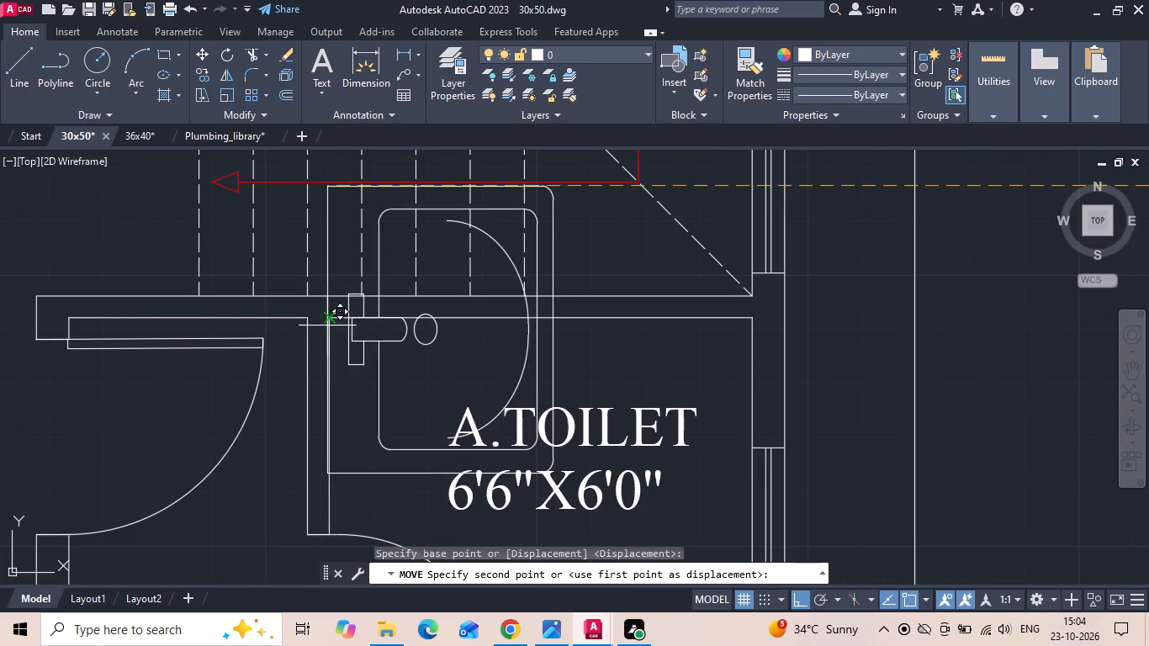
{"action": "left_click", "coordinate": [326, 319]}
Scale the washbasin down further about its upper-left corner so it fits against the west wall of the 6'6"X6'0" A.TOILET.
{"action": "scroll", "coordinate": [502, 269], "scroll_direction": "down", "scroll_amount": 1}
{"action": "left_click", "coordinate": [476, 316]}
{"action": "right_click", "coordinate": [474, 316]}
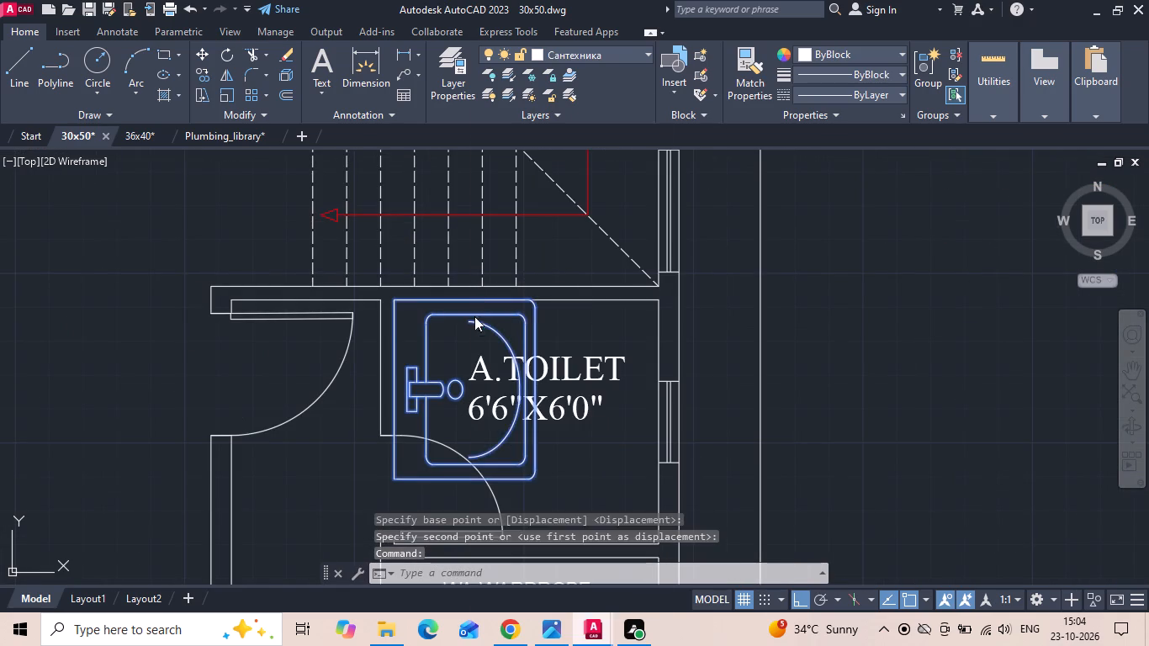
{"action": "left_click", "coordinate": [488, 341]}
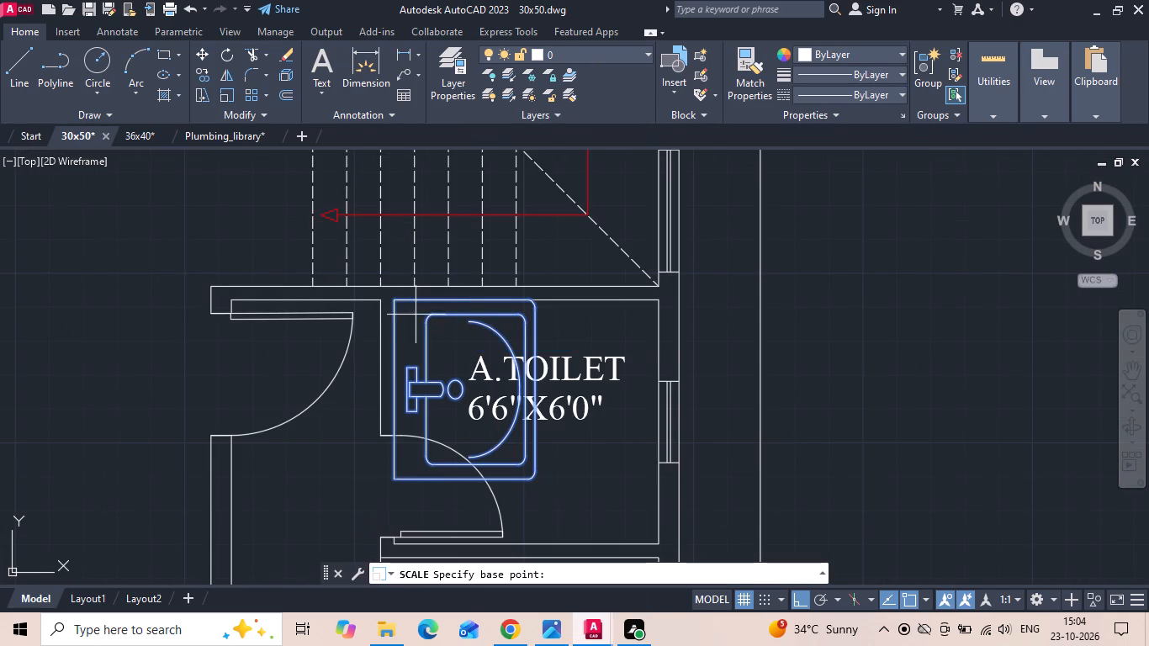
{"action": "left_click", "coordinate": [396, 303]}
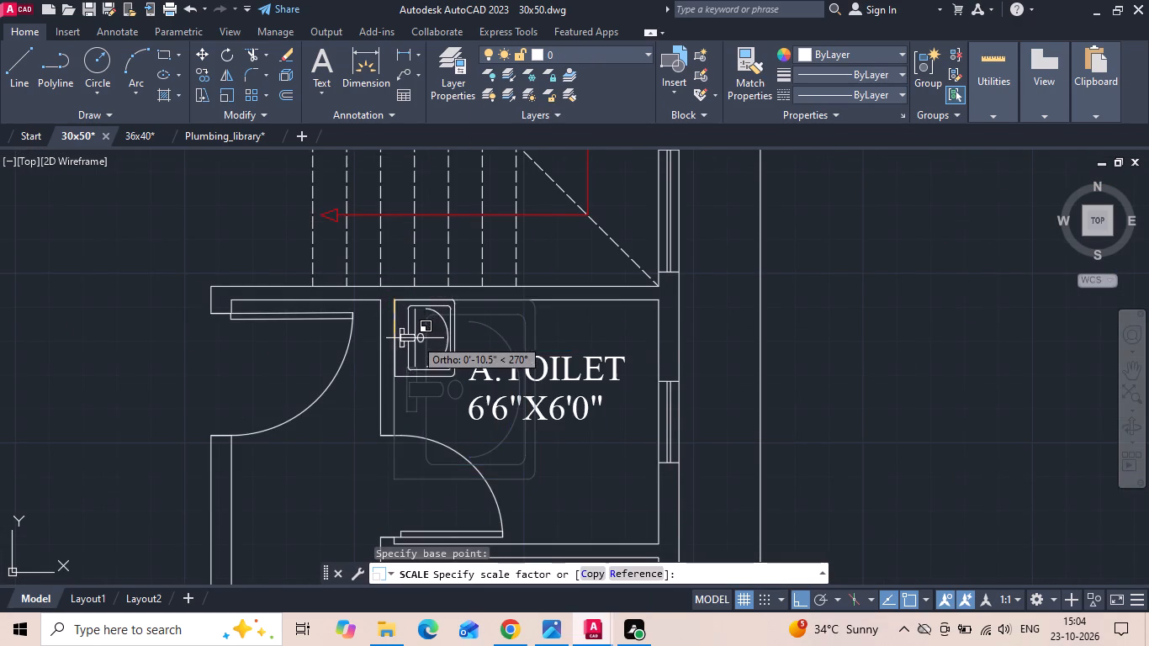
{"action": "scroll", "coordinate": [415, 338], "scroll_direction": "up", "scroll_amount": 1}
{"action": "left_click", "coordinate": [407, 324]}
Copy the washbasin directly below itself along the west wall, making a pair of adjoining basins in the 6'6"X6'0" A.TOILET.
{"action": "left_click", "coordinate": [427, 315]}
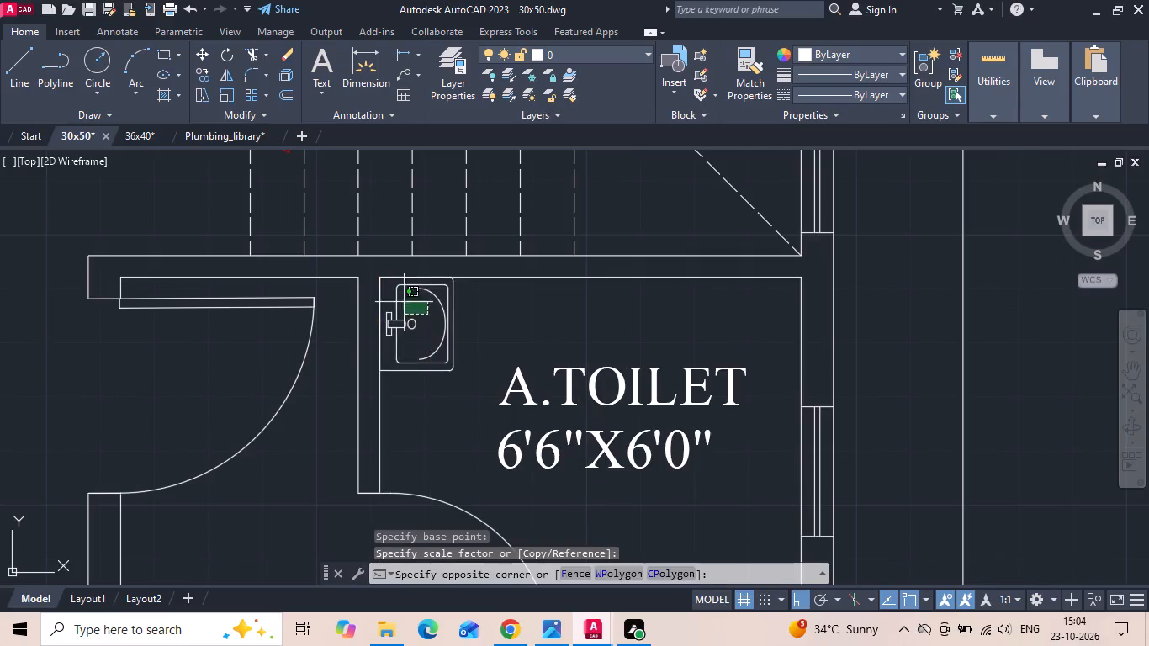
{"action": "left_click", "coordinate": [394, 299]}
{"action": "right_click", "coordinate": [393, 298]}
{"action": "left_click", "coordinate": [400, 318]}
{"action": "scroll", "coordinate": [375, 299], "scroll_direction": "up", "scroll_amount": 2}
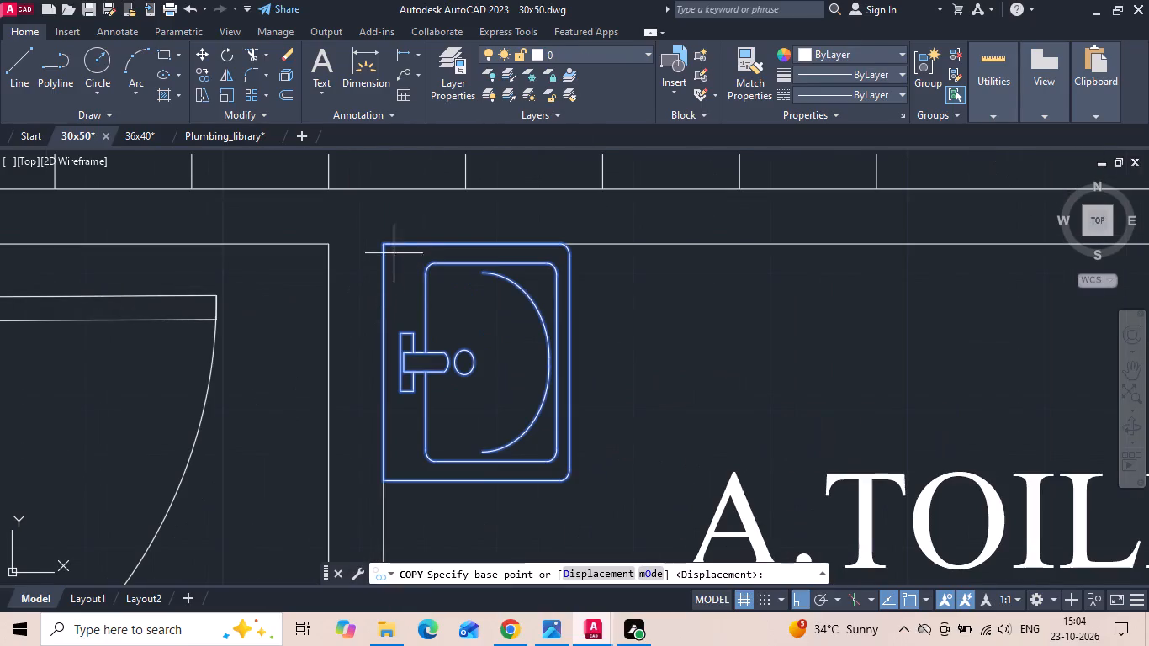
{"action": "left_click", "coordinate": [386, 245]}
{"action": "middle_click_drag", "start_coordinate": [378, 415], "coordinate": [378, 253]}
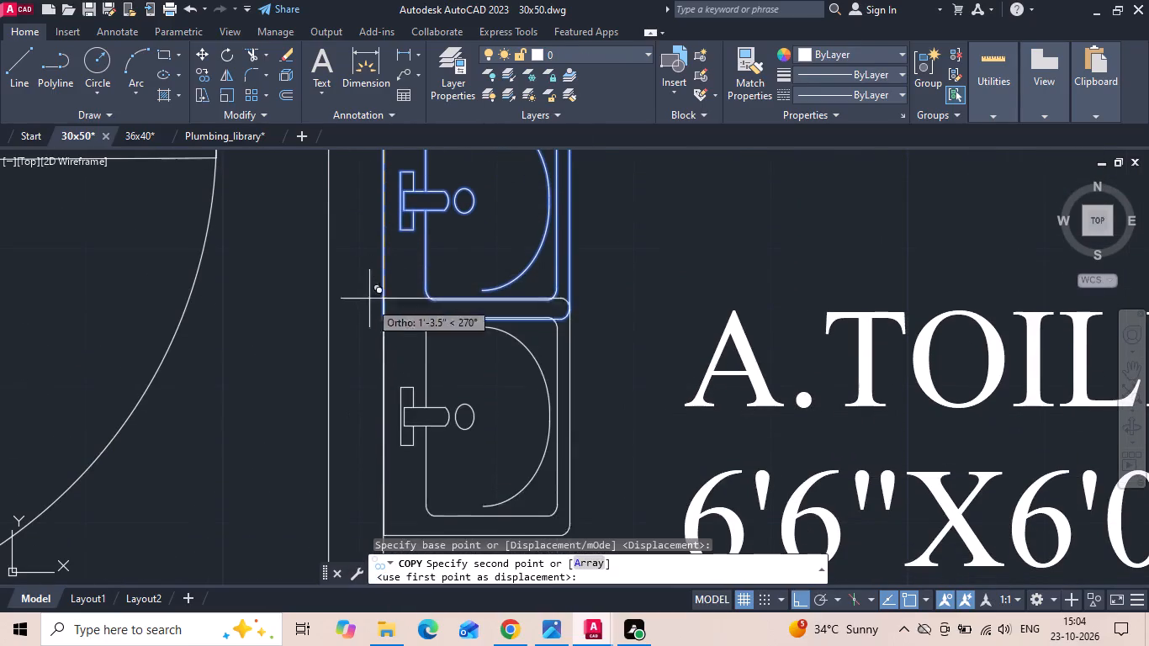
{"action": "left_click", "coordinate": [383, 321]}
{"action": "scroll", "coordinate": [473, 253], "scroll_direction": "down", "scroll_amount": 2}
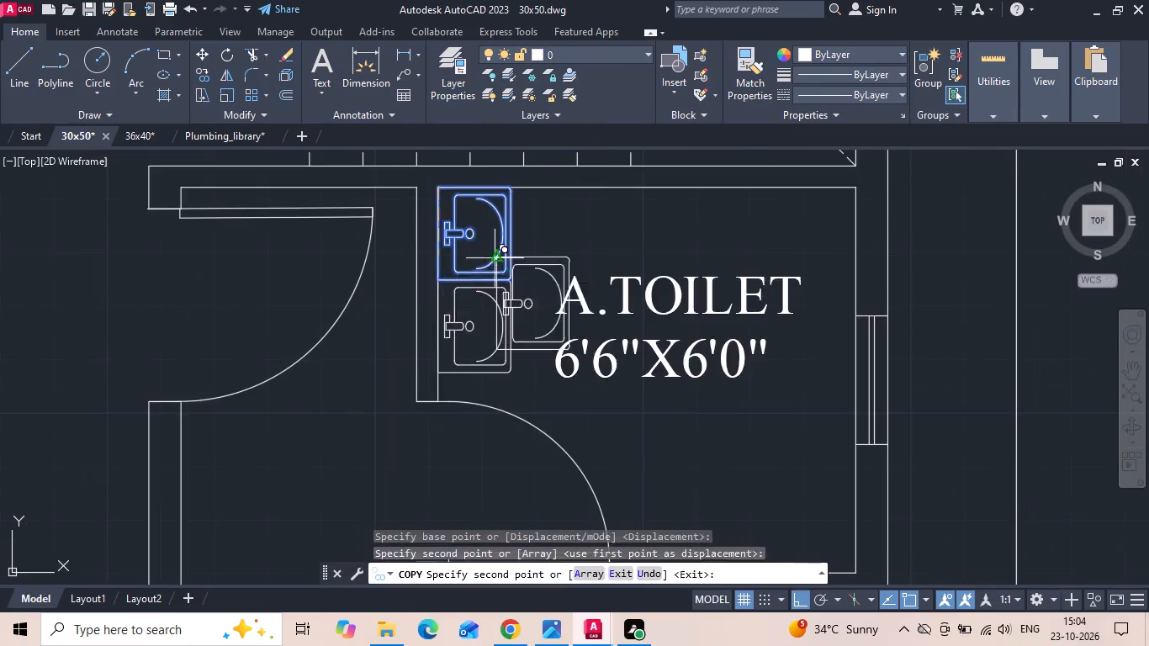
{"action": "key", "text": "Escape"}
Copy the upper washbasin from the first-floor 6'6"X6'0" A.TOILET into the ground-floor 6'6"X5'0" A.TOILET, near its upper-left corner.
{"action": "scroll", "coordinate": [587, 266], "scroll_direction": "down", "scroll_amount": 4}
{"action": "scroll", "coordinate": [287, 327], "scroll_direction": "up", "scroll_amount": 2}
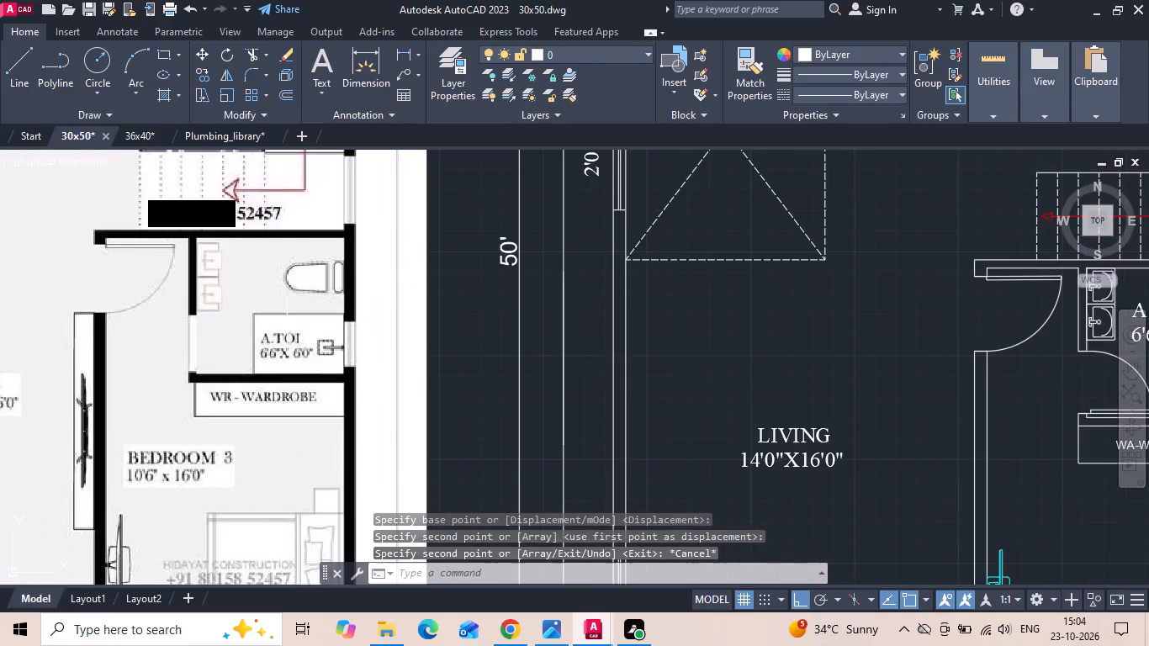
{"action": "scroll", "coordinate": [275, 324], "scroll_direction": "down", "scroll_amount": 1}
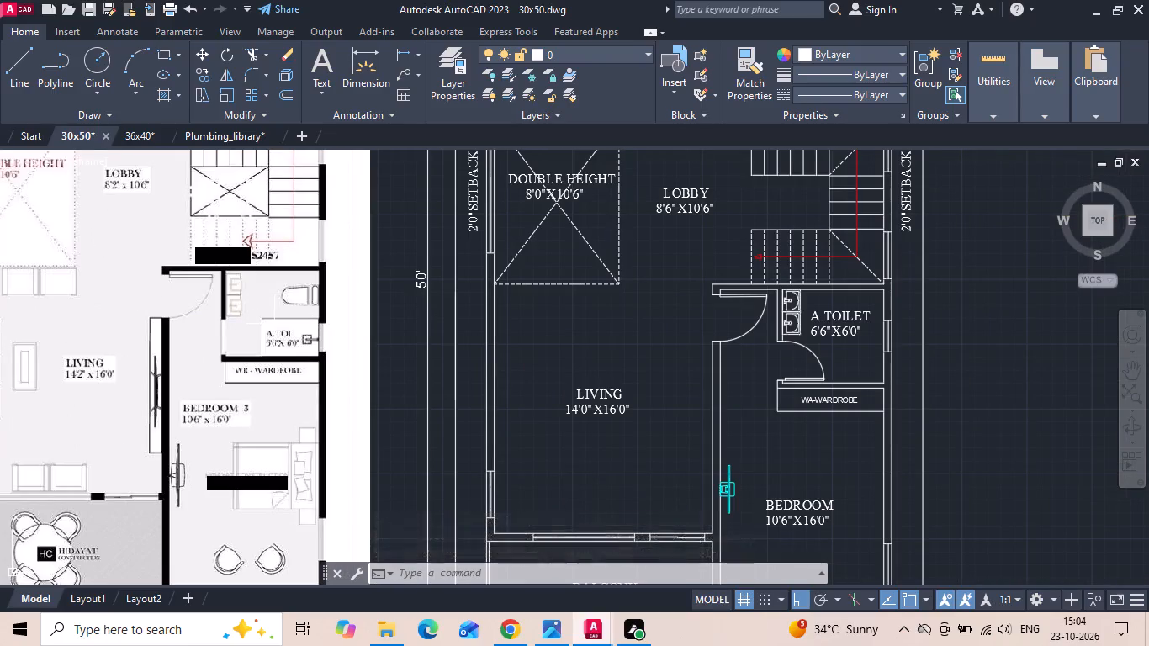
{"action": "scroll", "coordinate": [568, 326], "scroll_direction": "down", "scroll_amount": 1}
{"action": "scroll", "coordinate": [204, 325], "scroll_direction": "up", "scroll_amount": 1}
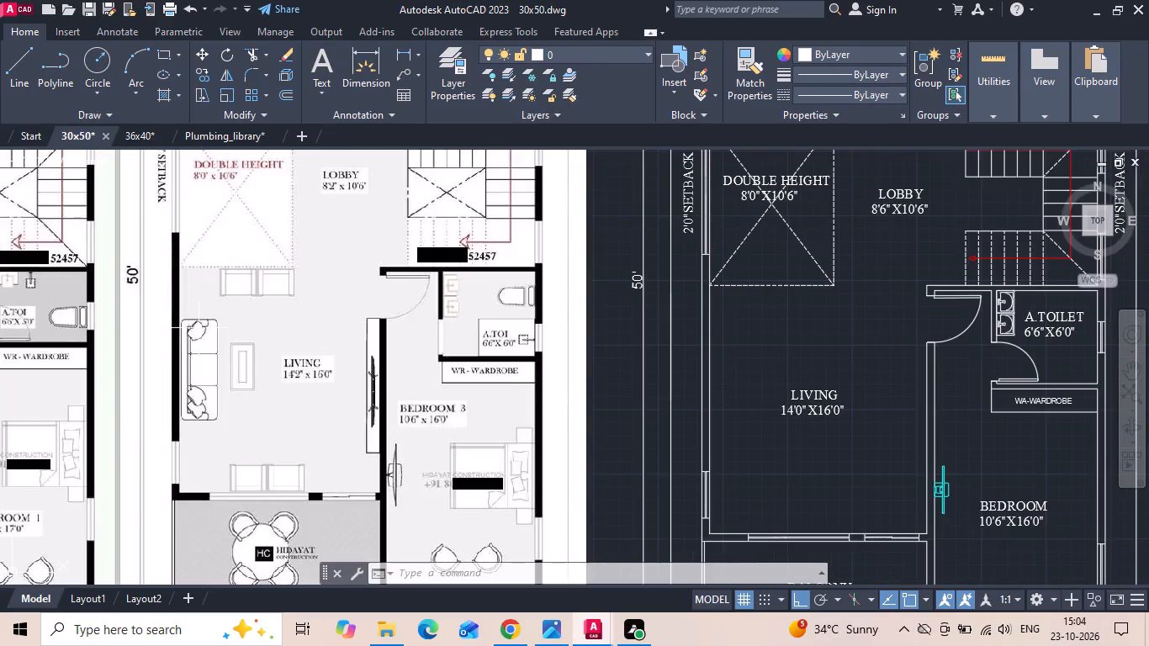
{"action": "scroll", "coordinate": [201, 331], "scroll_direction": "down", "scroll_amount": 1}
{"action": "scroll", "coordinate": [727, 315], "scroll_direction": "up", "scroll_amount": 2}
{"action": "left_click", "coordinate": [661, 309]}
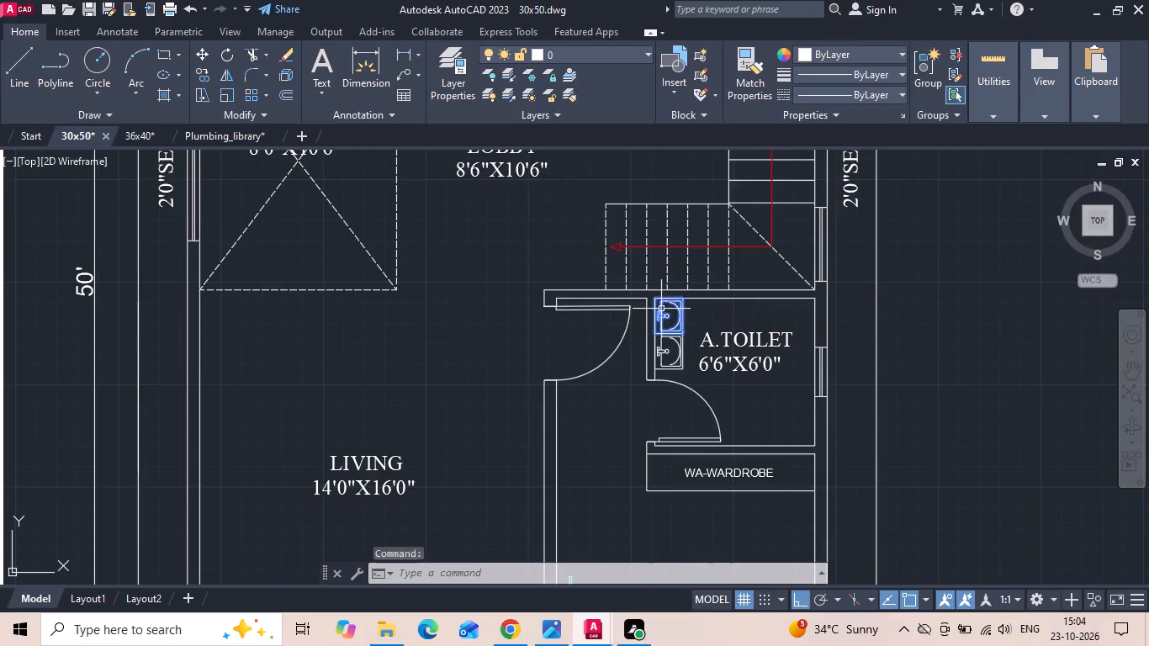
{"action": "right_click", "coordinate": [661, 309]}
{"action": "left_click", "coordinate": [686, 330]}
{"action": "left_click_drag", "start_coordinate": [686, 332], "coordinate": [665, 341]}
{"action": "scroll", "coordinate": [446, 355], "scroll_direction": "down", "scroll_amount": 3}
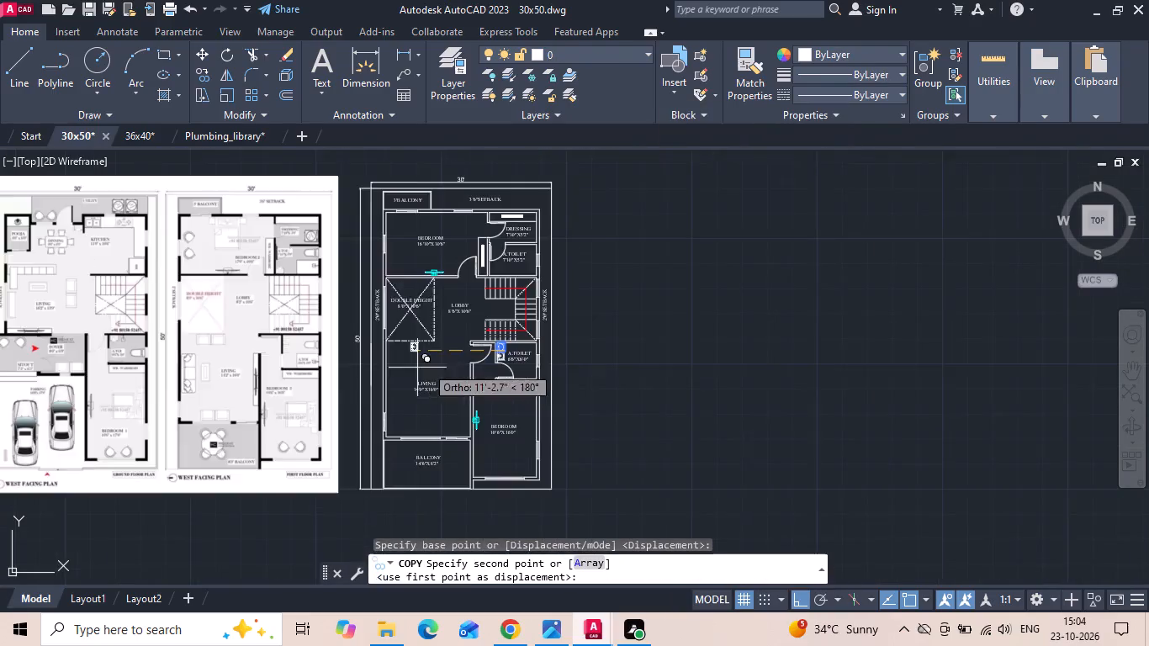
{"action": "middle_click_drag", "start_coordinate": [327, 367], "coordinate": [679, 367]}
{"action": "scroll", "coordinate": [243, 352], "scroll_direction": "up", "scroll_amount": 5}
{"action": "scroll", "coordinate": [300, 349], "scroll_direction": "down", "scroll_amount": 2}
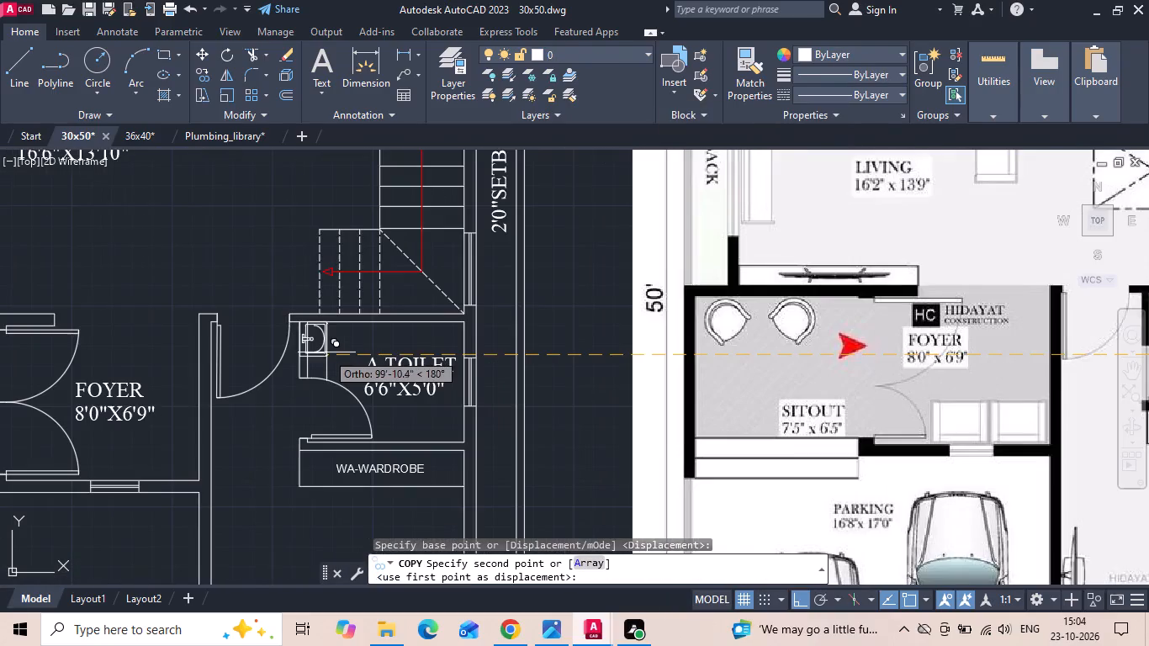
{"action": "scroll", "coordinate": [327, 352], "scroll_direction": "down", "scroll_amount": 1}
{"action": "scroll", "coordinate": [327, 352], "scroll_direction": "up", "scroll_amount": 2}
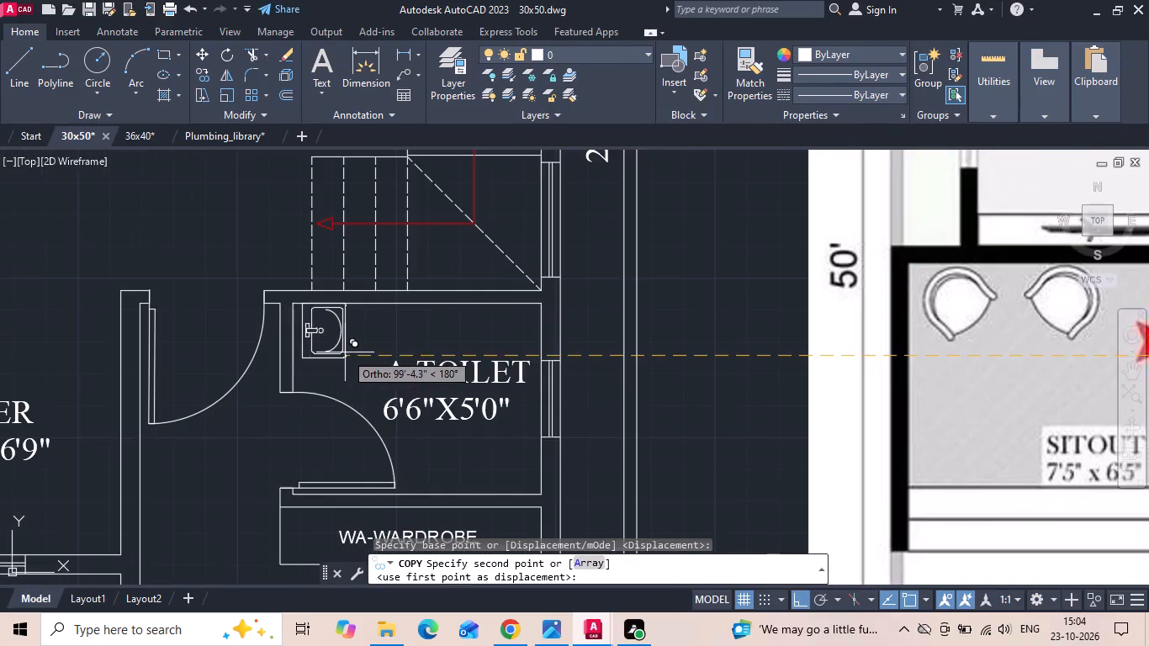
{"action": "scroll", "coordinate": [346, 352], "scroll_direction": "up", "scroll_amount": 3}
{"action": "left_click", "coordinate": [347, 352]}
{"action": "key", "text": "Escape"}
Rotate the washbasin in the ground-floor 6'6"X5'0" A.TOILET by 270° so that its tap side faces the north wall.
{"action": "left_click_drag", "start_coordinate": [350, 299], "coordinate": [341, 297]}
{"action": "left_click", "coordinate": [267, 281]}
{"action": "right_click", "coordinate": [267, 280]}
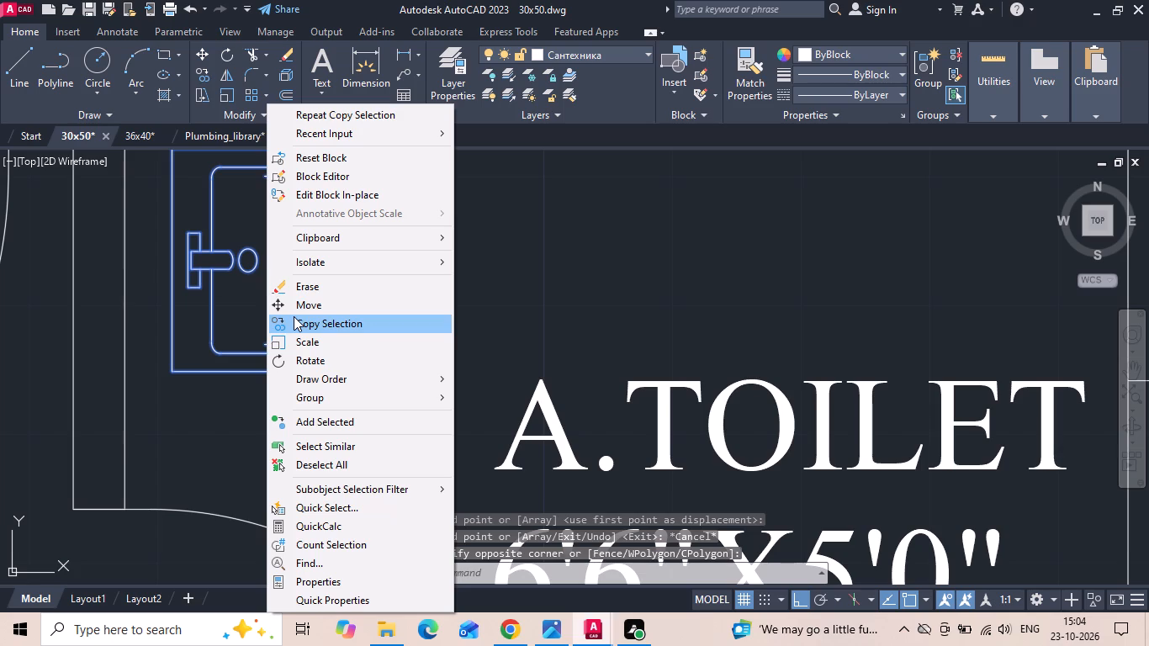
{"action": "left_click", "coordinate": [299, 355]}
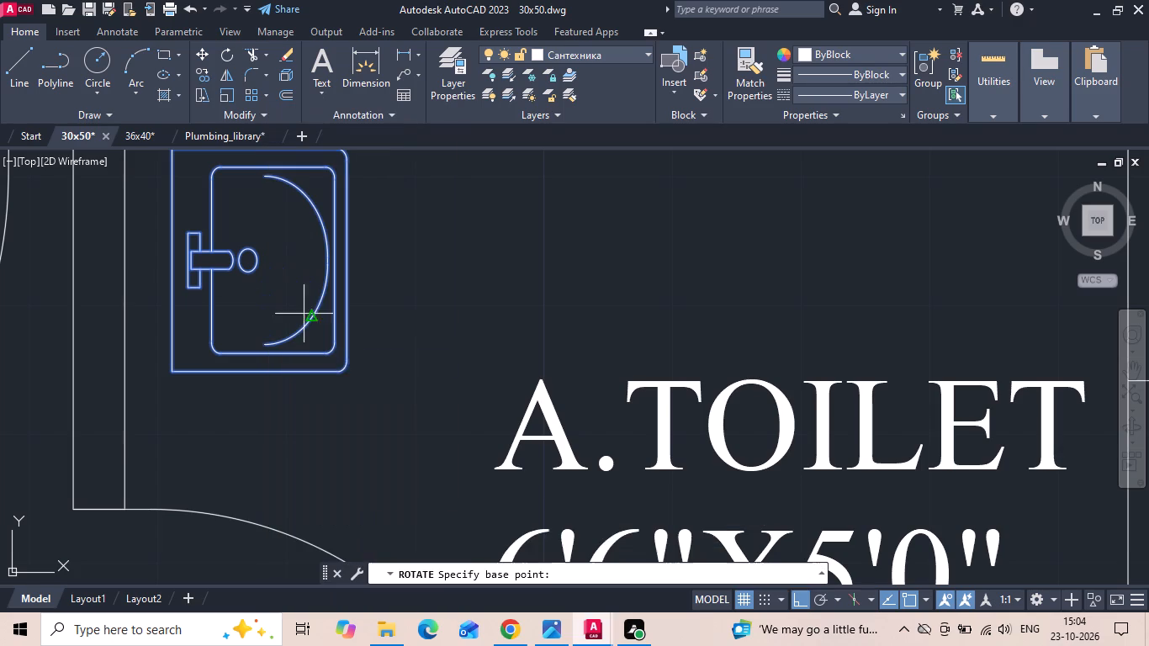
{"action": "left_click", "coordinate": [314, 293]}
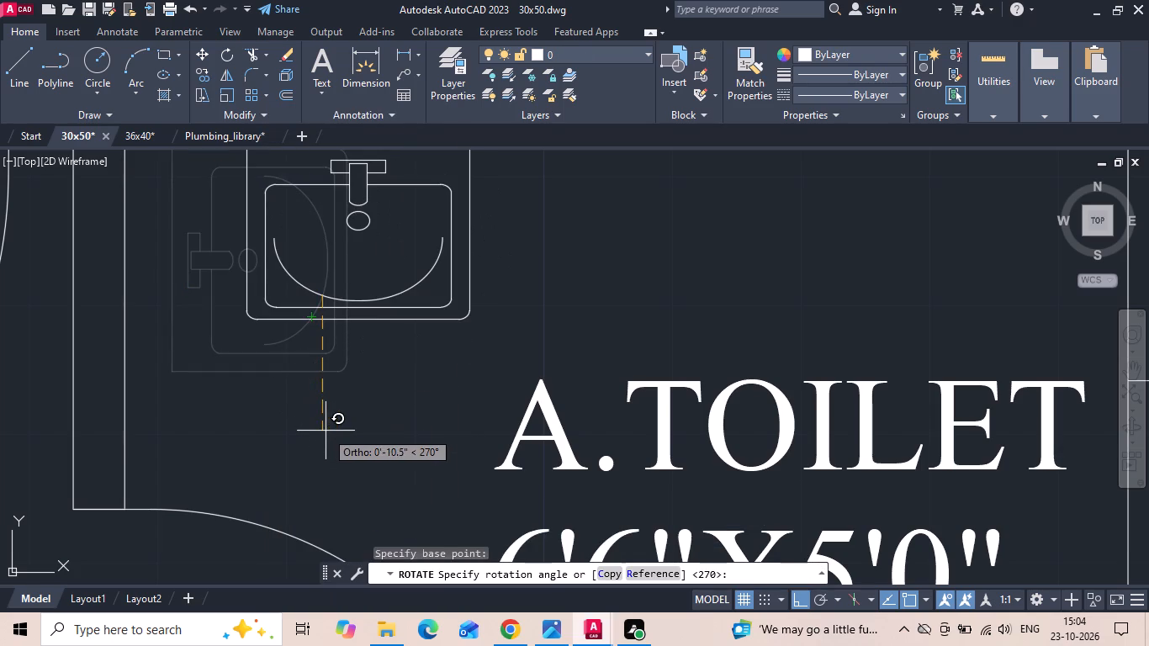
{"action": "left_click", "coordinate": [326, 431]}
Move the rotated washbasin by its upper-left corner to the inner upper-left corner of the ground-floor 6'6"X5'0" A.TOILET.
{"action": "scroll", "coordinate": [331, 397], "scroll_direction": "down", "scroll_amount": 2}
{"action": "scroll", "coordinate": [304, 301], "scroll_direction": "up", "scroll_amount": 3}
{"action": "left_click_drag", "start_coordinate": [314, 355], "coordinate": [303, 370]}
{"action": "left_click", "coordinate": [250, 377]}
{"action": "right_click", "coordinate": [246, 373]}
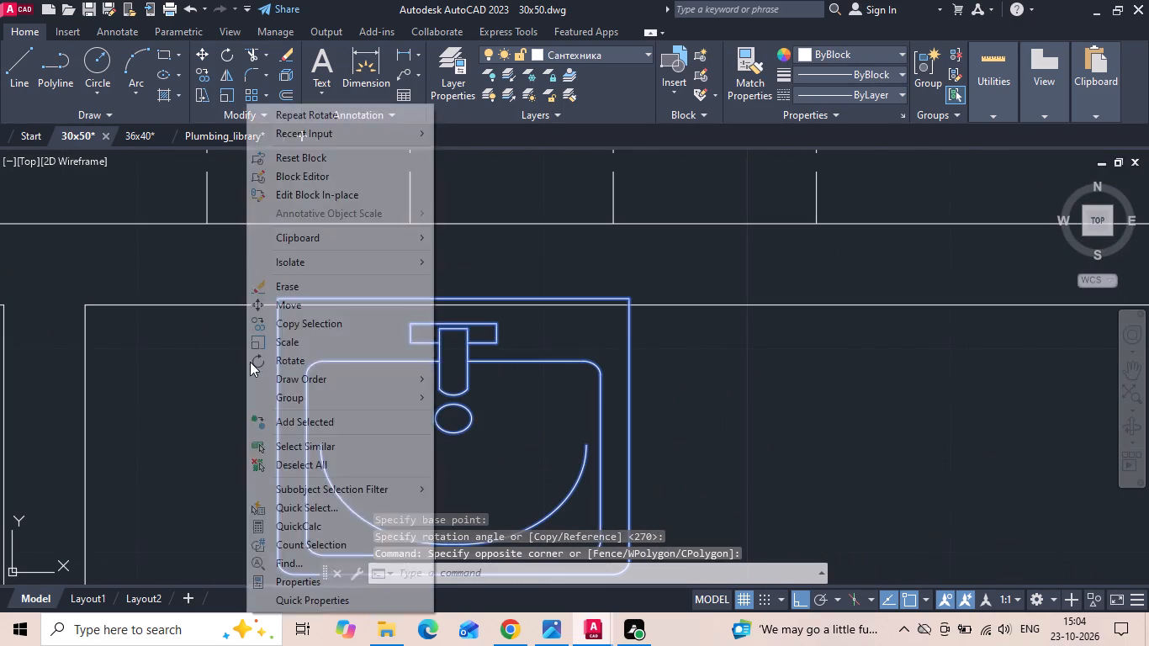
{"action": "left_click", "coordinate": [294, 308]}
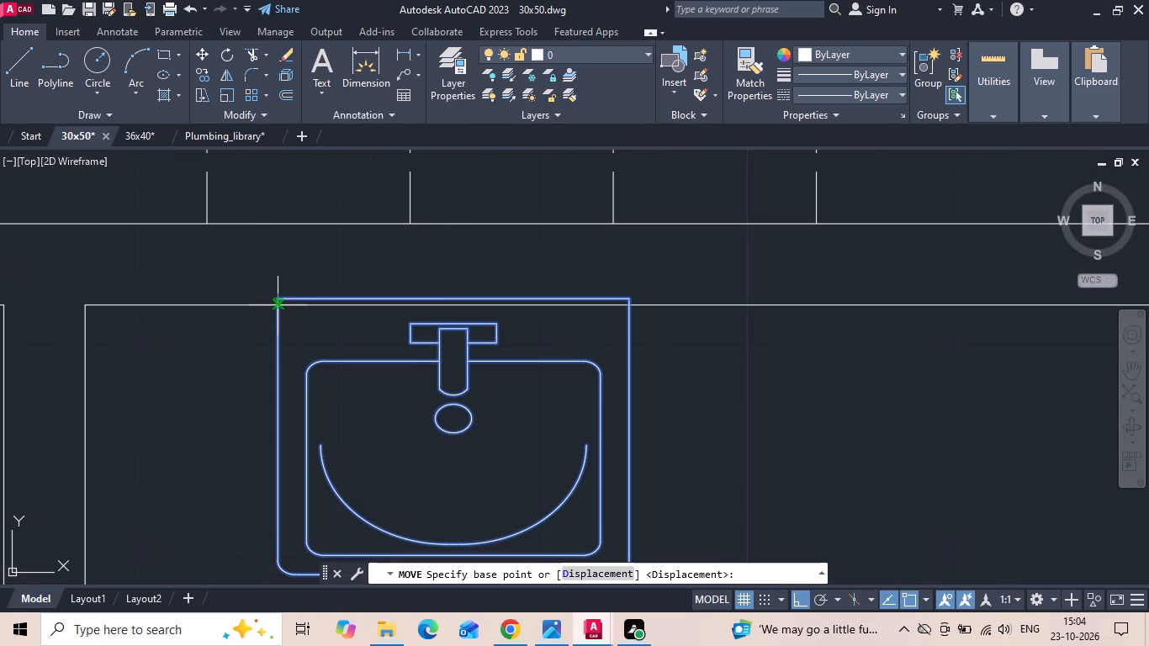
{"action": "left_click", "coordinate": [278, 298]}
{"action": "left_click", "coordinate": [85, 304]}
{"action": "scroll", "coordinate": [445, 295], "scroll_direction": "down", "scroll_amount": 3}
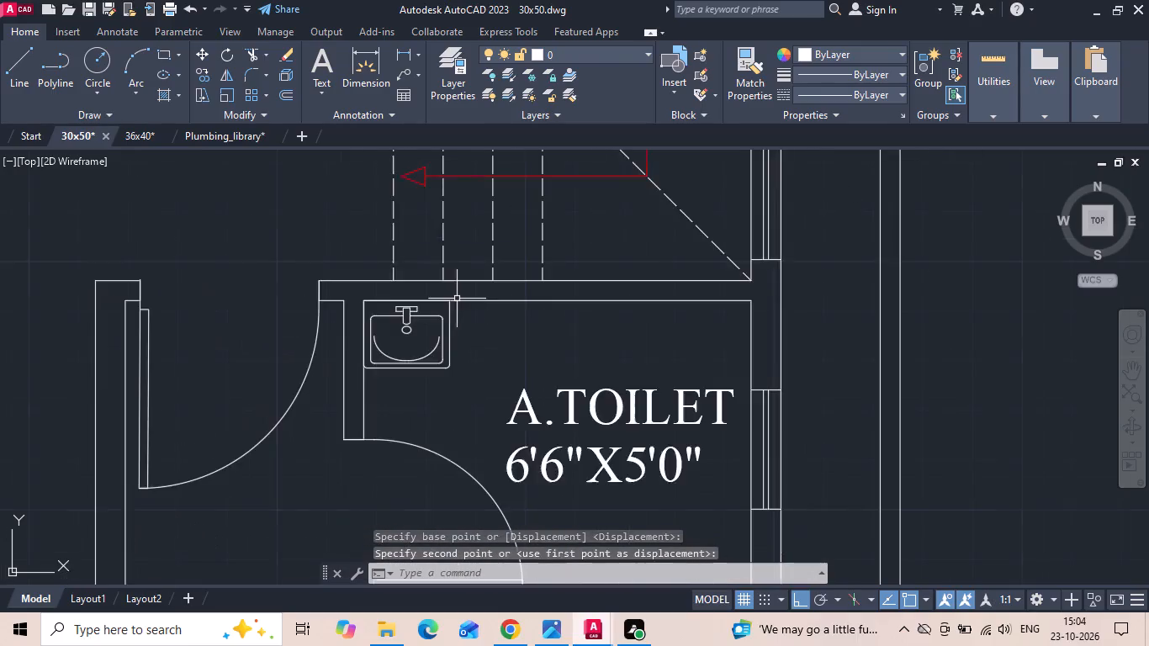
Copy the upper washbasin from the first-floor 6'6"X6'0" A.TOILET into the 7'10"X5'2" A.TOILET, near its lower-left corner.
{"action": "scroll", "coordinate": [458, 304], "scroll_direction": "down", "scroll_amount": 3}
{"action": "middle_click_drag", "start_coordinate": [731, 361], "coordinate": [729, 362]}
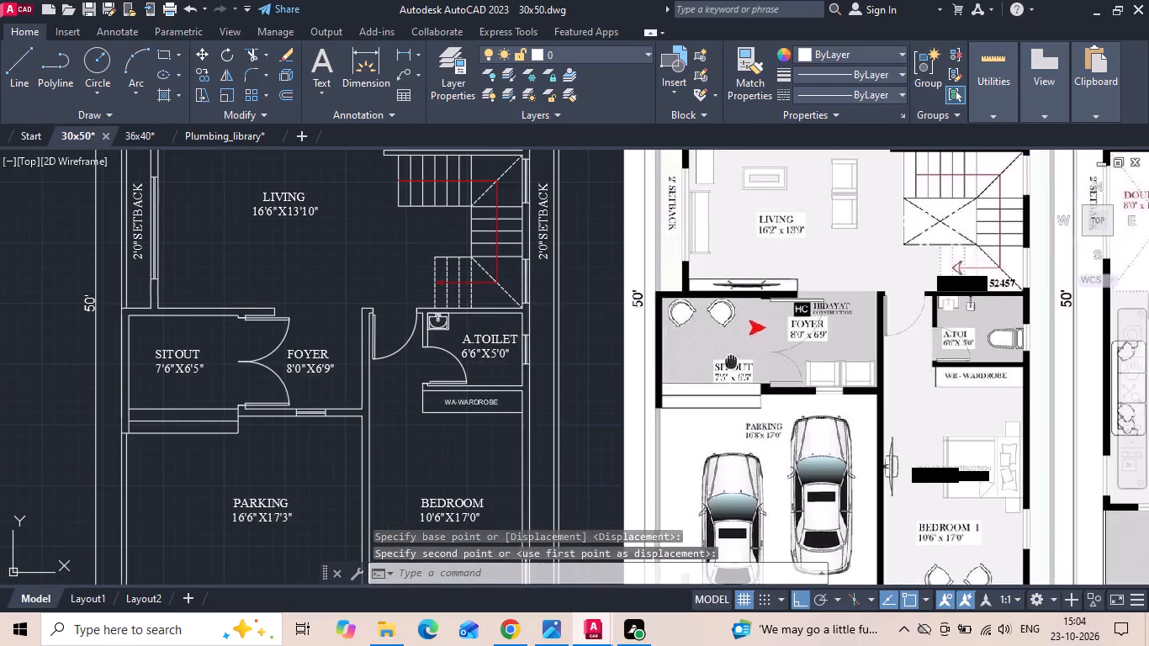
{"action": "middle_click_drag", "start_coordinate": [729, 362], "coordinate": [554, 368]}
{"action": "scroll", "coordinate": [570, 402], "scroll_direction": "down", "scroll_amount": 2}
{"action": "scroll", "coordinate": [951, 297], "scroll_direction": "up", "scroll_amount": 2}
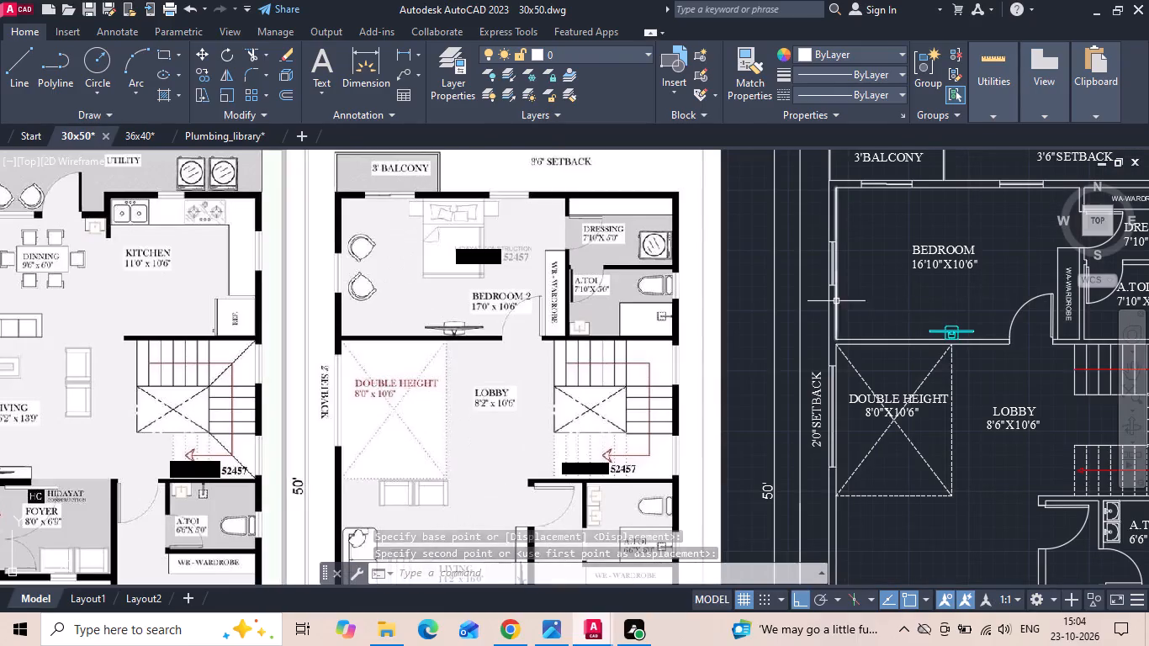
{"action": "middle_click_drag", "start_coordinate": [734, 308], "coordinate": [394, 299]}
{"action": "scroll", "coordinate": [654, 286], "scroll_direction": "down", "scroll_amount": 1}
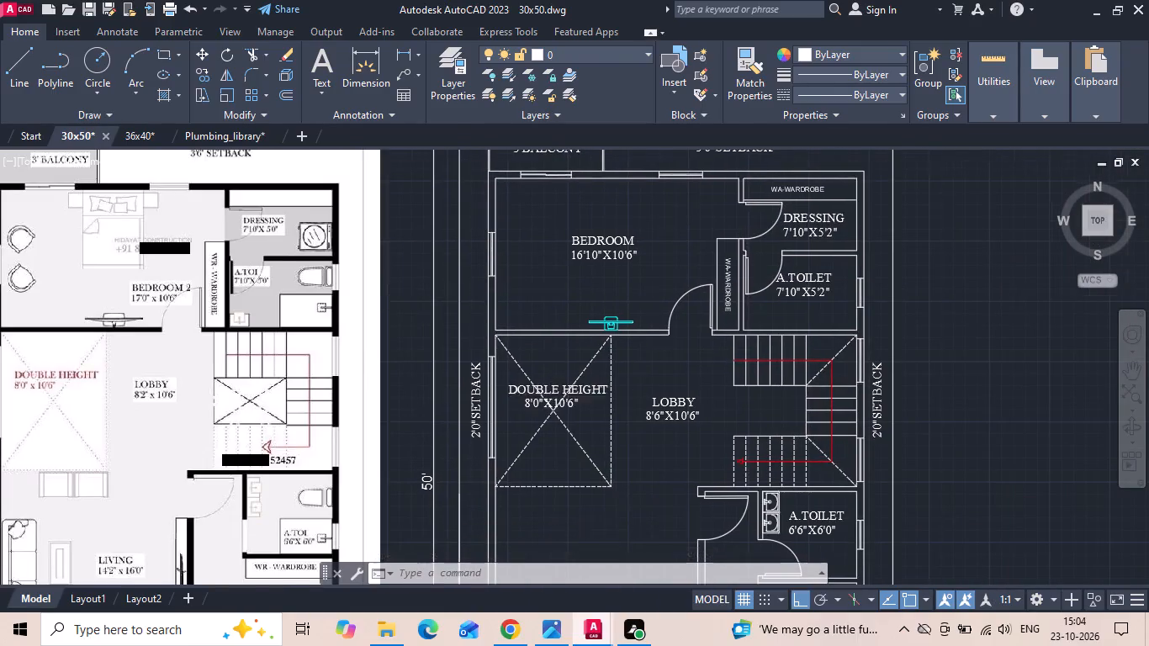
{"action": "scroll", "coordinate": [776, 458], "scroll_direction": "up", "scroll_amount": 2}
{"action": "left_click", "coordinate": [658, 373]}
{"action": "right_click", "coordinate": [657, 373]}
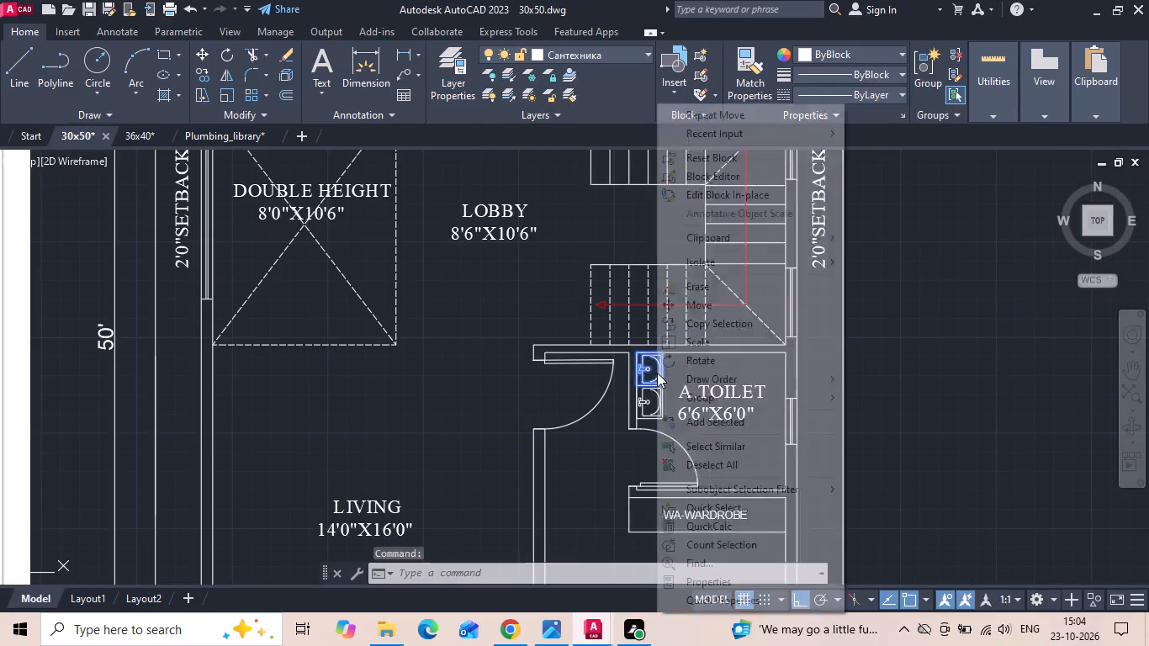
{"action": "left_click", "coordinate": [687, 332]}
{"action": "scroll", "coordinate": [654, 403], "scroll_direction": "down", "scroll_amount": 1}
{"action": "left_click_drag", "start_coordinate": [651, 391], "coordinate": [653, 363]}
{"action": "middle_click_drag", "start_coordinate": [654, 297], "coordinate": [645, 373]}
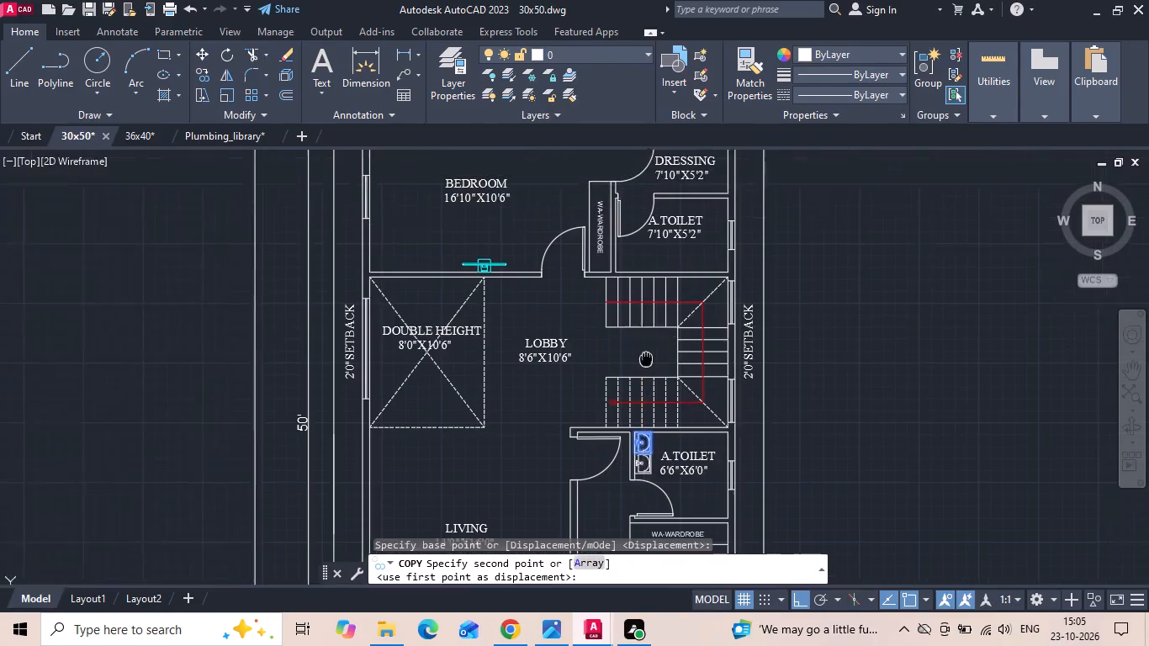
{"action": "middle_click_drag", "start_coordinate": [645, 373], "coordinate": [636, 443]}
{"action": "scroll", "coordinate": [627, 343], "scroll_direction": "up", "scroll_amount": 5}
{"action": "left_click", "coordinate": [561, 410]}
{"action": "key", "text": "Escape"}
Rotate the copied washbasin in the 7'10"X5'2" A.TOILET by 90° so that its tap side faces the south wall.
{"action": "left_click_drag", "start_coordinate": [653, 278], "coordinate": [653, 277]}
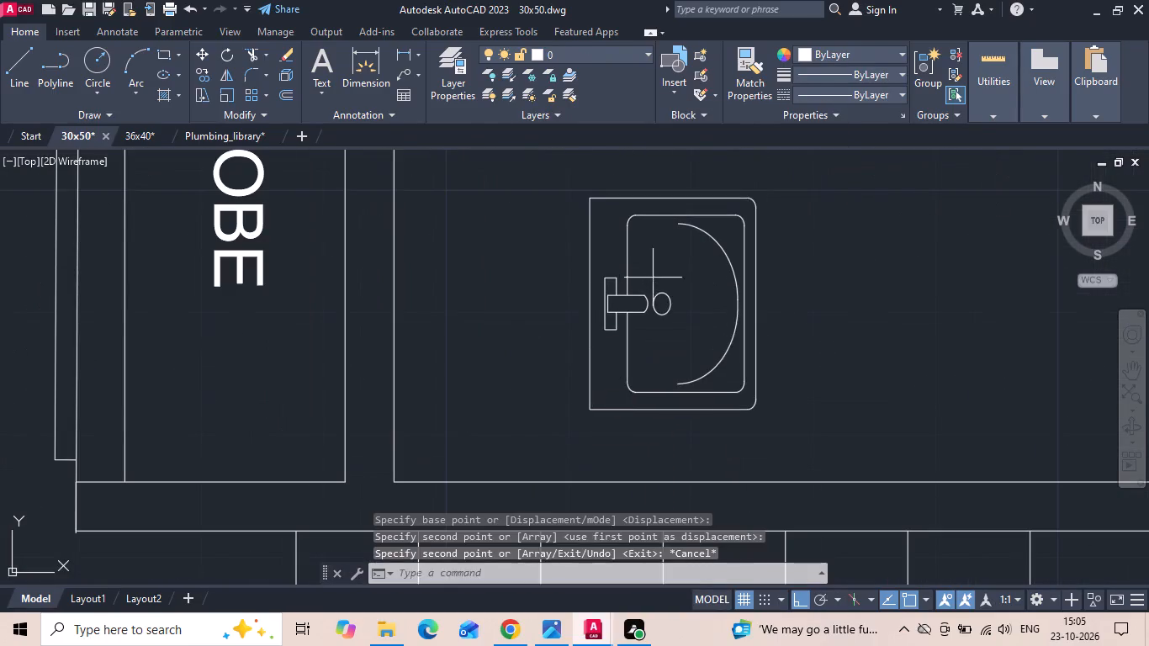
{"action": "left_click_drag", "start_coordinate": [653, 277], "coordinate": [645, 276]}
{"action": "left_click", "coordinate": [535, 275]}
{"action": "right_click", "coordinate": [533, 274]}
{"action": "left_click", "coordinate": [567, 358]}
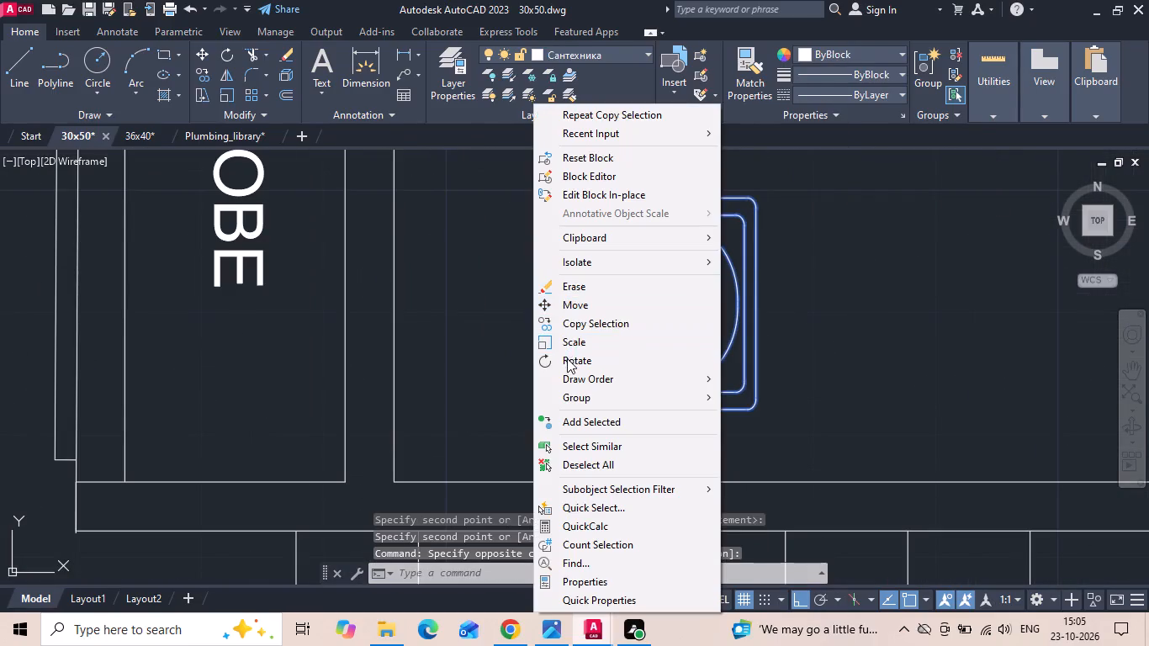
{"action": "left_click_drag", "start_coordinate": [569, 348], "coordinate": [576, 352]}
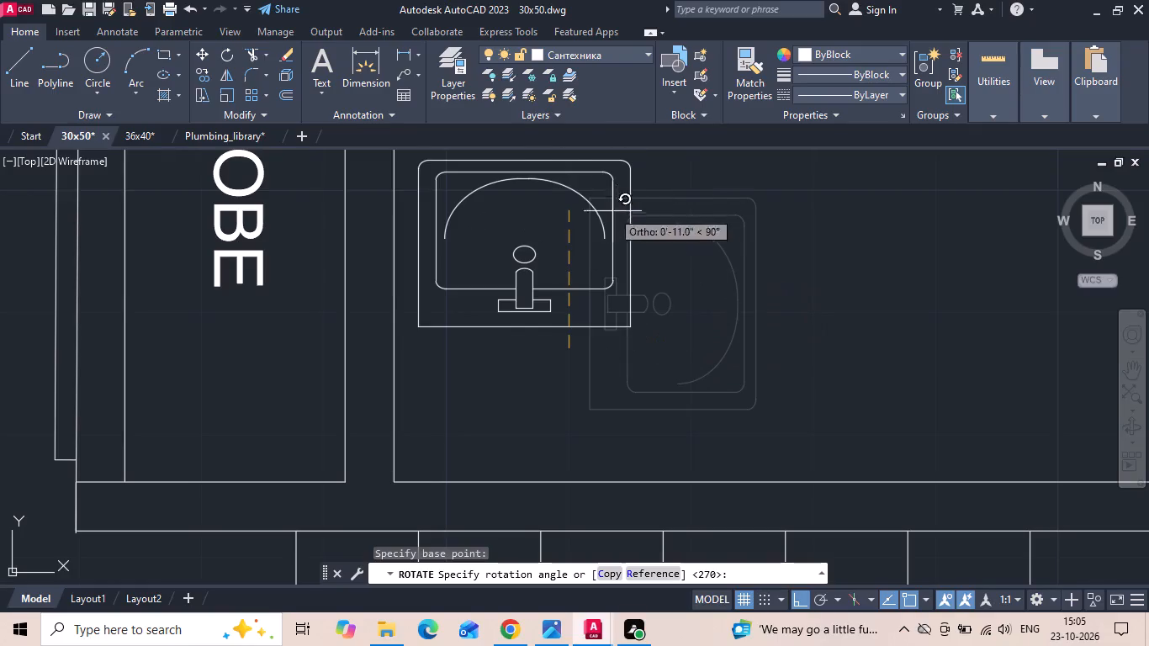
{"action": "middle_click_drag", "start_coordinate": [585, 190], "coordinate": [572, 305]}
{"action": "left_click", "coordinate": [554, 244]}
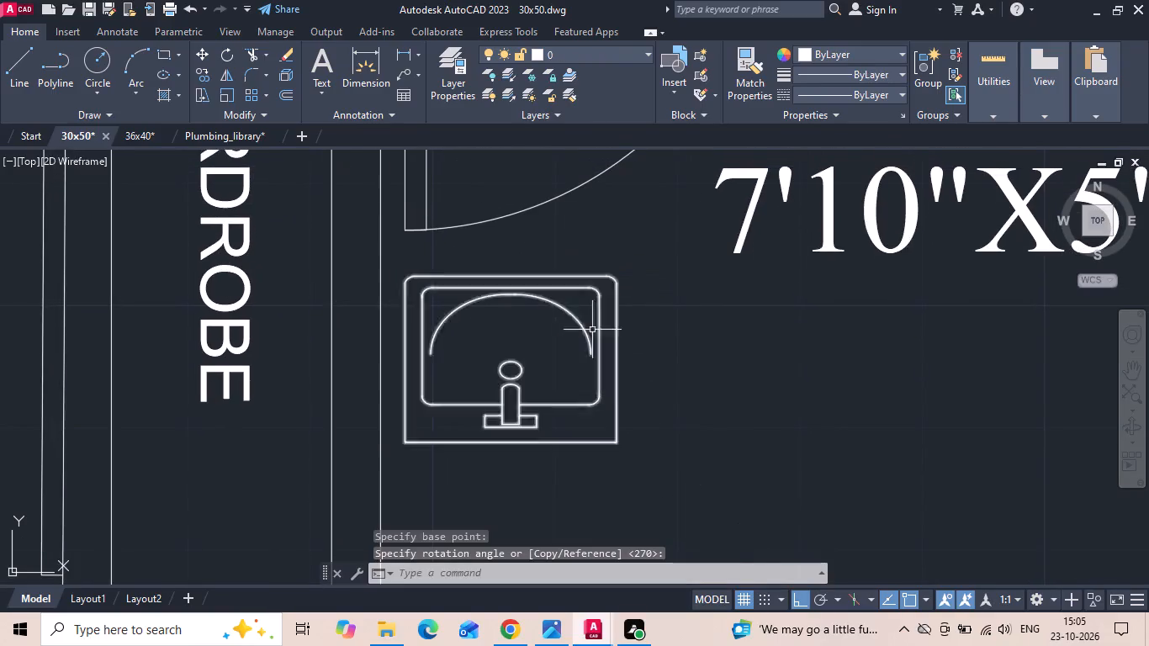
Move the rotated washbasin by its lower-left corner to the inner lower-left corner of the 7'10"X5'2" A.TOILET.
{"action": "left_click_drag", "start_coordinate": [596, 328], "coordinate": [585, 337]}
{"action": "left_click", "coordinate": [555, 357]}
{"action": "right_click", "coordinate": [553, 353]}
{"action": "left_click", "coordinate": [589, 309]}
{"action": "middle_click_drag", "start_coordinate": [549, 374], "coordinate": [605, 221]}
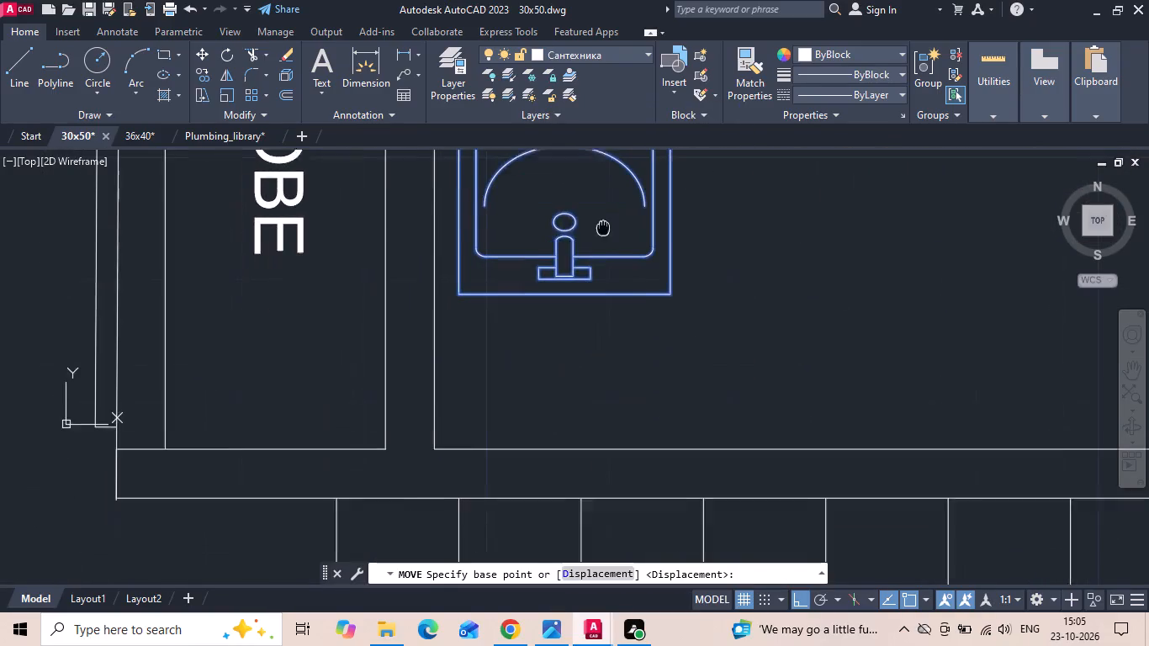
{"action": "middle_click_drag", "start_coordinate": [605, 221], "coordinate": [606, 220]}
{"action": "left_click", "coordinate": [456, 286]}
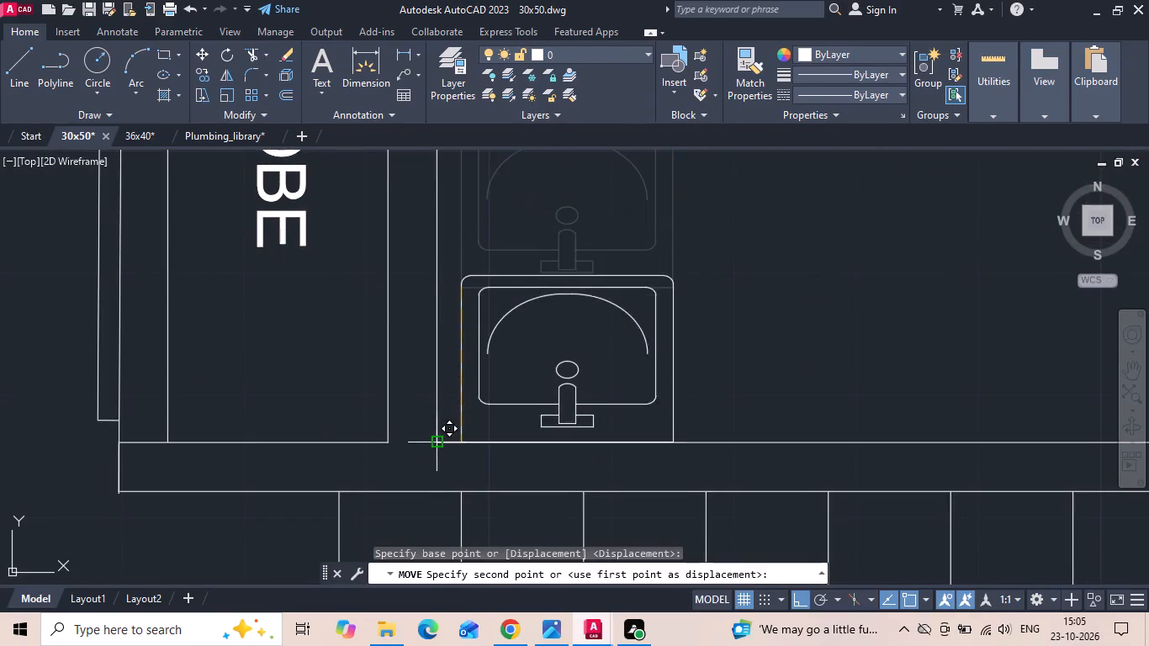
{"action": "left_click", "coordinate": [432, 447]}
Copy the WC from the A.TOILET in the 36x40 drawing and paste it near the east wall of the 30x50 drawing's 7'10"X5'2" A.TOILET.
{"action": "scroll", "coordinate": [696, 320], "scroll_direction": "down", "scroll_amount": 6}
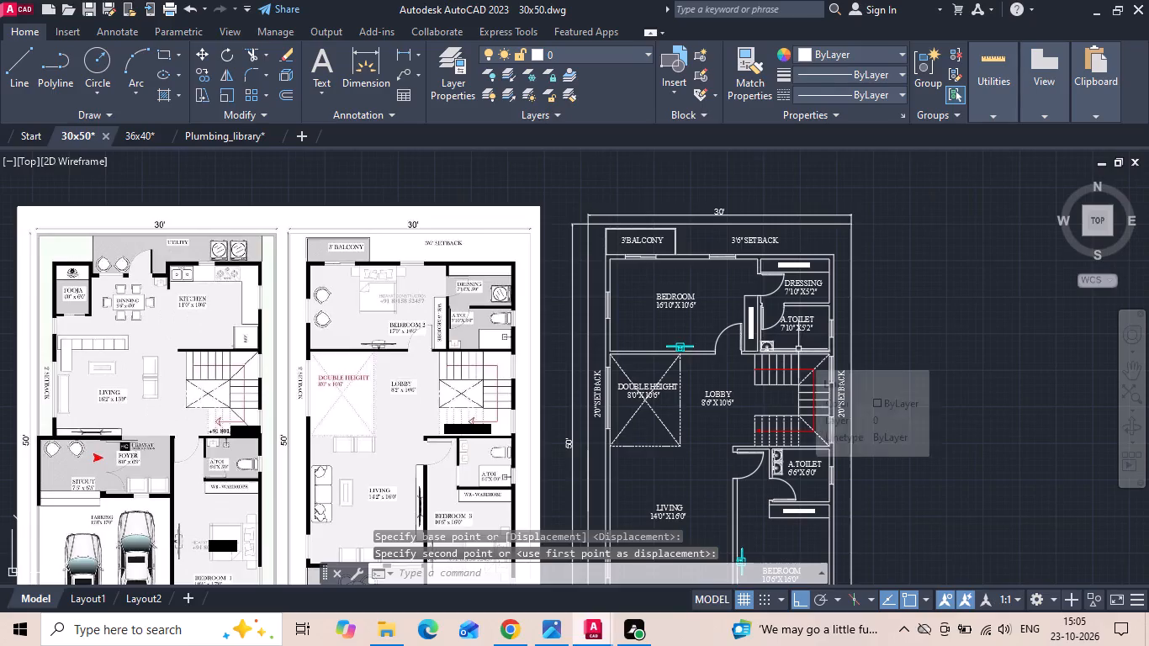
{"action": "scroll", "coordinate": [186, 342], "scroll_direction": "up", "scroll_amount": 2}
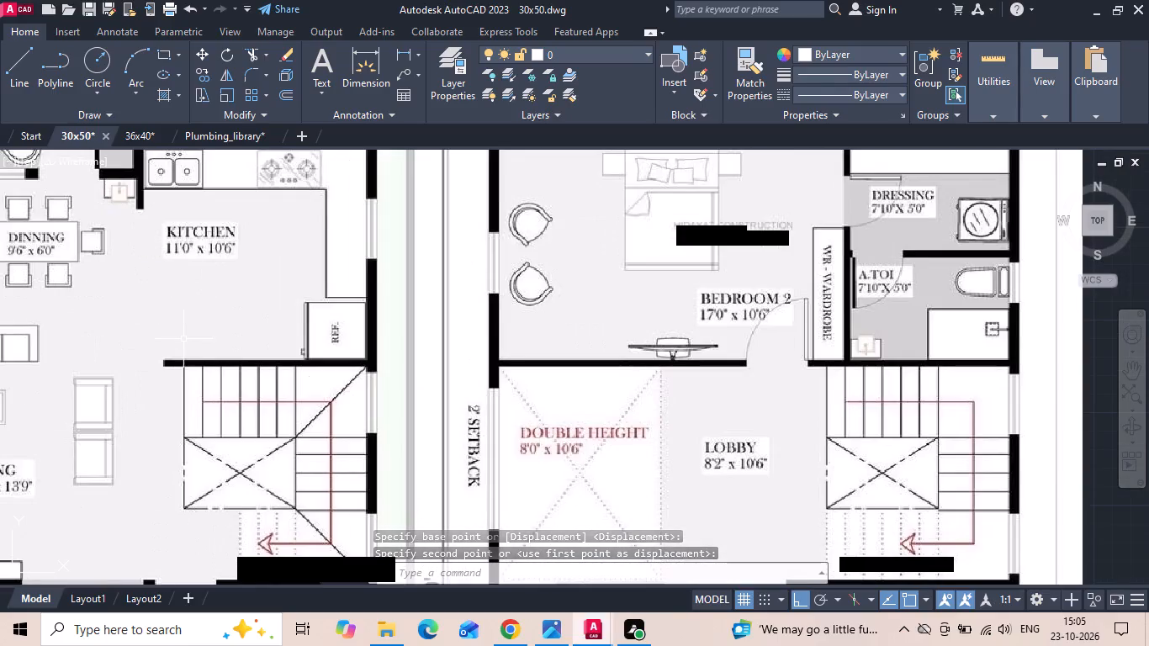
{"action": "left_click", "coordinate": [143, 135]}
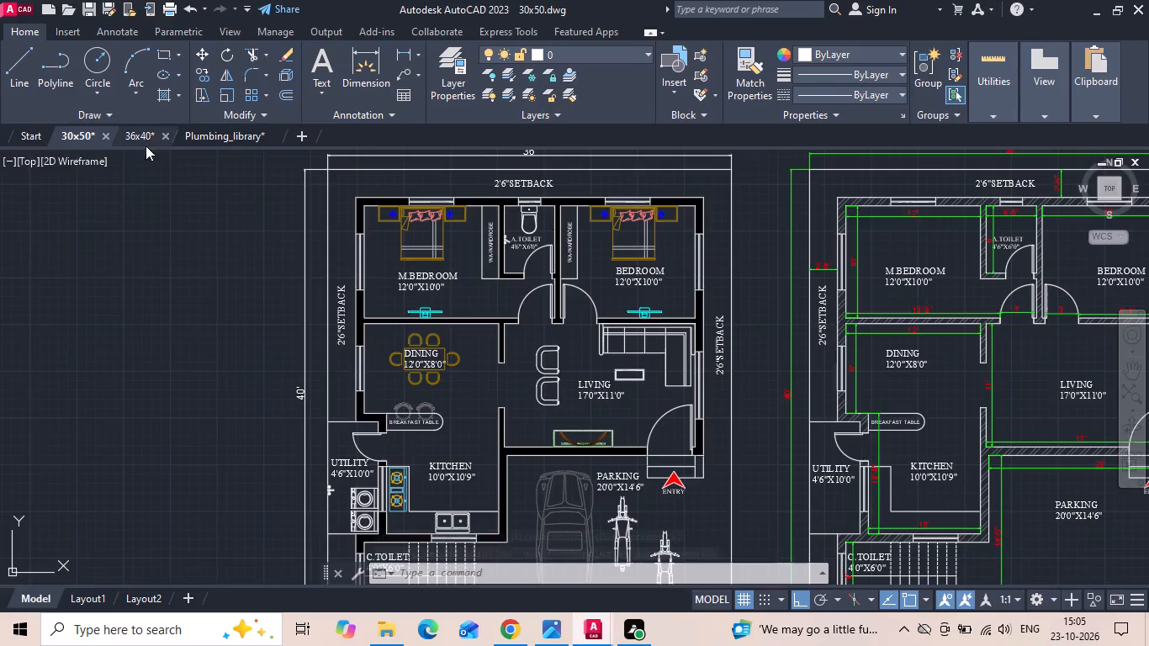
{"action": "left_click", "coordinate": [527, 213]}
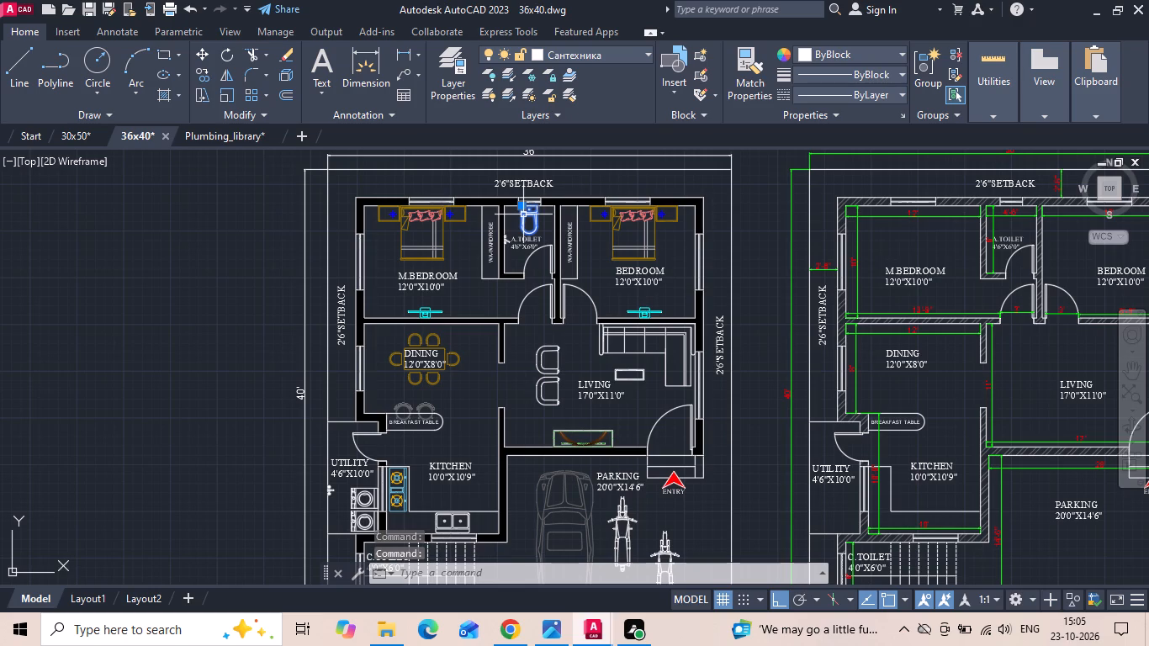
{"action": "key", "text": "ctrl+c"}
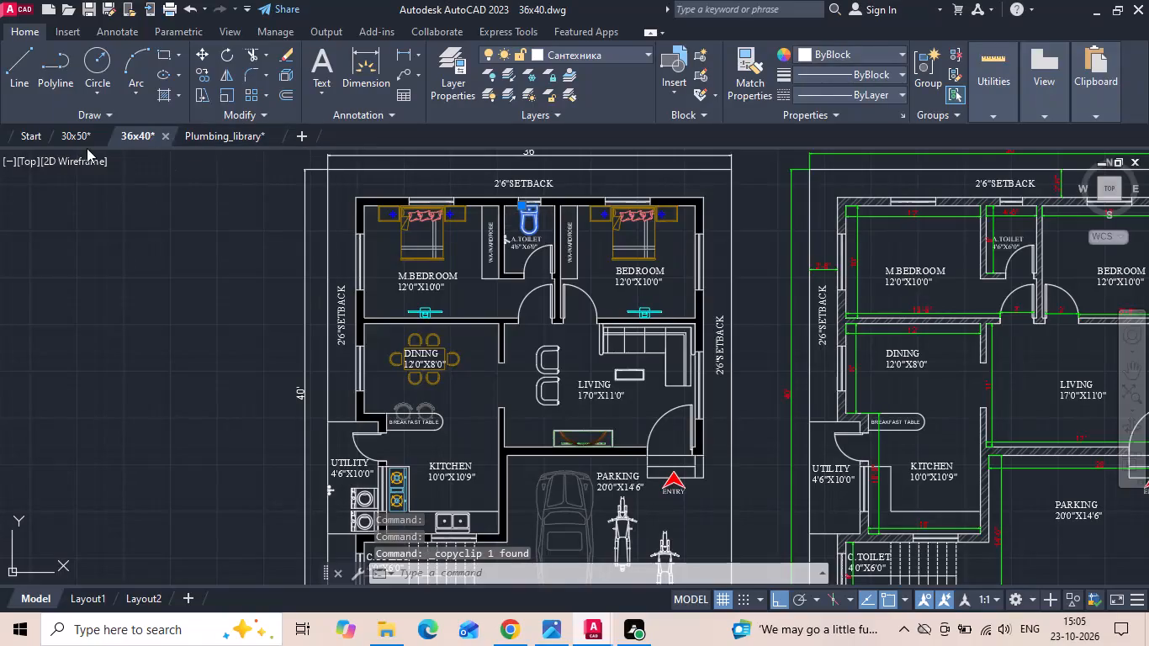
{"action": "left_click", "coordinate": [85, 143]}
{"action": "key", "text": "ctrl+v"}
{"action": "scroll", "coordinate": [276, 343], "scroll_direction": "down", "scroll_amount": 1}
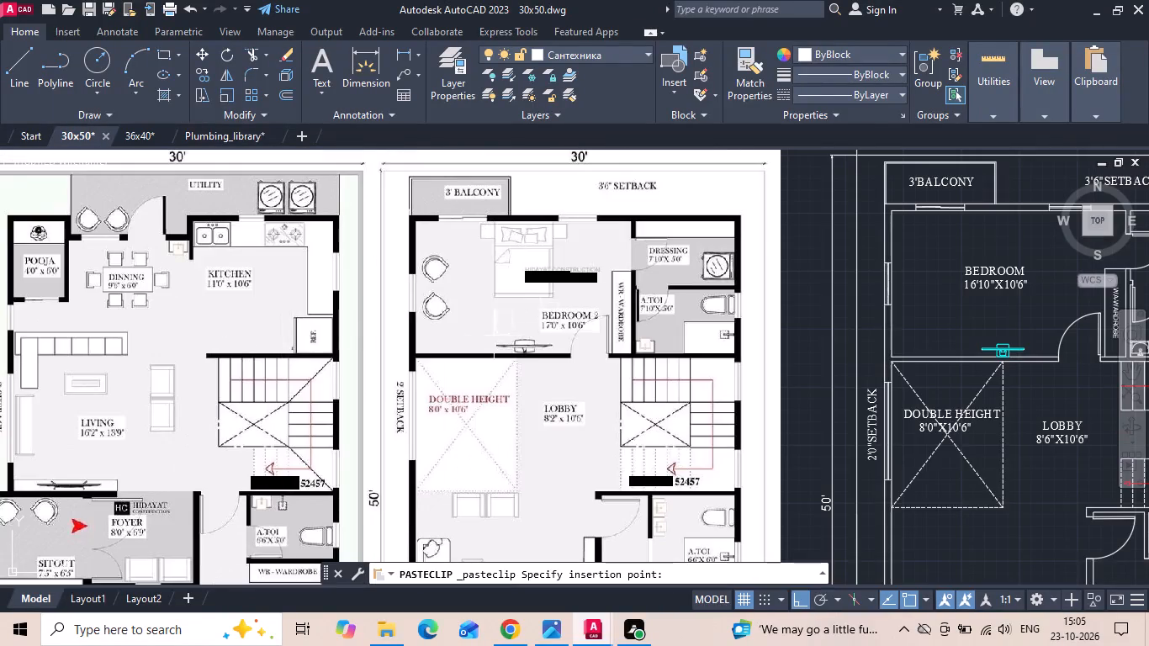
{"action": "middle_click_drag", "start_coordinate": [733, 313], "coordinate": [418, 296]}
{"action": "scroll", "coordinate": [908, 325], "scroll_direction": "up", "scroll_amount": 2}
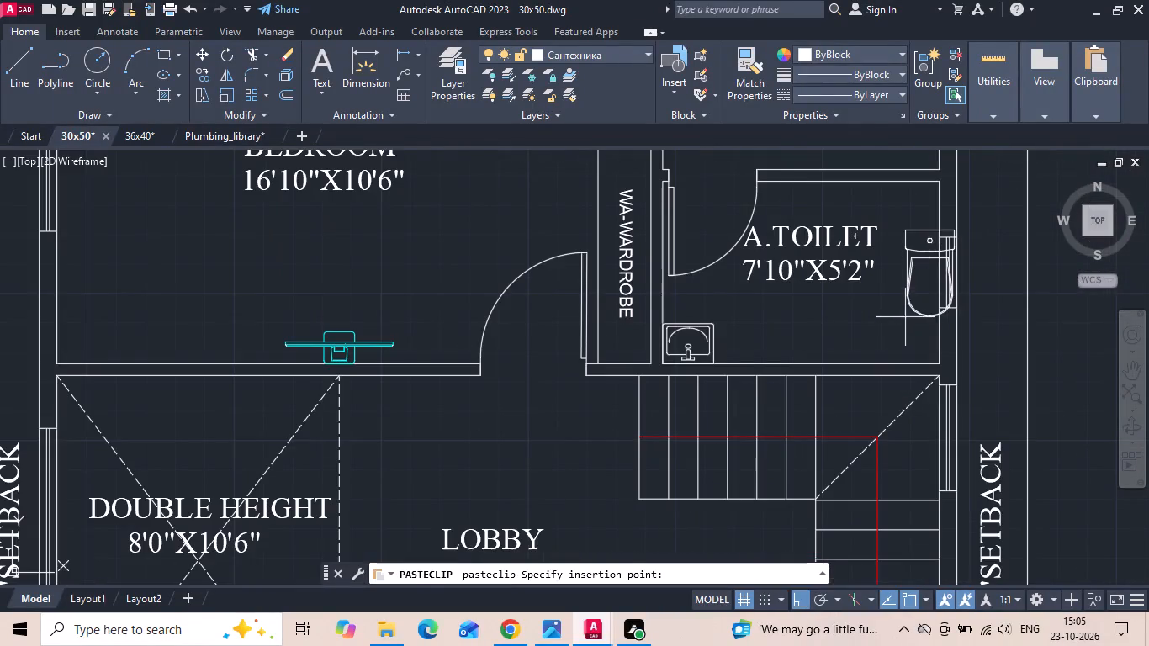
{"action": "left_click", "coordinate": [903, 317]}
{"action": "key", "text": "Escape"}
Rotate the pasted WC a quarter turn clockwise so that its tank faces the east wall of the 7'10"X5'2" A.TOILET.
{"action": "left_click", "coordinate": [904, 242]}
{"action": "right_click", "coordinate": [904, 242]}
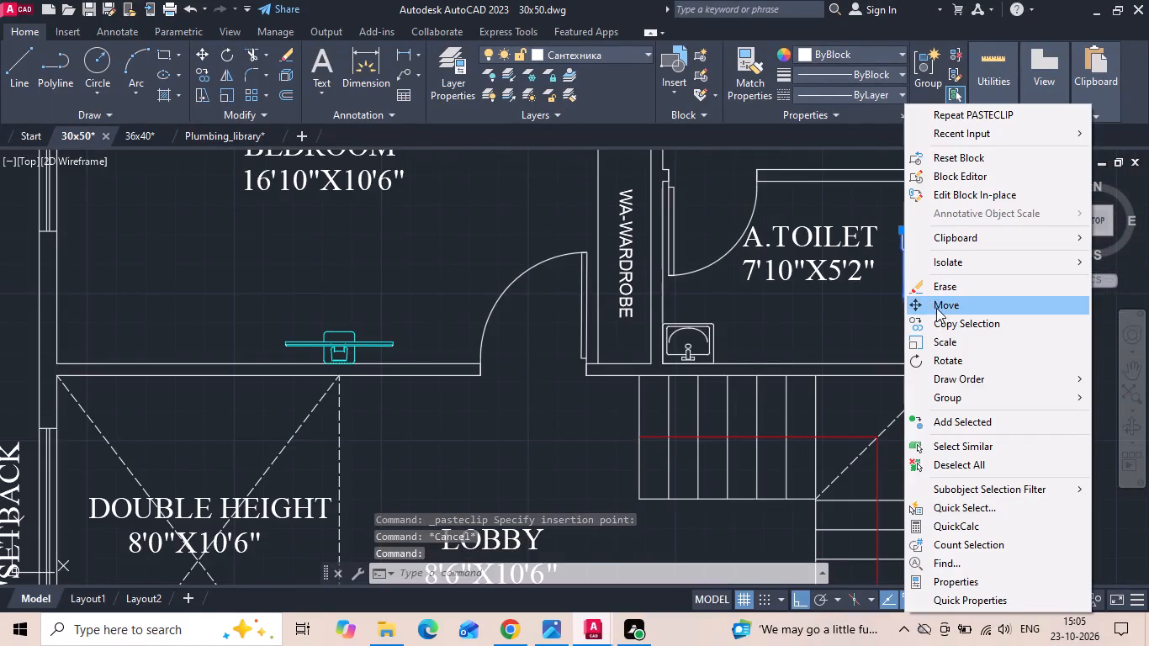
{"action": "left_click", "coordinate": [944, 357]}
{"action": "scroll", "coordinate": [892, 241], "scroll_direction": "up", "scroll_amount": 2}
{"action": "left_click_drag", "start_coordinate": [937, 302], "coordinate": [940, 307]}
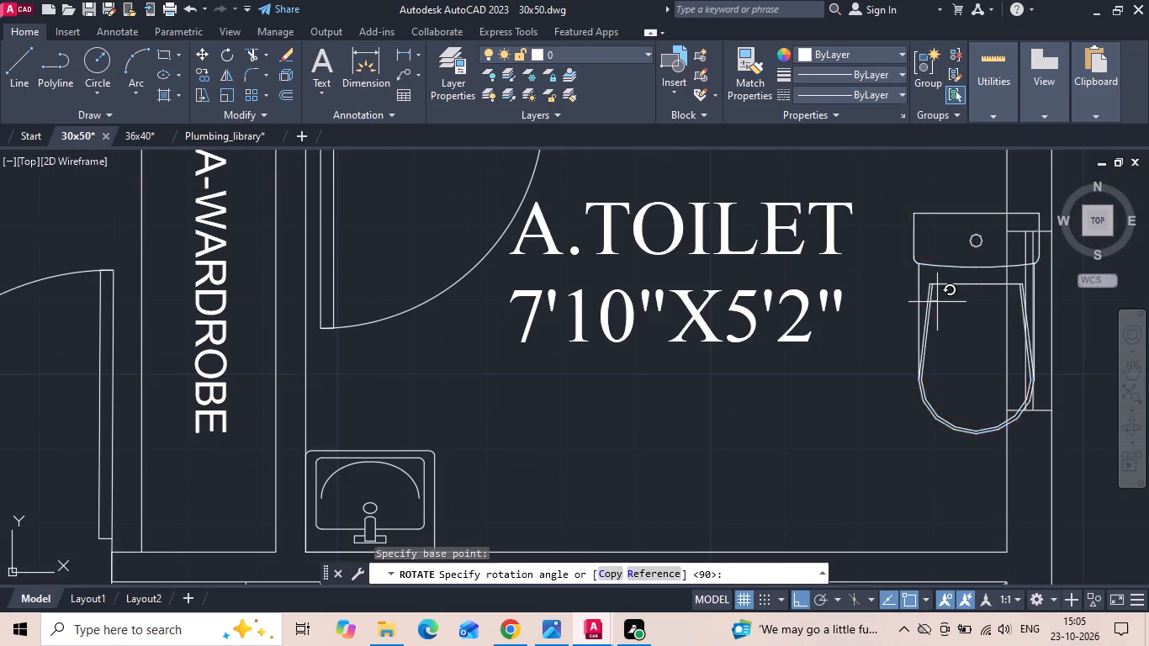
{"action": "left_click_drag", "start_coordinate": [940, 307], "coordinate": [938, 316]}
{"action": "left_click", "coordinate": [933, 474]}
Move the WC by the midpoint of its tank's back edge to the midpoint of the east window's inner edge.
{"action": "left_click_drag", "start_coordinate": [923, 423], "coordinate": [921, 409]}
{"action": "left_click", "coordinate": [903, 329]}
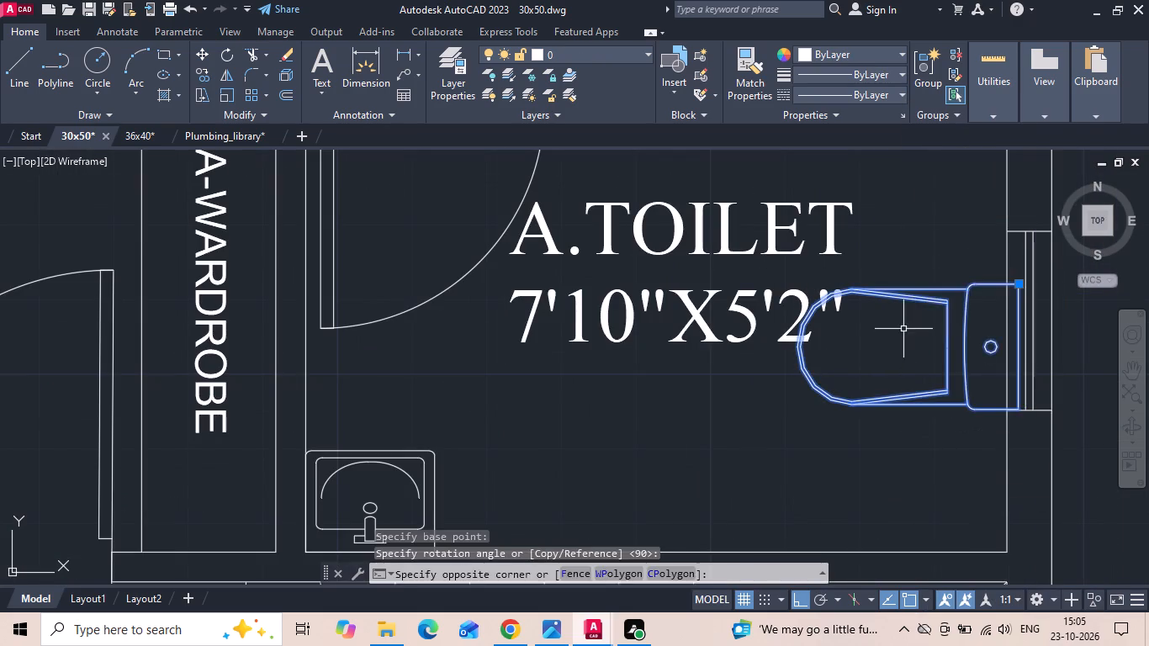
{"action": "right_click", "coordinate": [903, 327]}
{"action": "left_click", "coordinate": [937, 310]}
{"action": "middle_click_drag", "start_coordinate": [938, 319], "coordinate": [626, 310]}
{"action": "scroll", "coordinate": [662, 325], "scroll_direction": "up", "scroll_amount": 1}
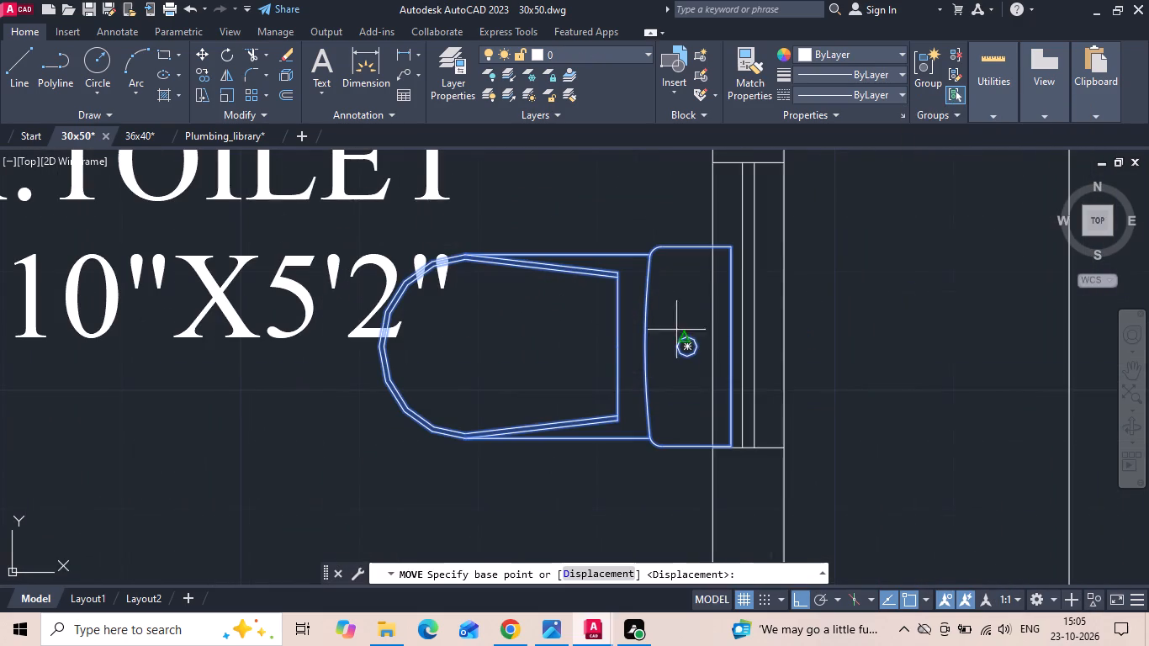
{"action": "left_click", "coordinate": [735, 346]}
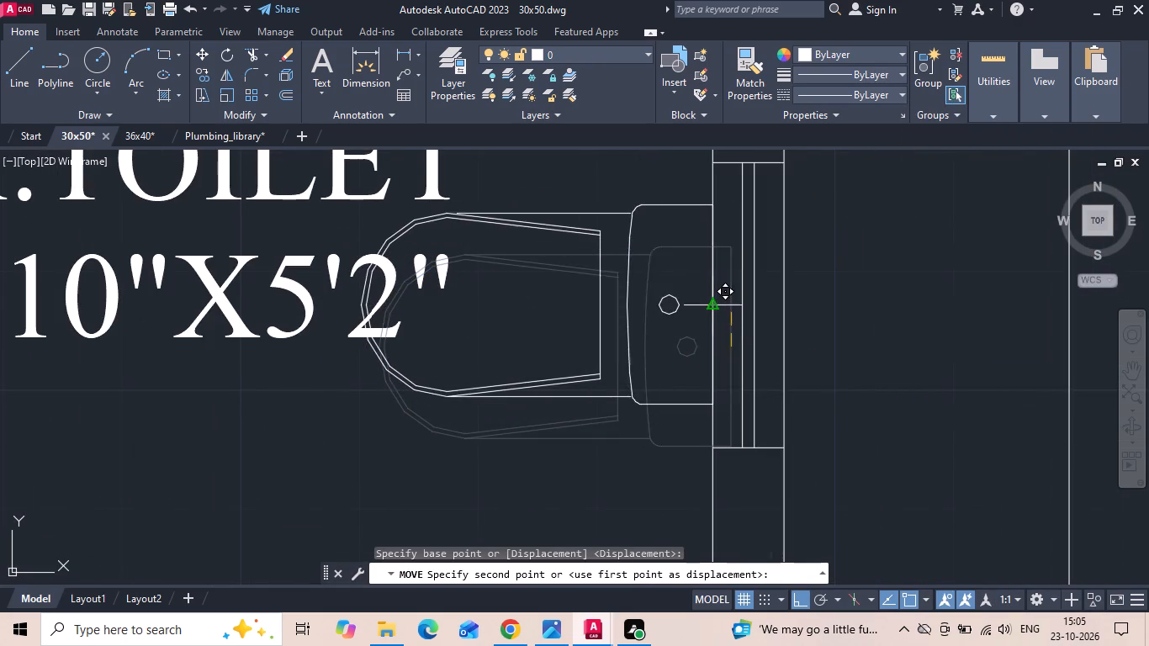
{"action": "left_click", "coordinate": [712, 306]}
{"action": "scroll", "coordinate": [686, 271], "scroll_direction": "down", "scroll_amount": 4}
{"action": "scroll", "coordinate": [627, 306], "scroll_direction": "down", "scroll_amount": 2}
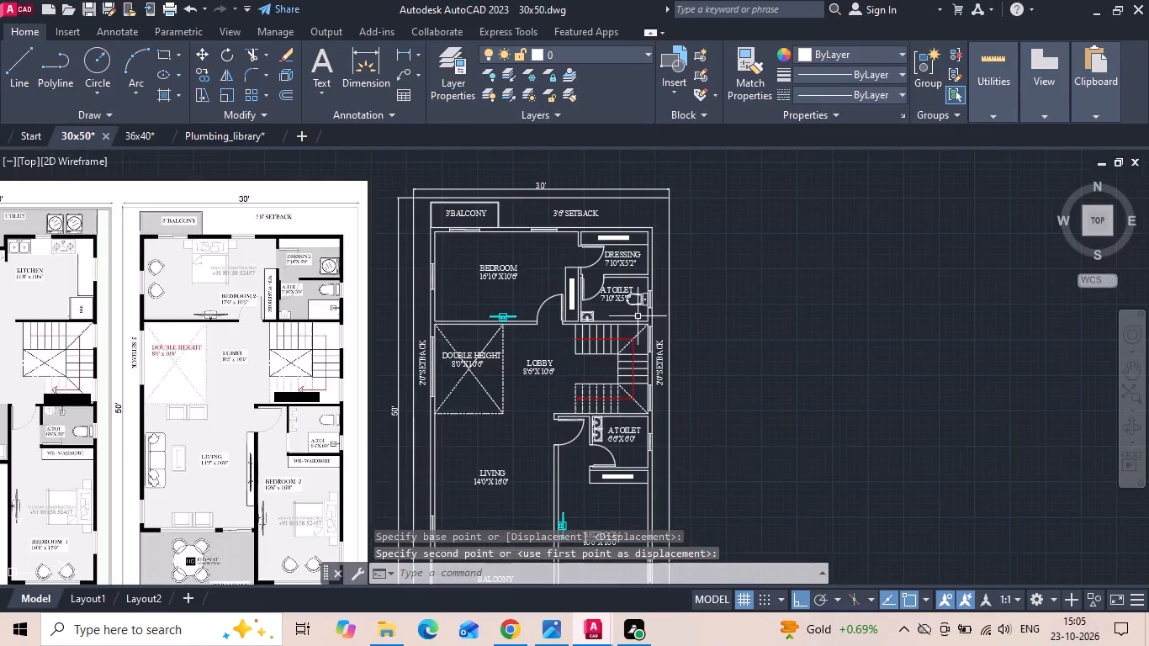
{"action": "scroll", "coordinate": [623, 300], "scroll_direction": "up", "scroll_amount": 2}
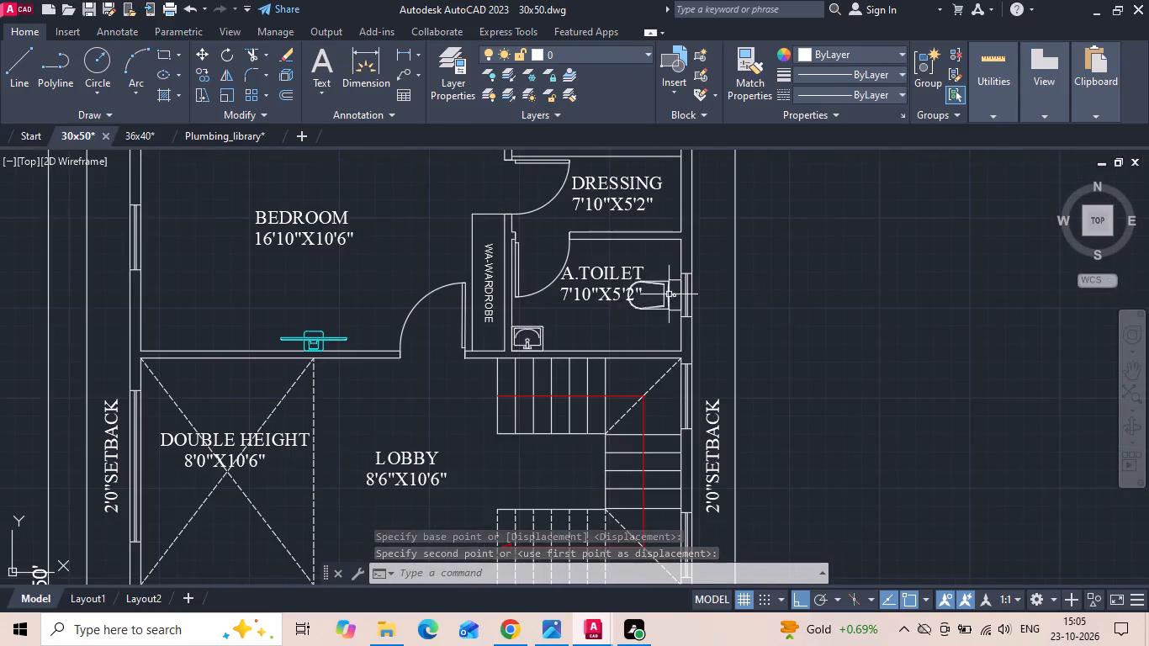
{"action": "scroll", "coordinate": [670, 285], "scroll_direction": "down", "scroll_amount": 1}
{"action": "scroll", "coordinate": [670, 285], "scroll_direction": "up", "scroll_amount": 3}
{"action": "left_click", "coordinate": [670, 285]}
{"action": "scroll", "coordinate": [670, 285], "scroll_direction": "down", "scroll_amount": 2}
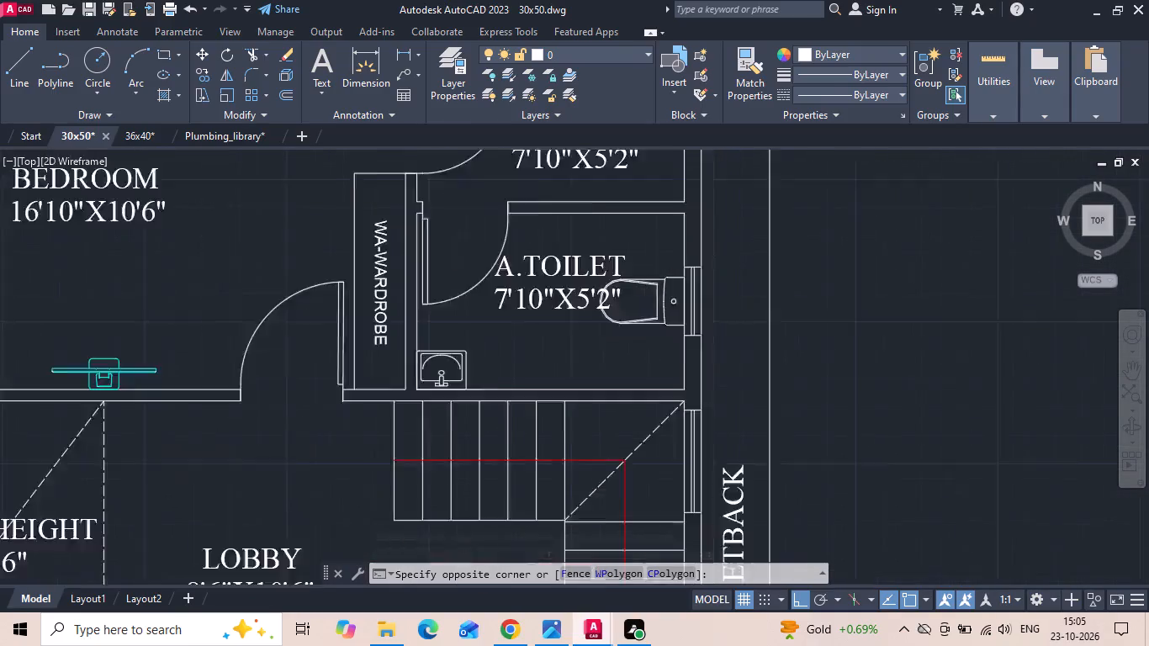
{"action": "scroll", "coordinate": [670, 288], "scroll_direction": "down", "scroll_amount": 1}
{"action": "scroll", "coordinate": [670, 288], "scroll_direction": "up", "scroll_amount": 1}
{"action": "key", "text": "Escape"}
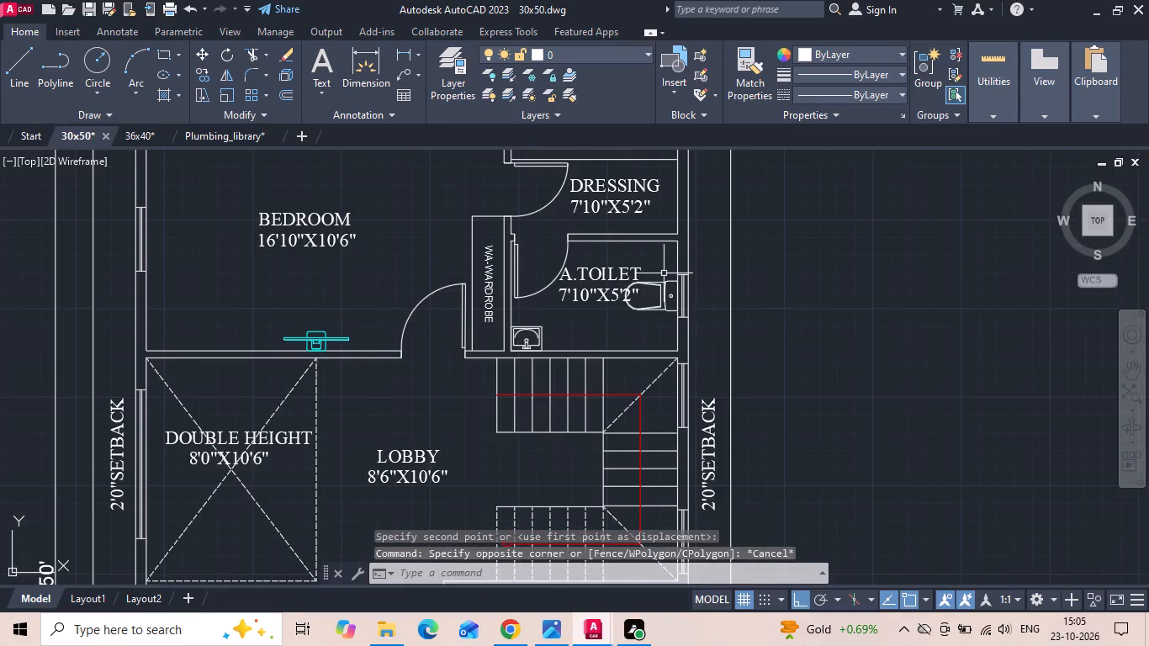
Move the WC together with the east window of the 7'10"X5'2" A.TOILET 12" north along the wall.
{"action": "left_click_drag", "start_coordinate": [665, 262], "coordinate": [675, 281]}
{"action": "scroll", "coordinate": [689, 329], "scroll_direction": "up", "scroll_amount": 2}
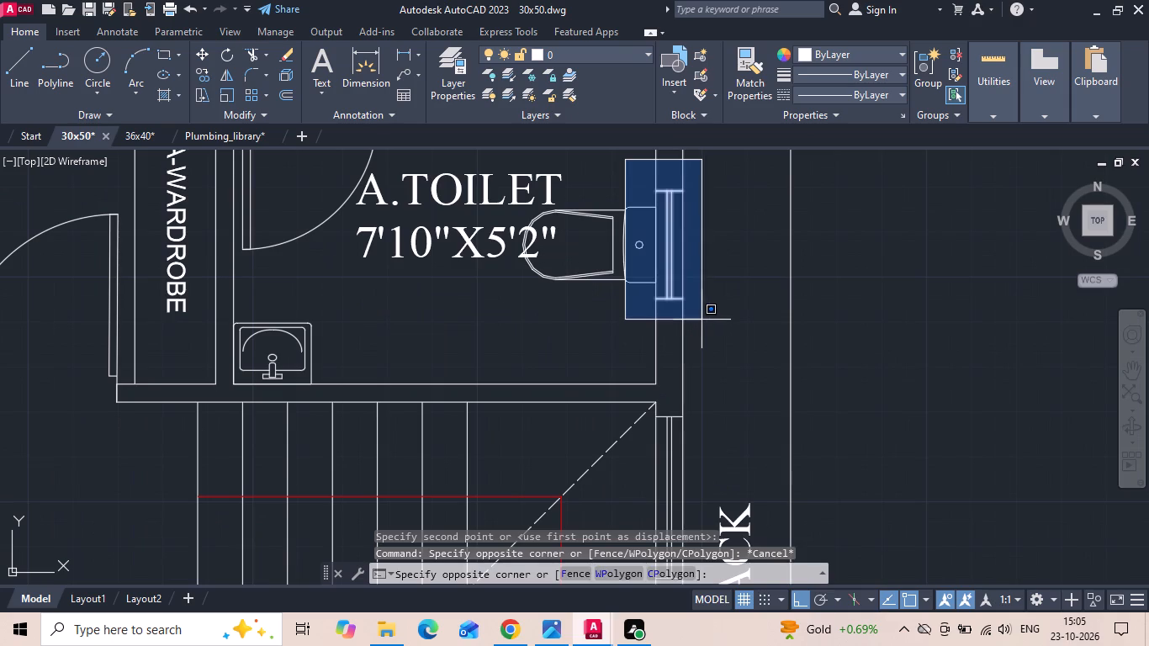
{"action": "left_click", "coordinate": [702, 320]}
{"action": "right_click", "coordinate": [703, 319]}
{"action": "left_click", "coordinate": [588, 306]}
{"action": "left_click", "coordinate": [576, 257]}
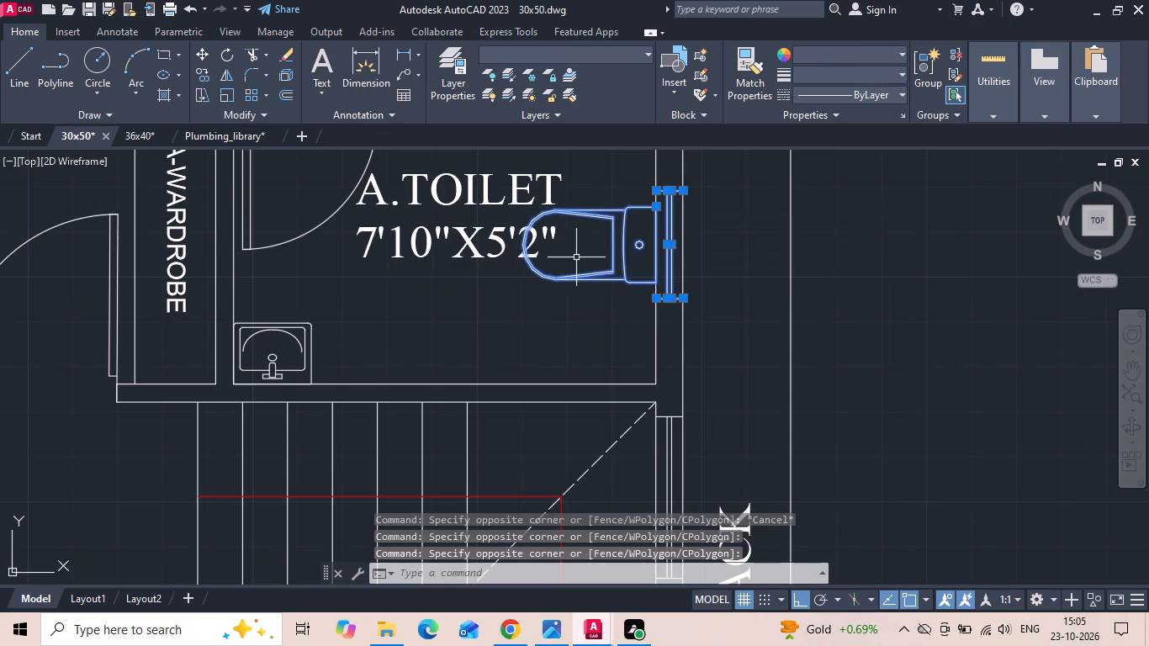
{"action": "right_click", "coordinate": [576, 257]}
{"action": "left_click", "coordinate": [612, 333]}
{"action": "left_click", "coordinate": [604, 351]}
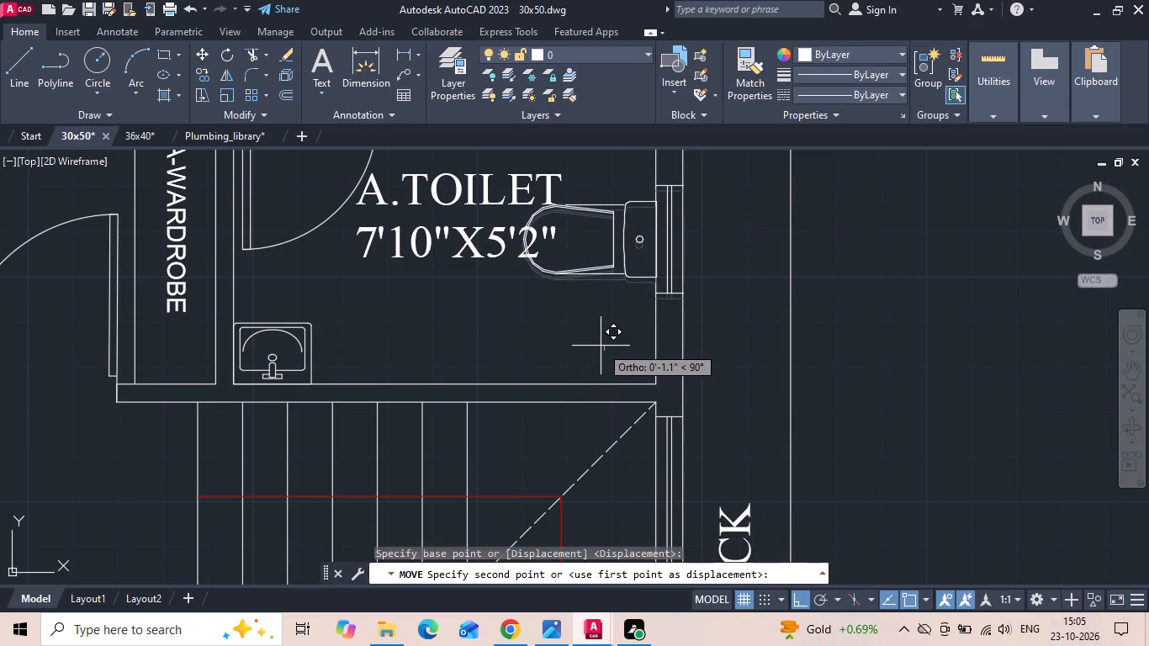
{"action": "type", "text": "12"}
{"action": "key", "text": "space"}
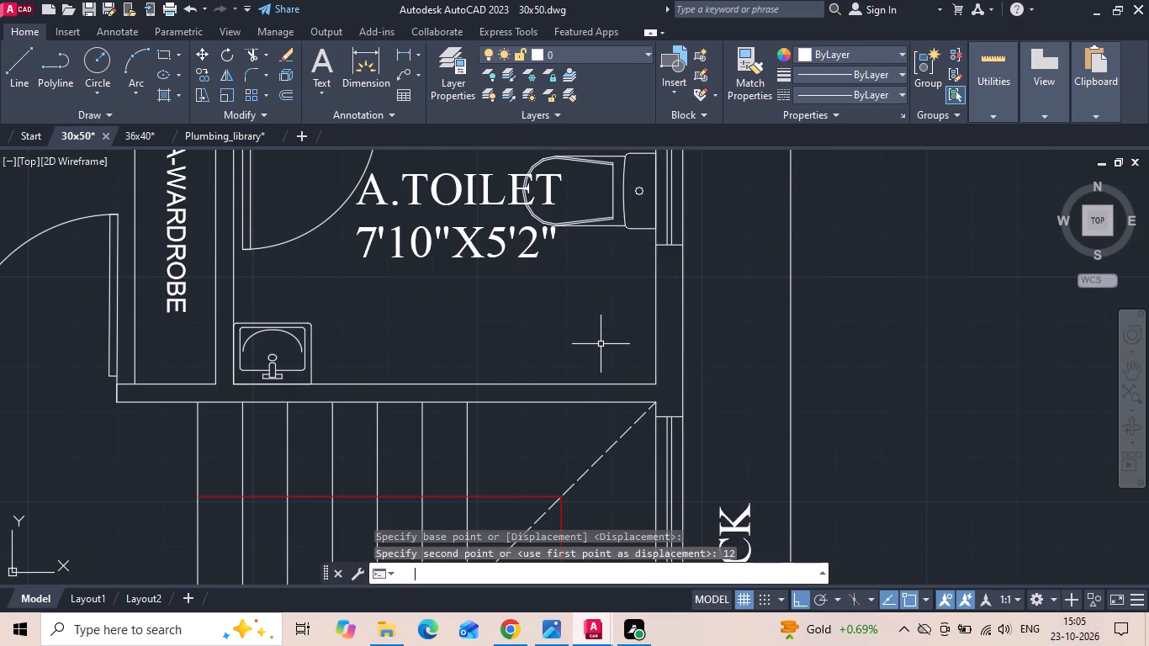
Copy the WC from the 7'10"X5'2" A.TOILET straight south to the east wall of the 6'6"X6'0" A.TOILET, just north of its window.
{"action": "scroll", "coordinate": [619, 365], "scroll_direction": "down", "scroll_amount": 1}
{"action": "middle_click_drag", "start_coordinate": [622, 351], "coordinate": [643, 326]}
{"action": "scroll", "coordinate": [653, 279], "scroll_direction": "down", "scroll_amount": 1}
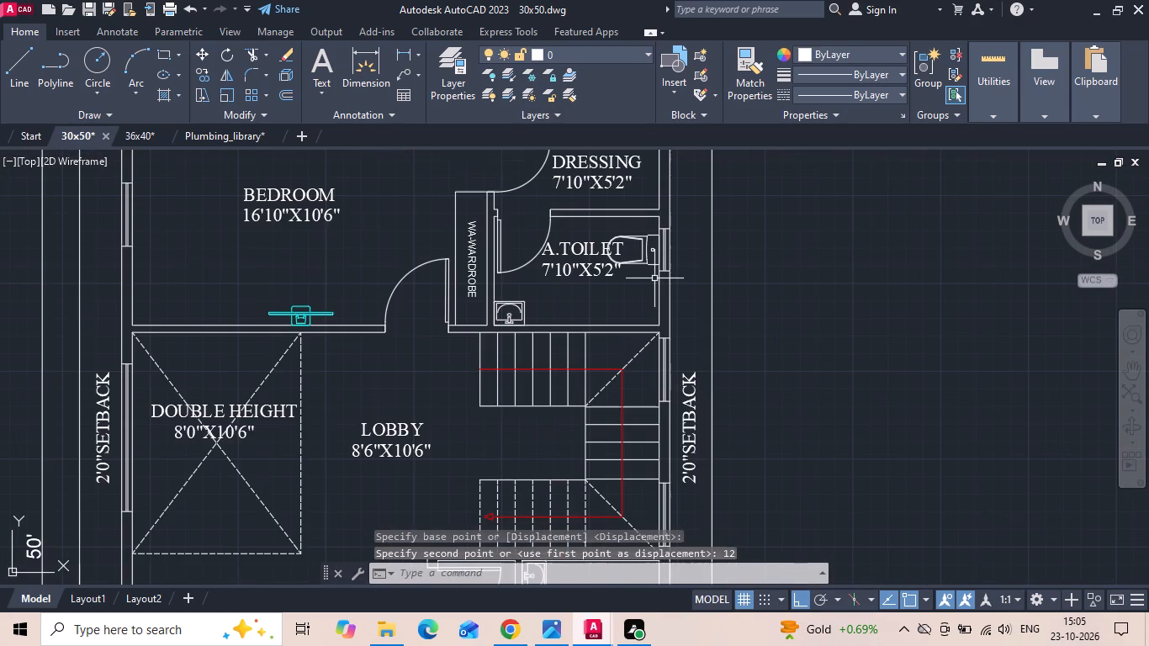
{"action": "scroll", "coordinate": [706, 268], "scroll_direction": "down", "scroll_amount": 2}
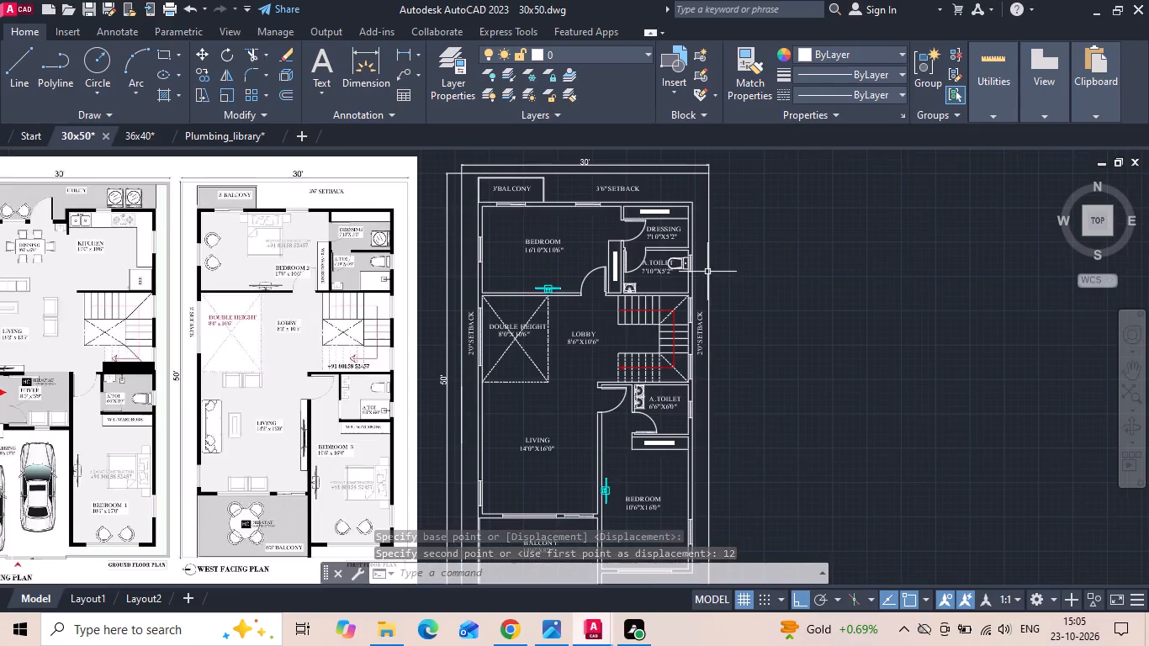
{"action": "scroll", "coordinate": [677, 277], "scroll_direction": "up", "scroll_amount": 4}
{"action": "left_click", "coordinate": [691, 246]}
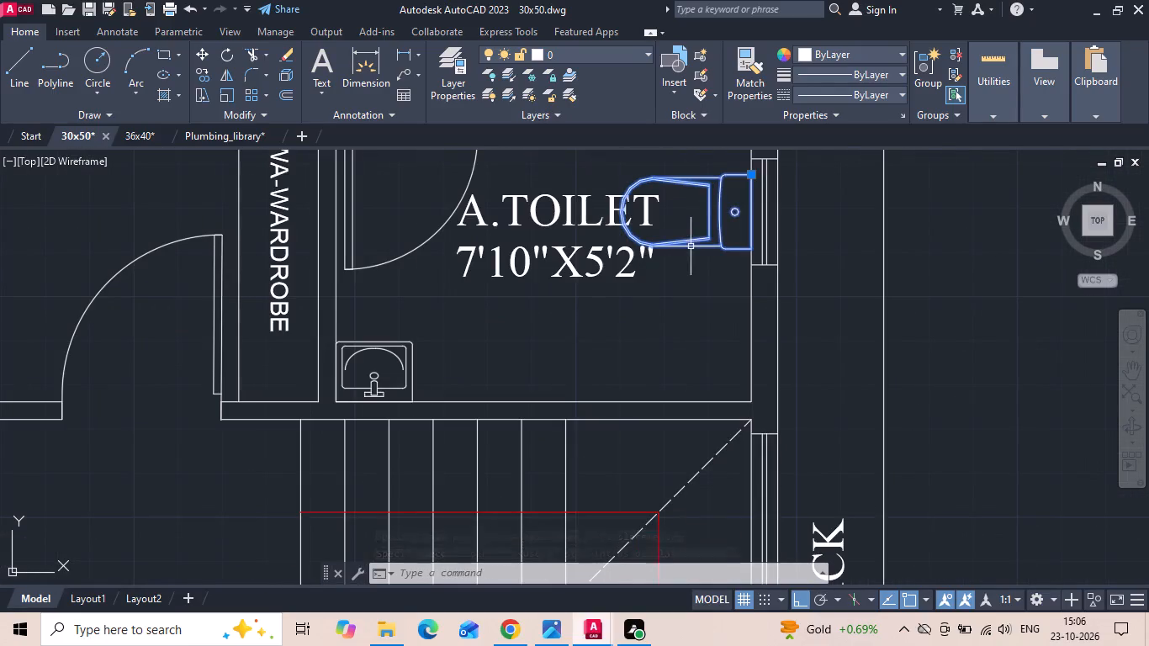
{"action": "right_click", "coordinate": [691, 246]}
{"action": "left_click", "coordinate": [733, 320]}
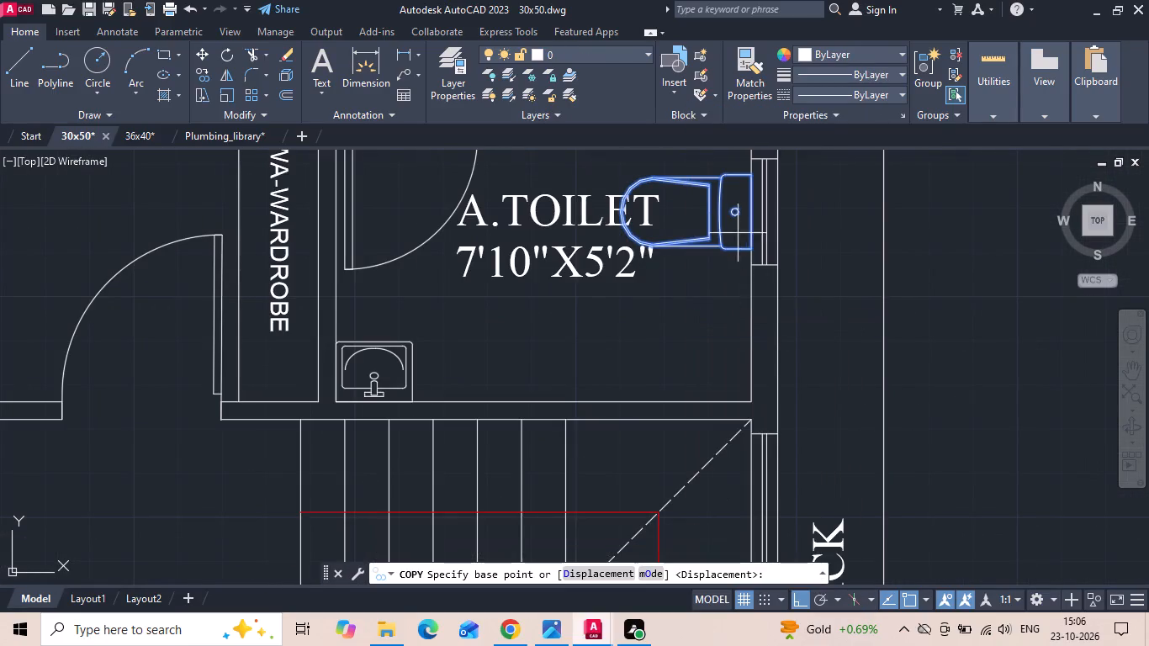
{"action": "left_click", "coordinate": [749, 214]}
{"action": "scroll", "coordinate": [747, 213], "scroll_direction": "down", "scroll_amount": 3}
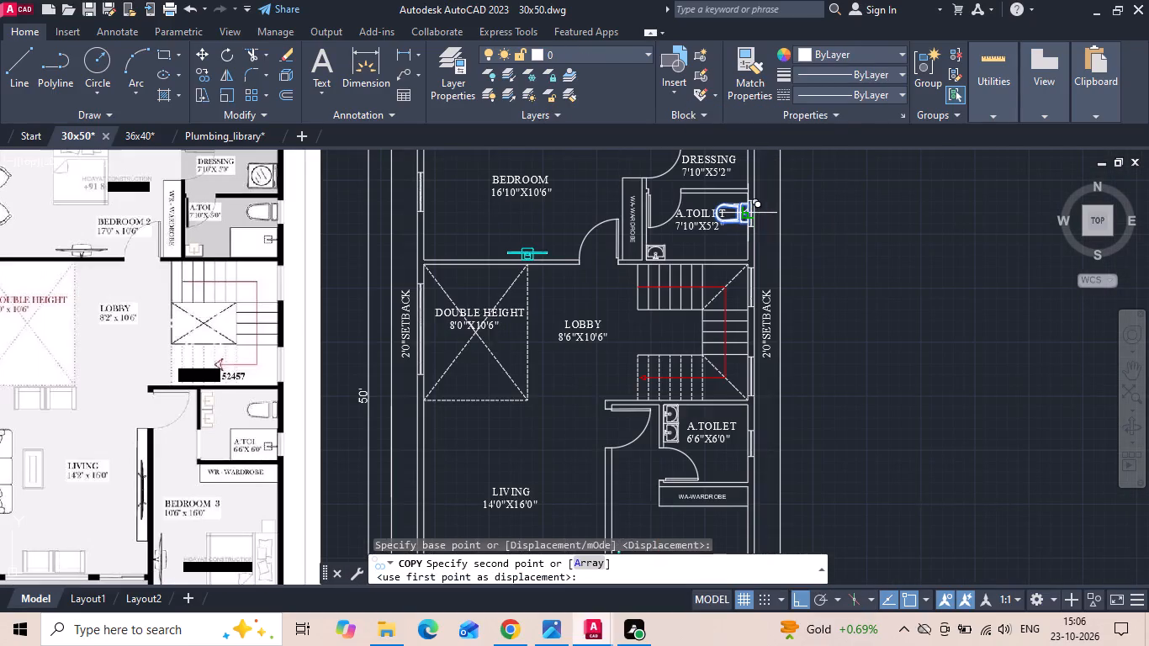
{"action": "scroll", "coordinate": [701, 239], "scroll_direction": "down", "scroll_amount": 2}
{"action": "scroll", "coordinate": [703, 365], "scroll_direction": "up", "scroll_amount": 3}
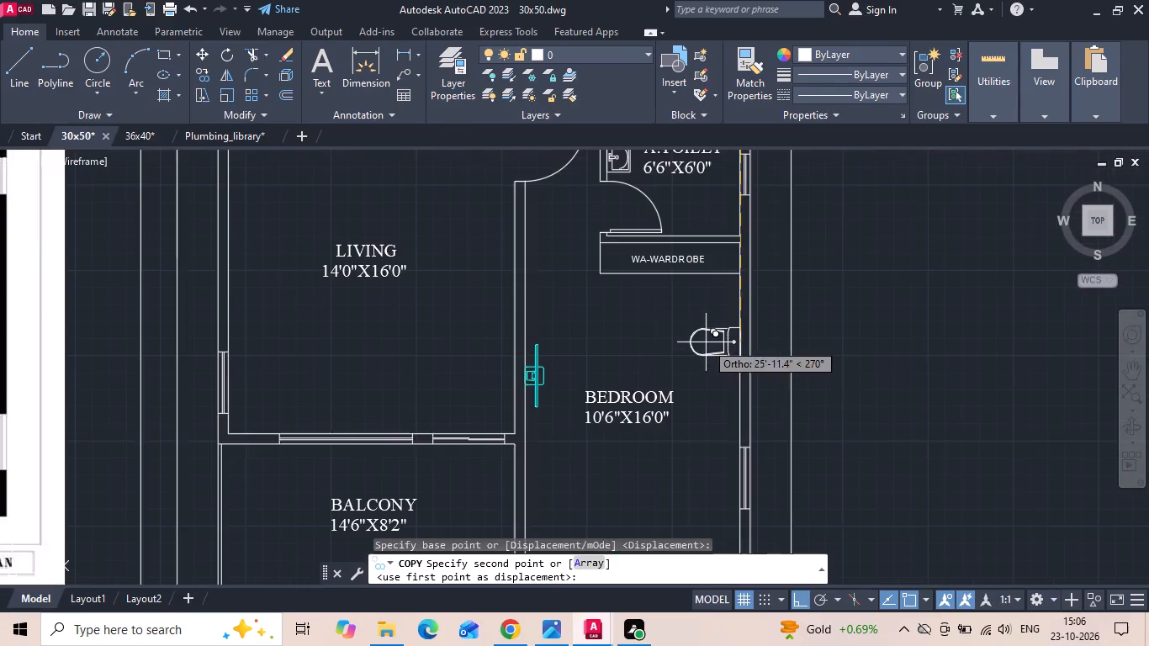
{"action": "middle_click_drag", "start_coordinate": [724, 201], "coordinate": [733, 285]}
{"action": "scroll", "coordinate": [757, 220], "scroll_direction": "up", "scroll_amount": 2}
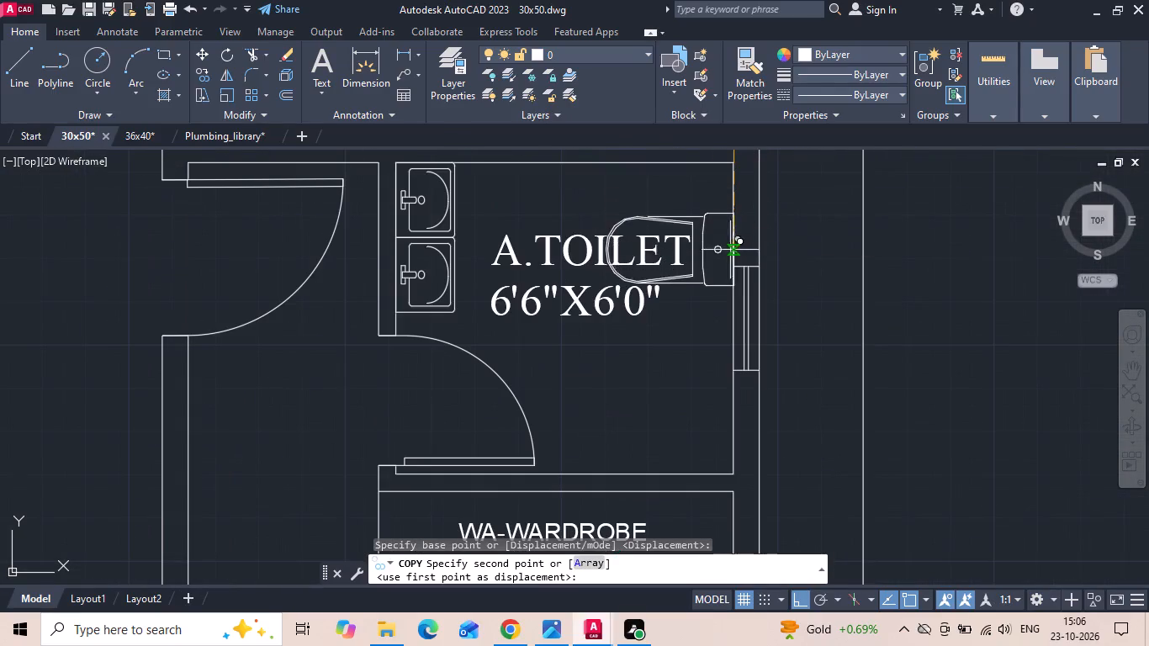
{"action": "scroll", "coordinate": [725, 306], "scroll_direction": "down", "scroll_amount": 3}
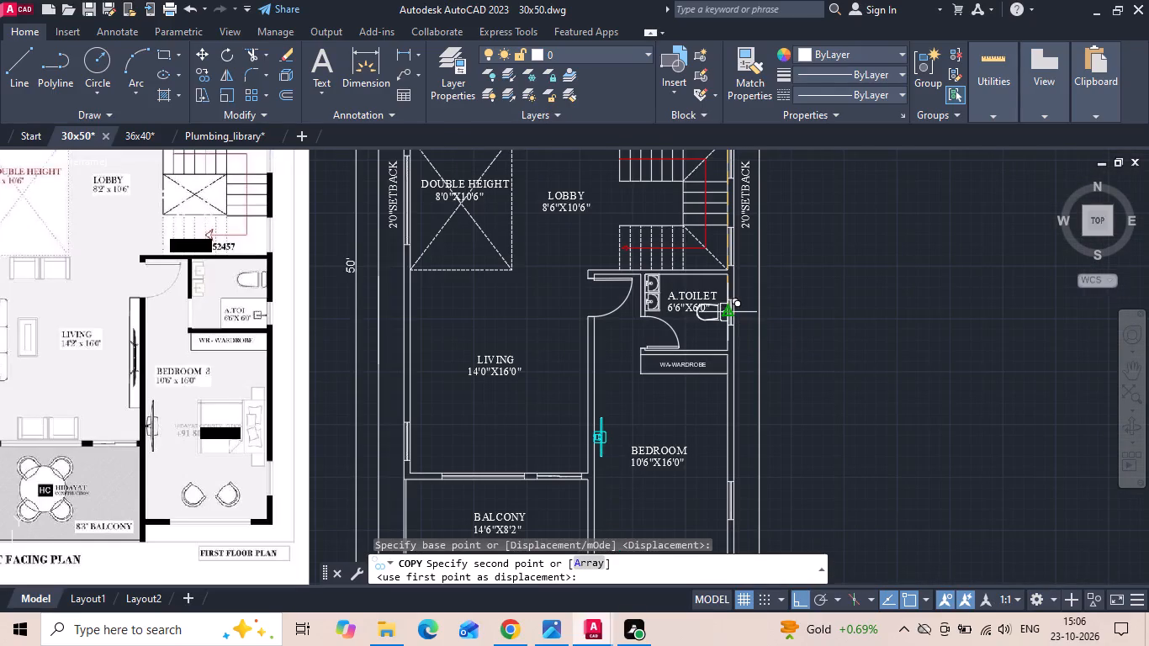
{"action": "scroll", "coordinate": [726, 259], "scroll_direction": "up", "scroll_amount": 2}
{"action": "scroll", "coordinate": [722, 343], "scroll_direction": "up", "scroll_amount": 2}
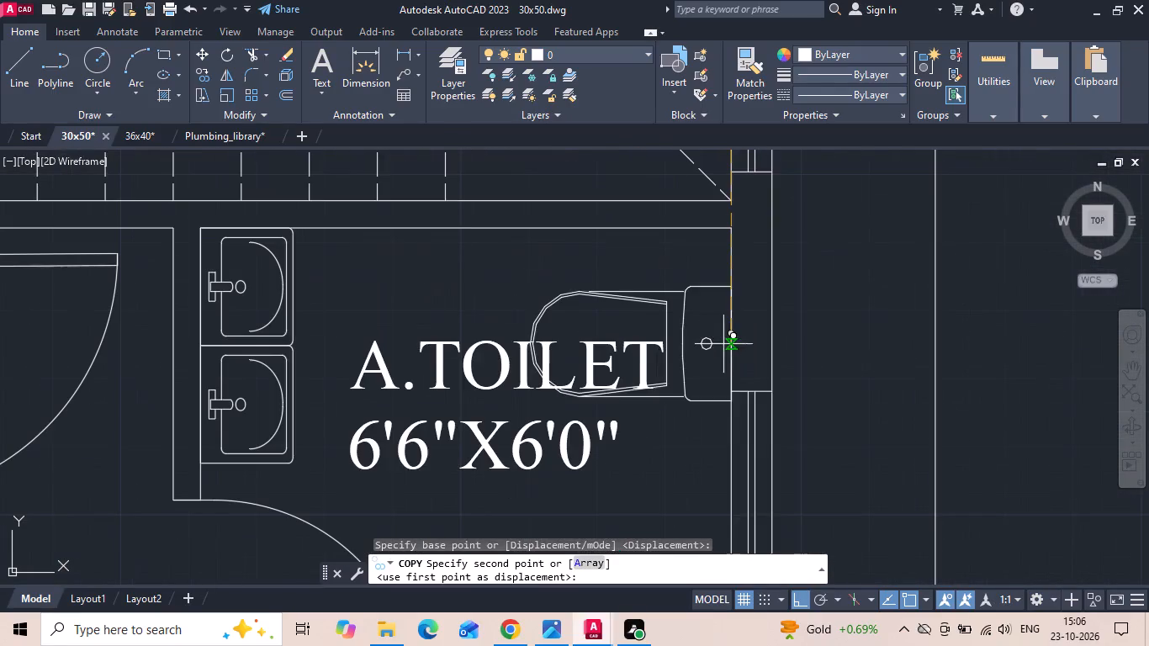
{"action": "left_click", "coordinate": [728, 333]}
{"action": "scroll", "coordinate": [728, 333], "scroll_direction": "down", "scroll_amount": 2}
{"action": "key", "text": "Escape"}
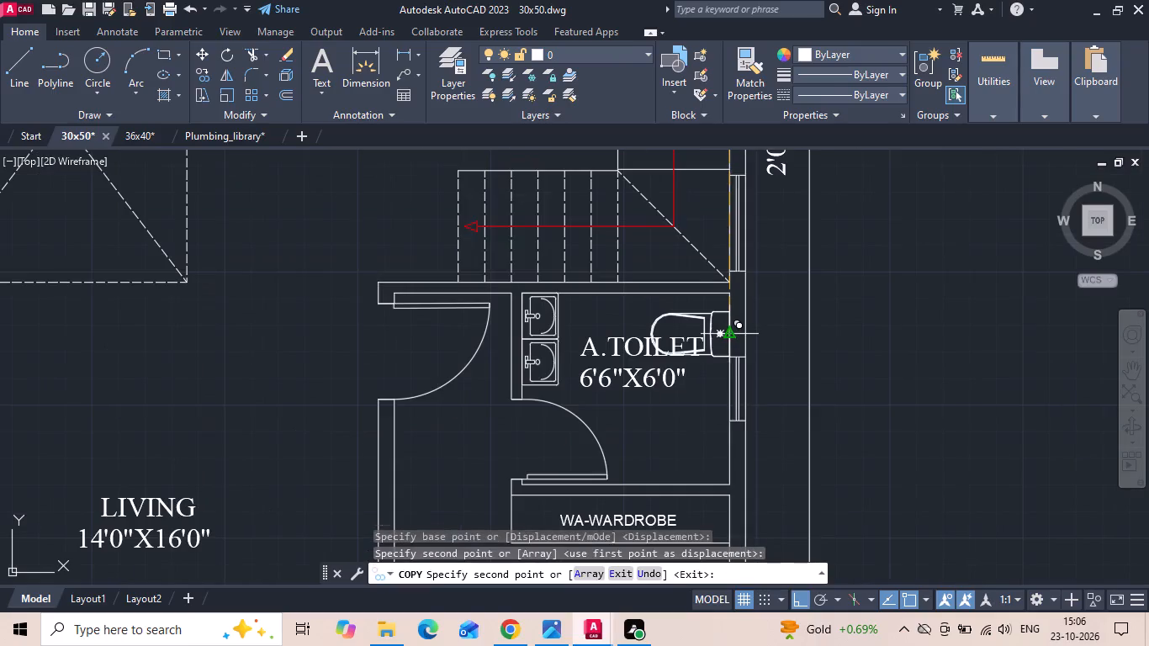
Look through the fixture blocks in the Plumbing_library drawing for a shower tray suited to the toilets.
{"action": "scroll", "coordinate": [728, 333], "scroll_direction": "down", "scroll_amount": 2}
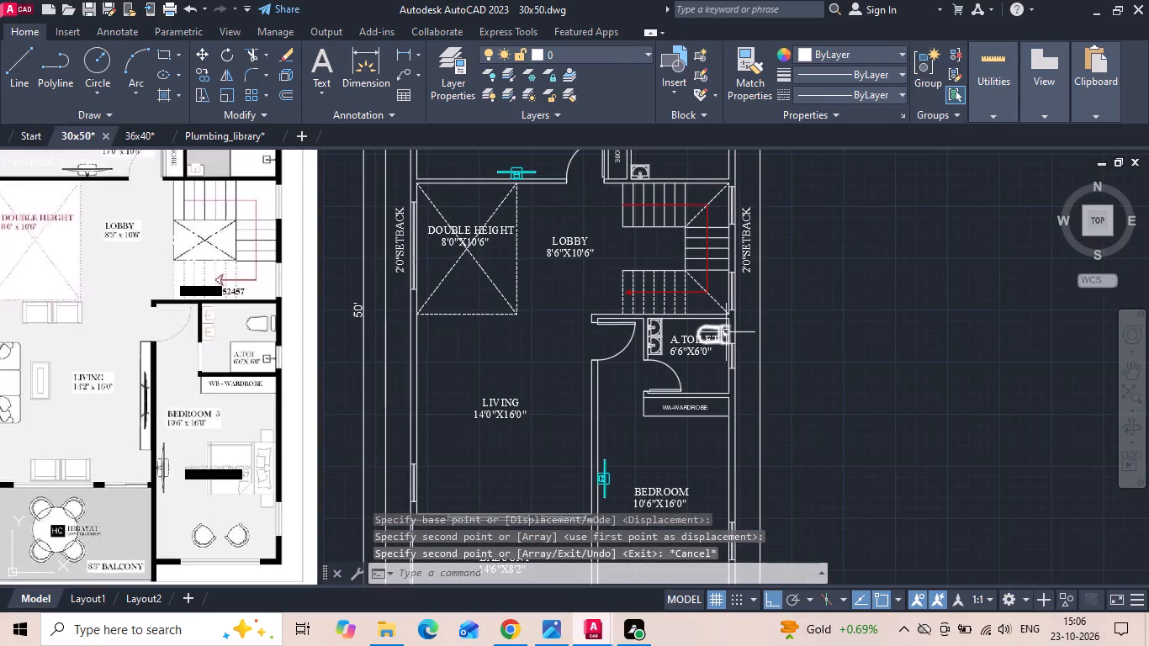
{"action": "left_click", "coordinate": [201, 141]}
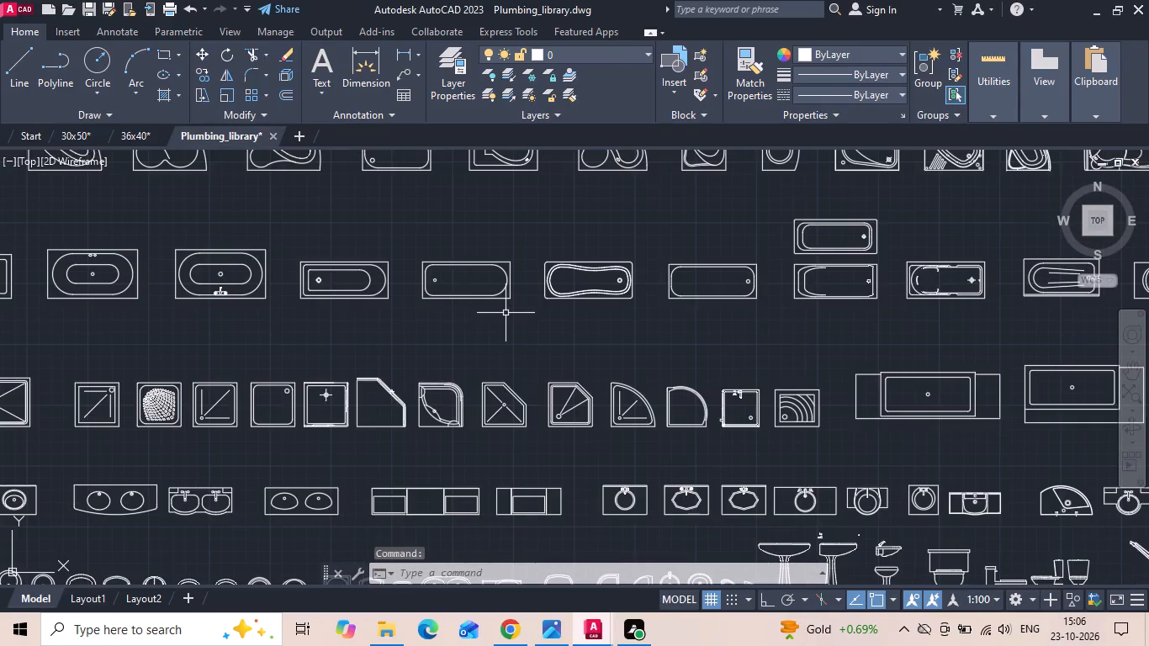
{"action": "middle_click_drag", "start_coordinate": [154, 333], "coordinate": [434, 310]}
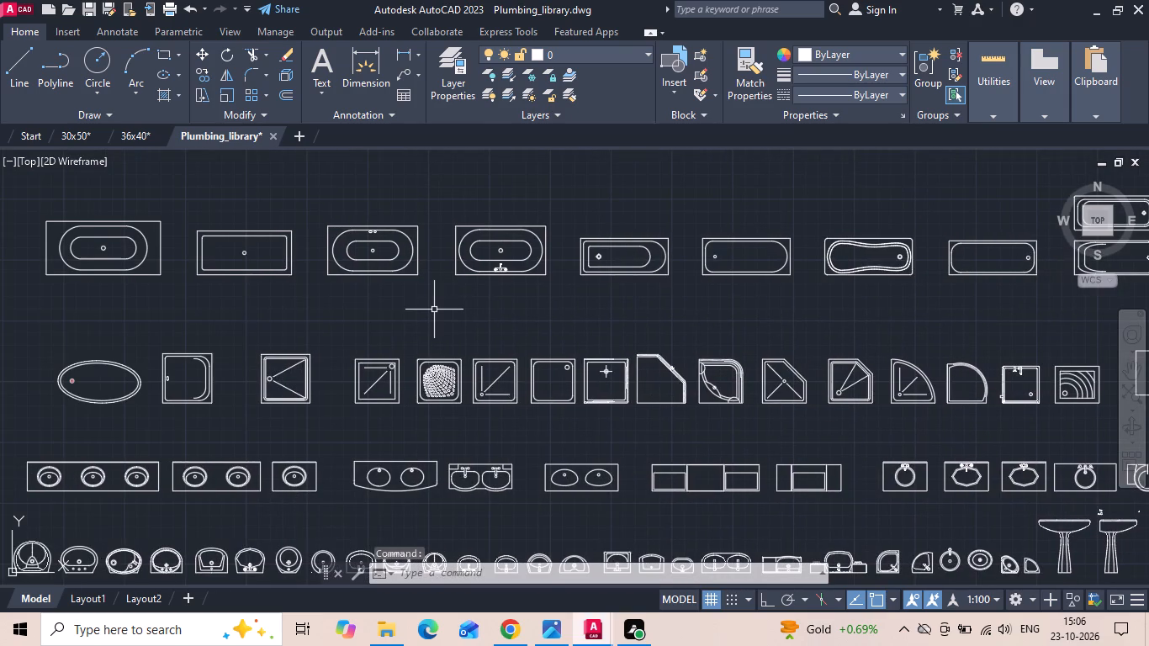
{"action": "scroll", "coordinate": [386, 352], "scroll_direction": "down", "scroll_amount": 3}
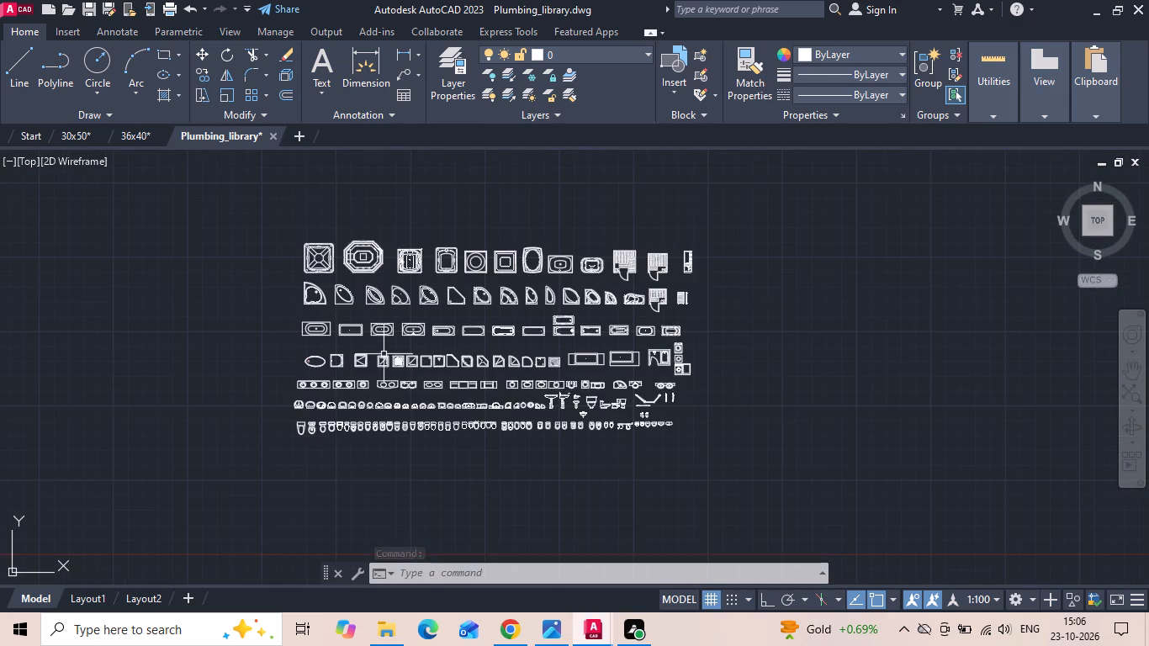
{"action": "scroll", "coordinate": [377, 292], "scroll_direction": "up", "scroll_amount": 2}
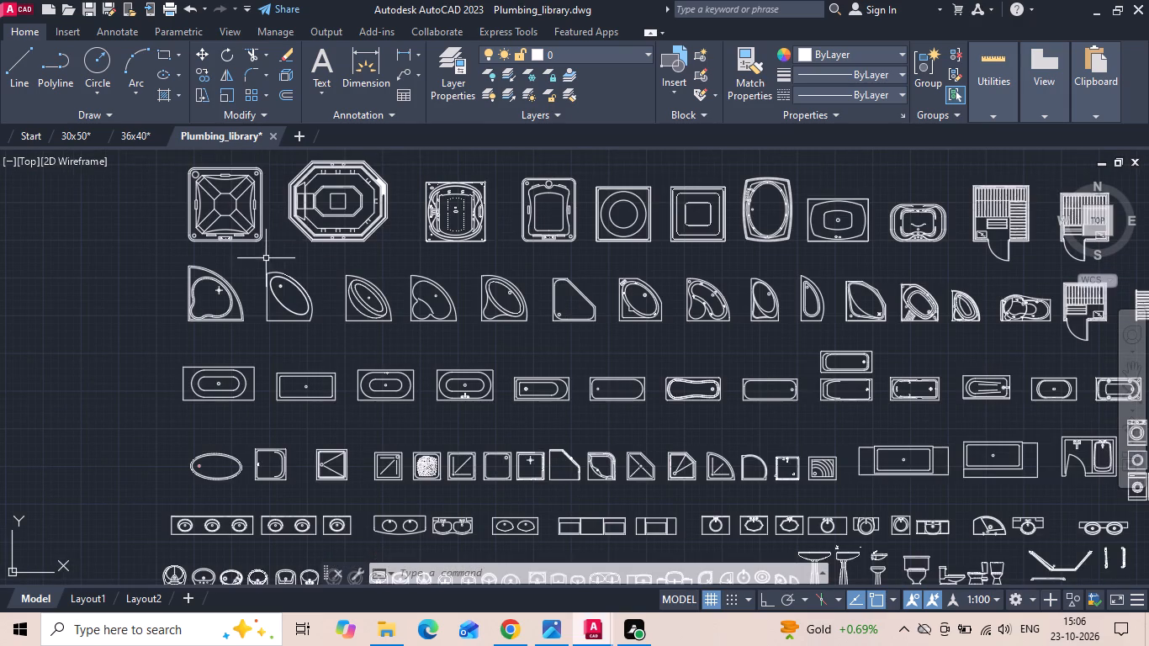
{"action": "scroll", "coordinate": [261, 266], "scroll_direction": "down", "scroll_amount": 1}
{"action": "scroll", "coordinate": [766, 254], "scroll_direction": "up", "scroll_amount": 2}
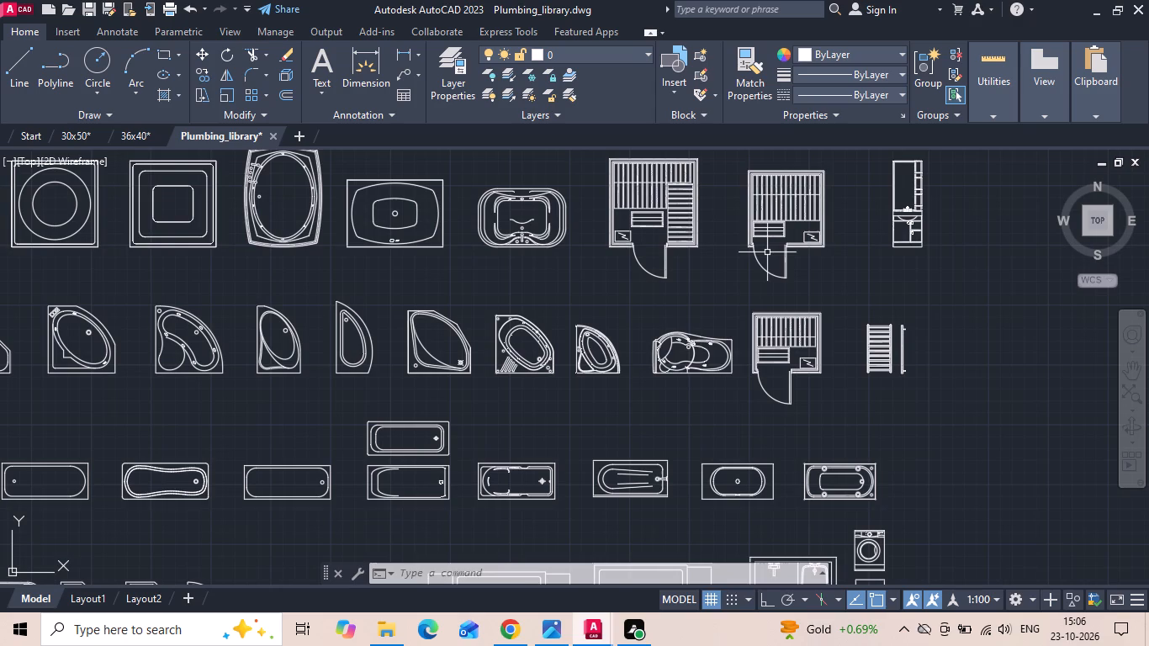
{"action": "middle_click_drag", "start_coordinate": [679, 406], "coordinate": [696, 288]}
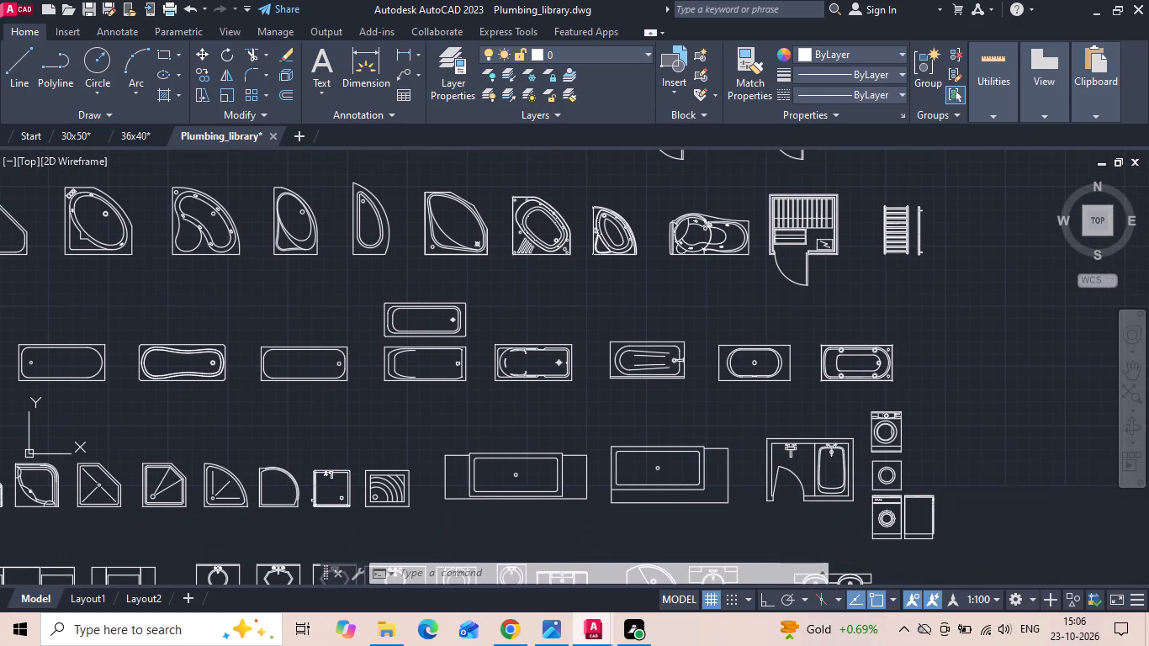
{"action": "scroll", "coordinate": [784, 516], "scroll_direction": "up", "scroll_amount": 3}
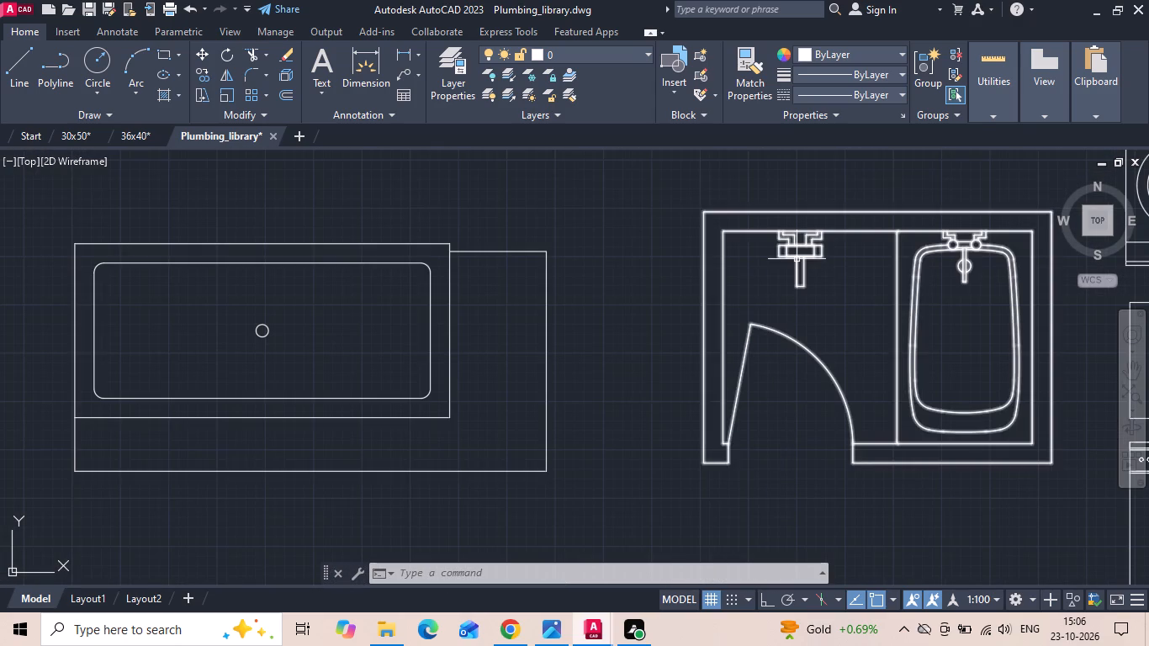
{"action": "scroll", "coordinate": [761, 277], "scroll_direction": "down", "scroll_amount": 2}
{"action": "scroll", "coordinate": [922, 251], "scroll_direction": "down", "scroll_amount": 1}
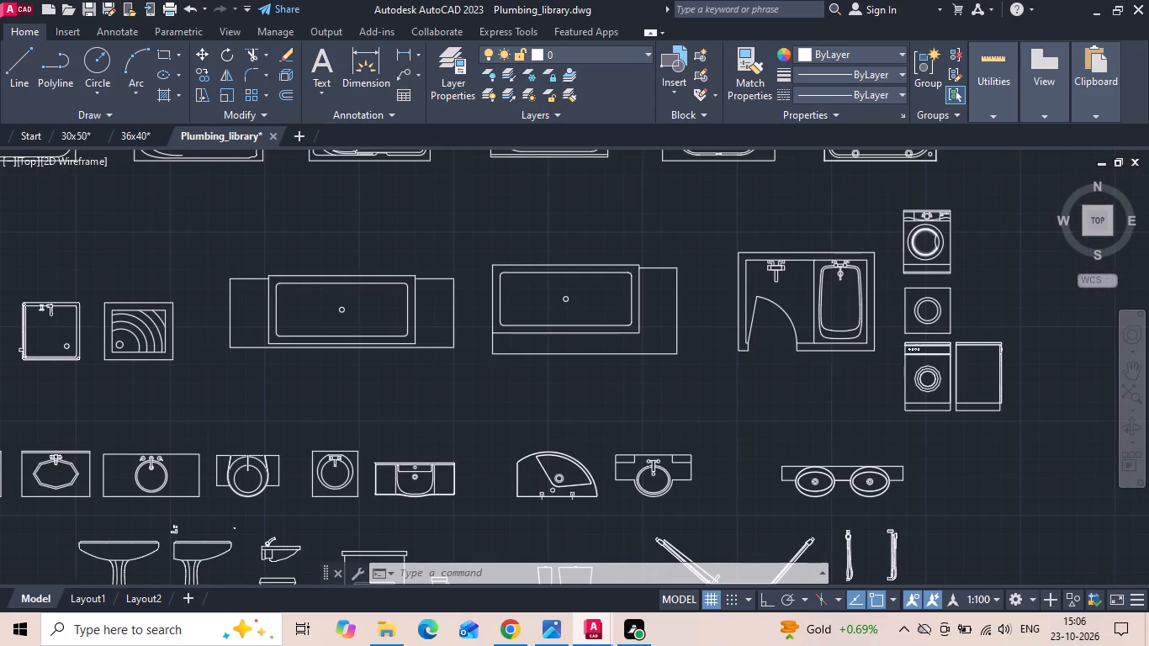
{"action": "scroll", "coordinate": [951, 225], "scroll_direction": "up", "scroll_amount": 2}
{"action": "scroll", "coordinate": [947, 220], "scroll_direction": "down", "scroll_amount": 2}
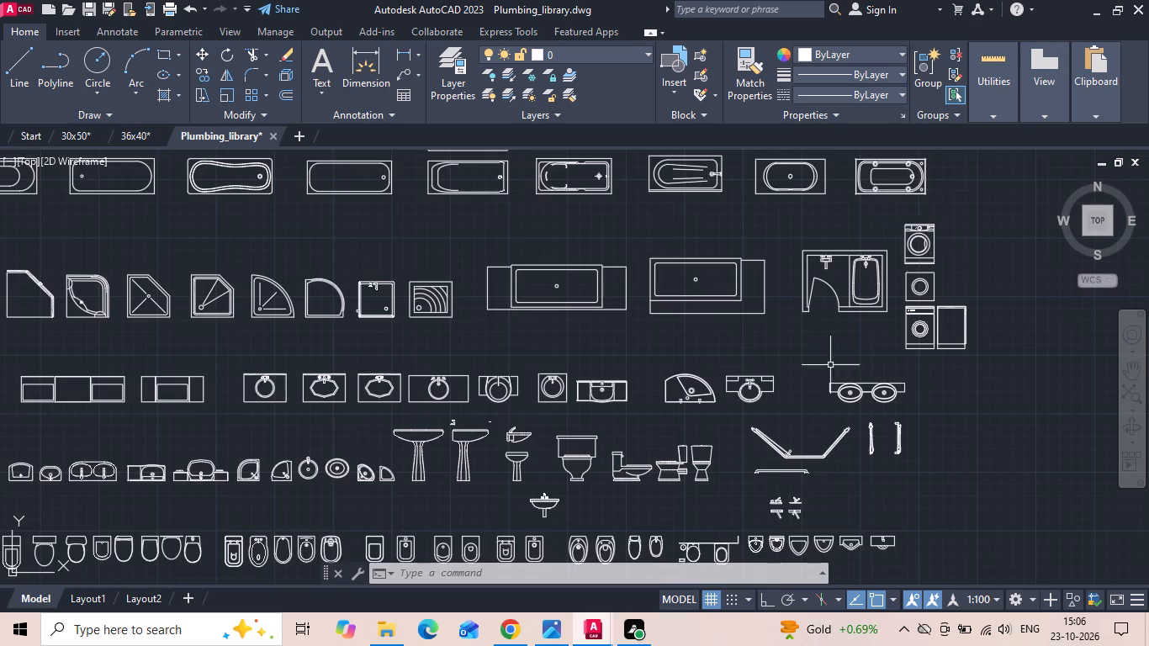
{"action": "scroll", "coordinate": [771, 389], "scroll_direction": "up", "scroll_amount": 1}
{"action": "middle_click_drag", "start_coordinate": [374, 336], "coordinate": [551, 338]}
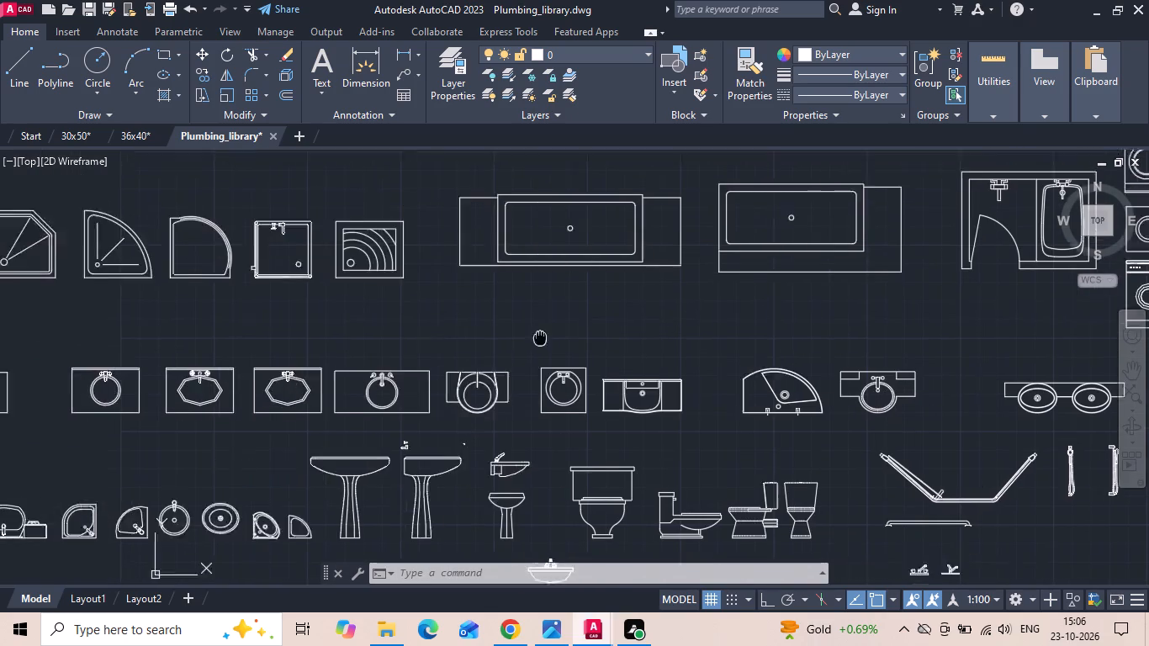
{"action": "middle_click_drag", "start_coordinate": [551, 338], "coordinate": [697, 341]}
{"action": "scroll", "coordinate": [697, 342], "scroll_direction": "down", "scroll_amount": 1}
{"action": "middle_click_drag", "start_coordinate": [59, 340], "coordinate": [77, 341]}
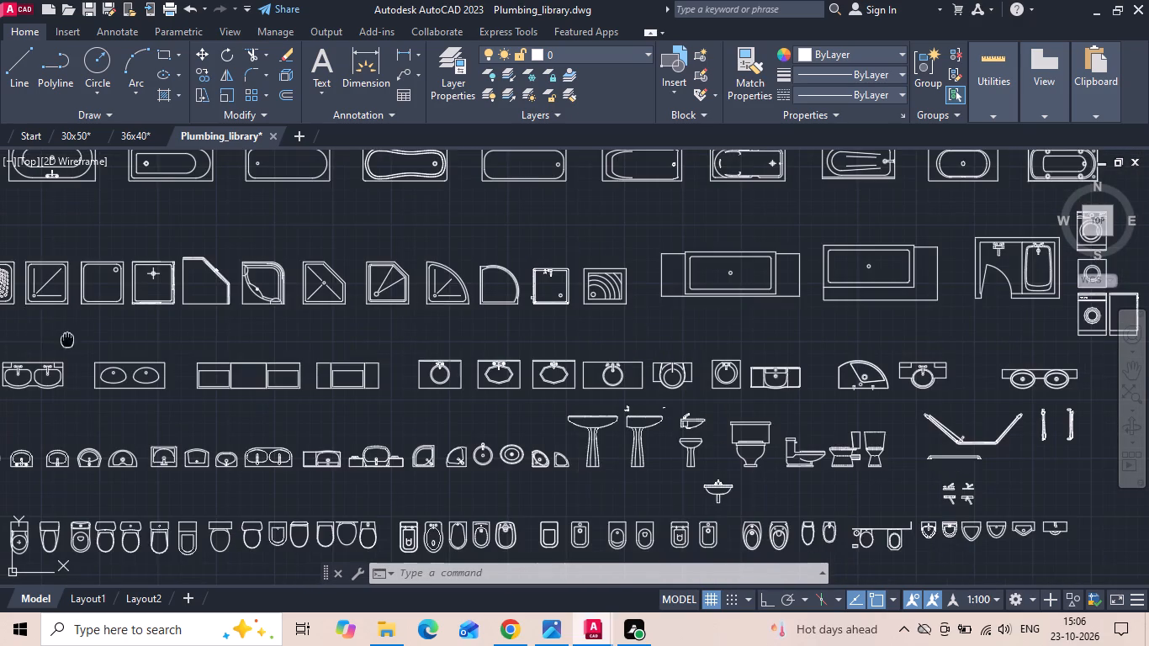
{"action": "middle_click_drag", "start_coordinate": [77, 341], "coordinate": [488, 362]}
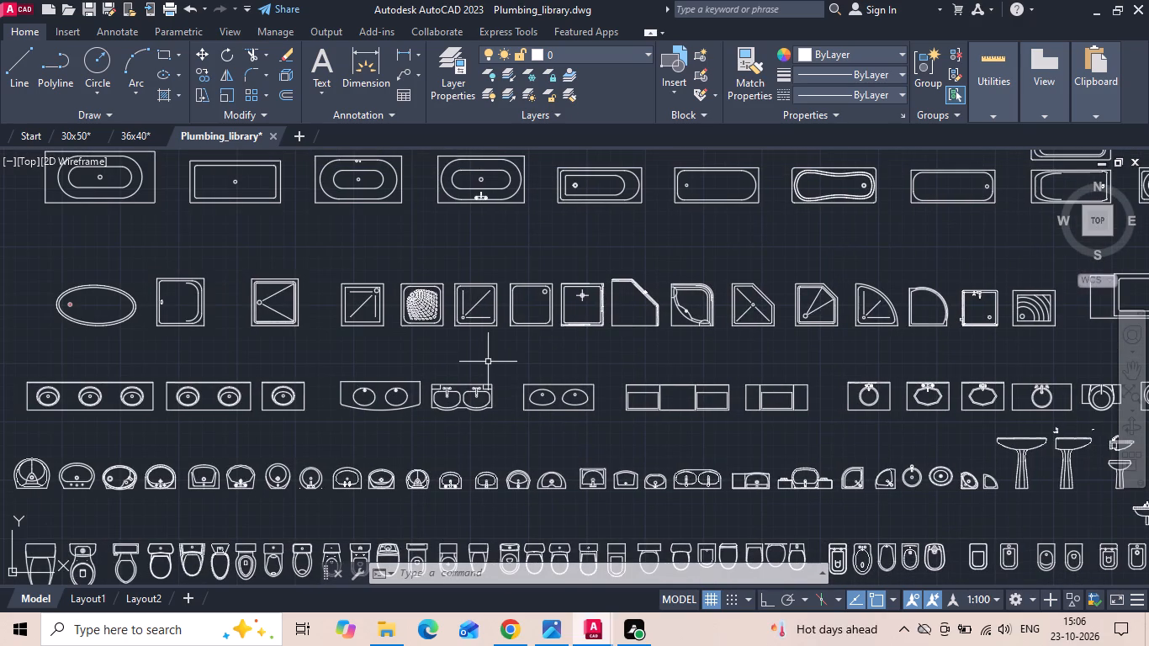
{"action": "scroll", "coordinate": [496, 284], "scroll_direction": "up", "scroll_amount": 2}
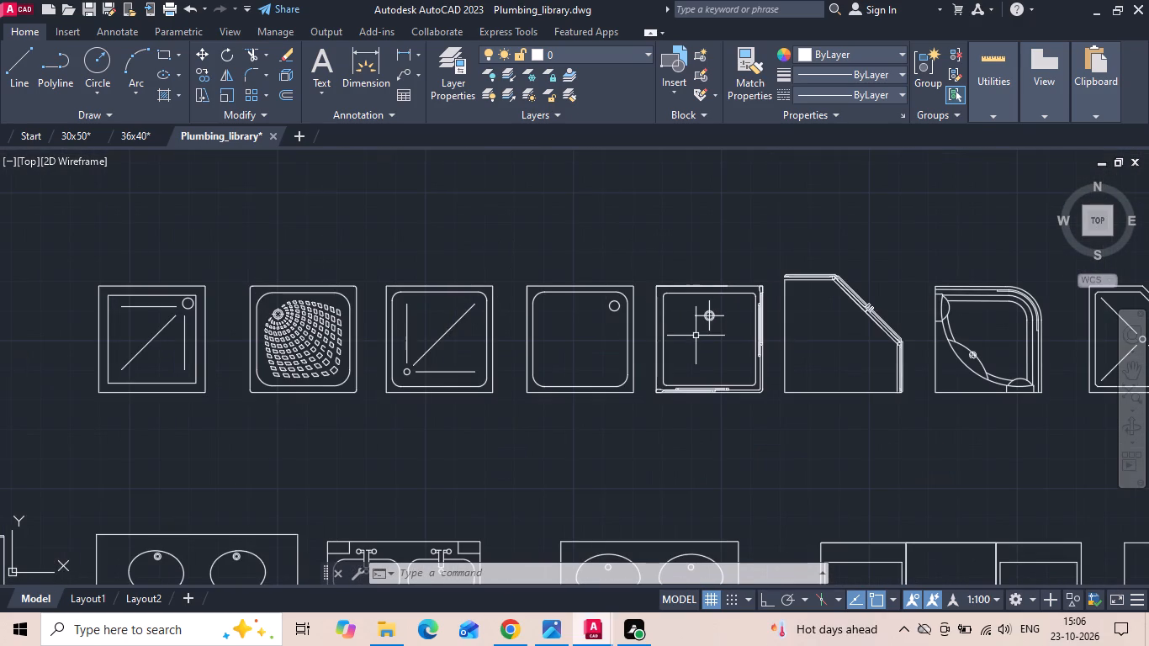
Copy the plain square shower tray with a round corner drain from Plumbing_library and paste it east of the 30x50 floor plans.
{"action": "left_click", "coordinate": [566, 291]}
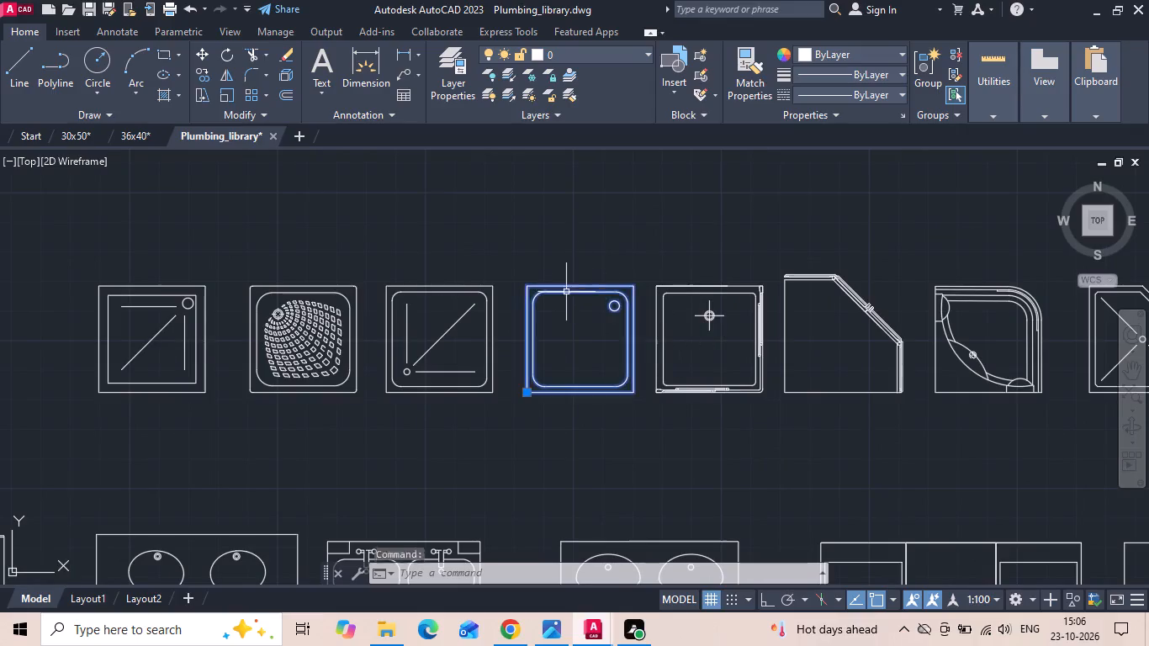
{"action": "scroll", "coordinate": [571, 287], "scroll_direction": "down", "scroll_amount": 2}
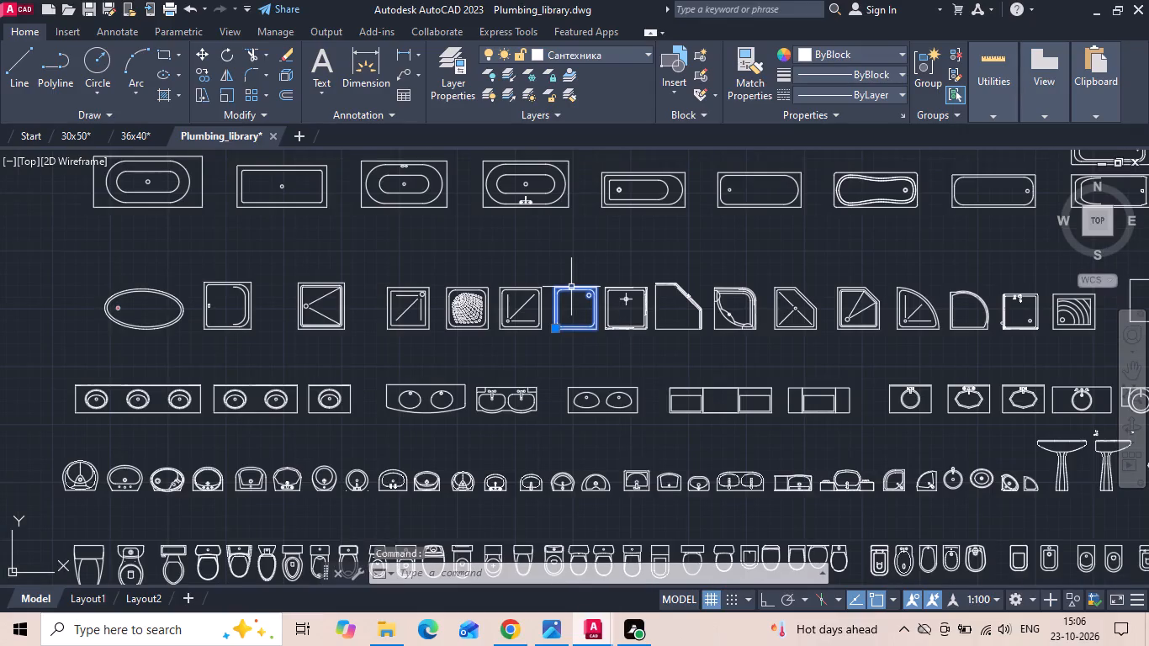
{"action": "key", "text": "ctrl+c"}
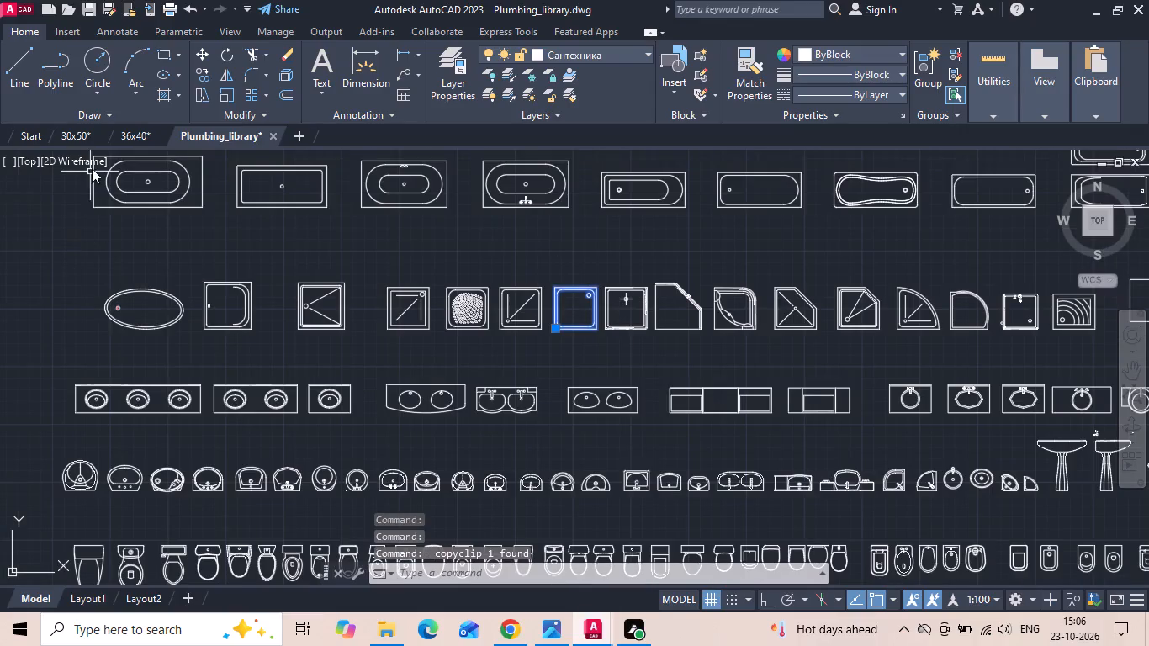
{"action": "left_click", "coordinate": [84, 136]}
{"action": "key", "text": "ctrl+v"}
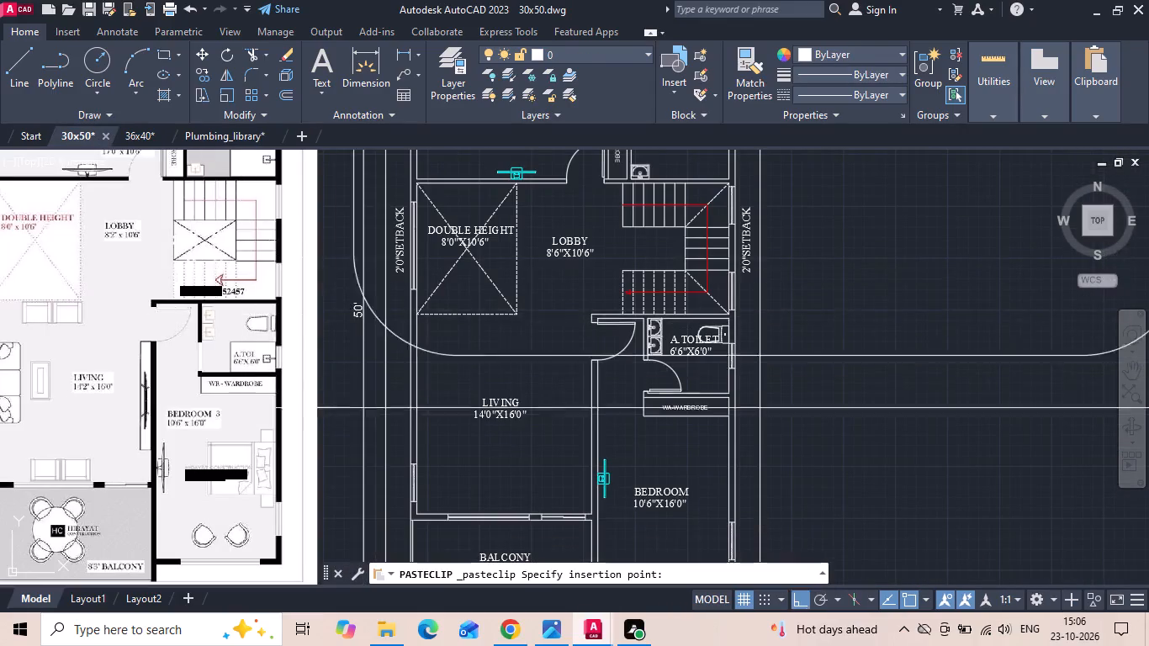
{"action": "scroll", "coordinate": [304, 418], "scroll_direction": "down", "scroll_amount": 2}
{"action": "left_click", "coordinate": [599, 442]}
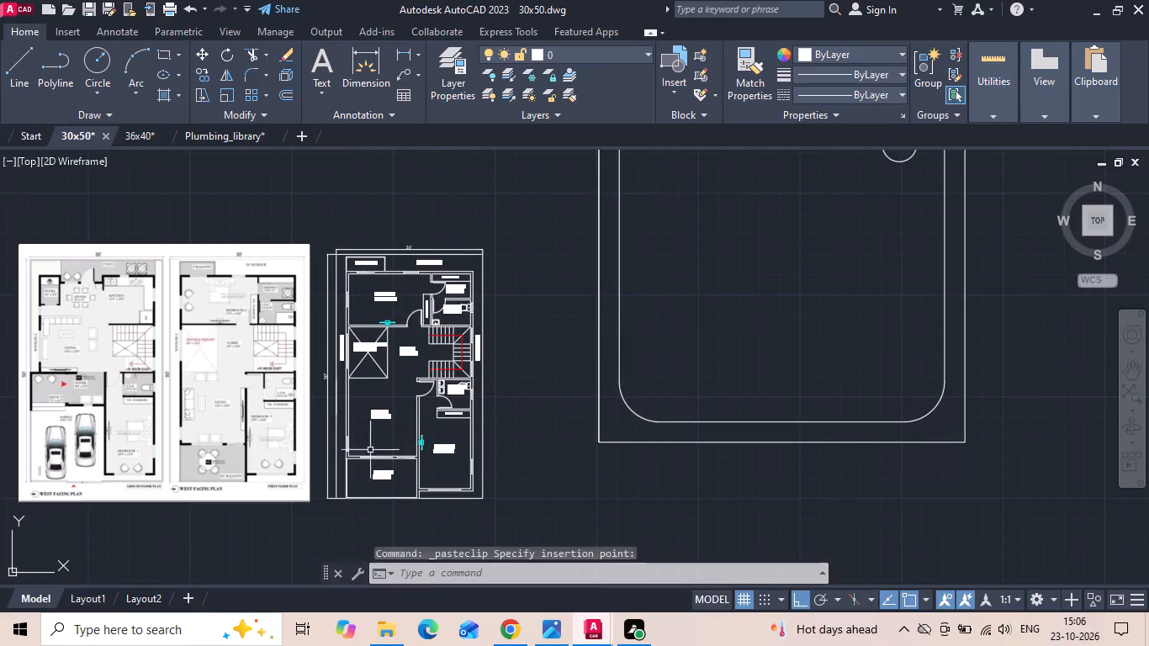
Mirror the pasted shower tray about a horizontal line, erasing the source, so its drain sits in the southeast corner.
{"action": "scroll", "coordinate": [275, 400], "scroll_direction": "up", "scroll_amount": 3}
{"action": "scroll", "coordinate": [260, 397], "scroll_direction": "down", "scroll_amount": 2}
{"action": "scroll", "coordinate": [331, 416], "scroll_direction": "down", "scroll_amount": 1}
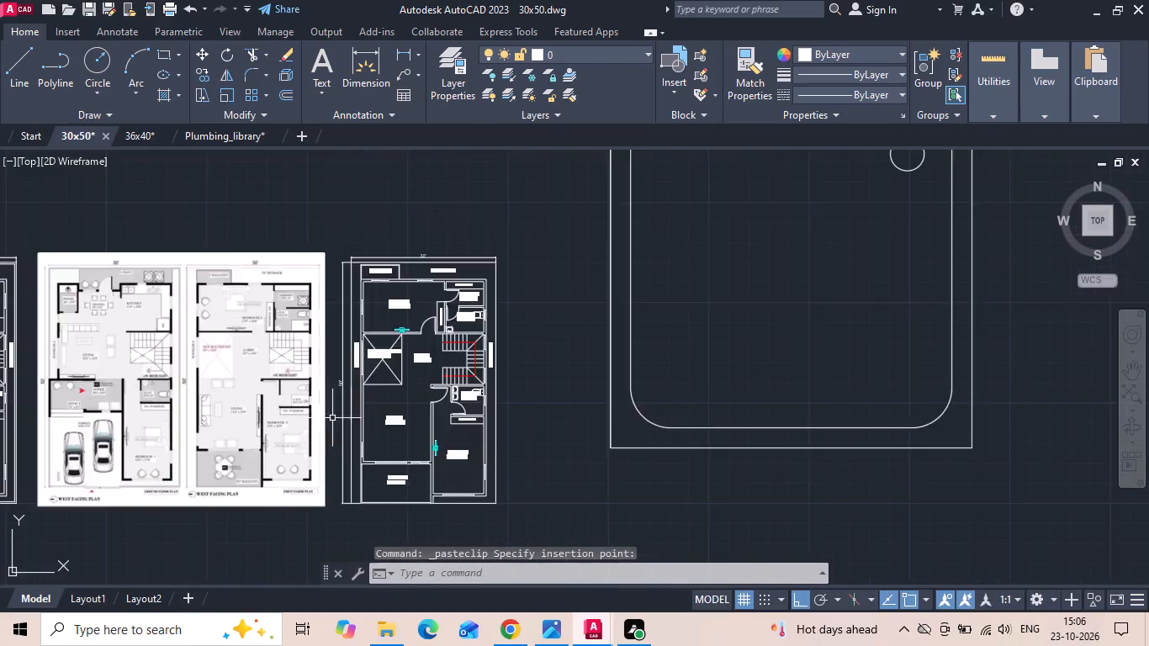
{"action": "scroll", "coordinate": [332, 418], "scroll_direction": "down", "scroll_amount": 1}
{"action": "left_click_drag", "start_coordinate": [547, 442], "coordinate": [532, 404]}
{"action": "left_click", "coordinate": [526, 381]}
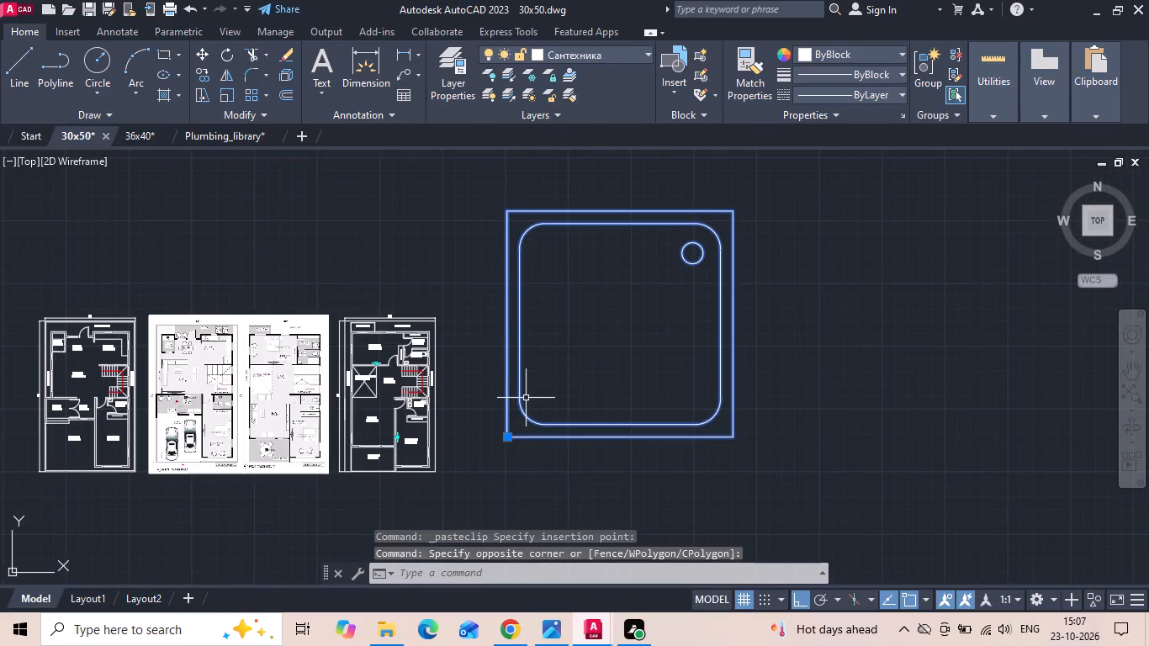
{"action": "type", "text": "MI"}
{"action": "key", "text": "space"}
{"action": "left_click", "coordinate": [659, 340]}
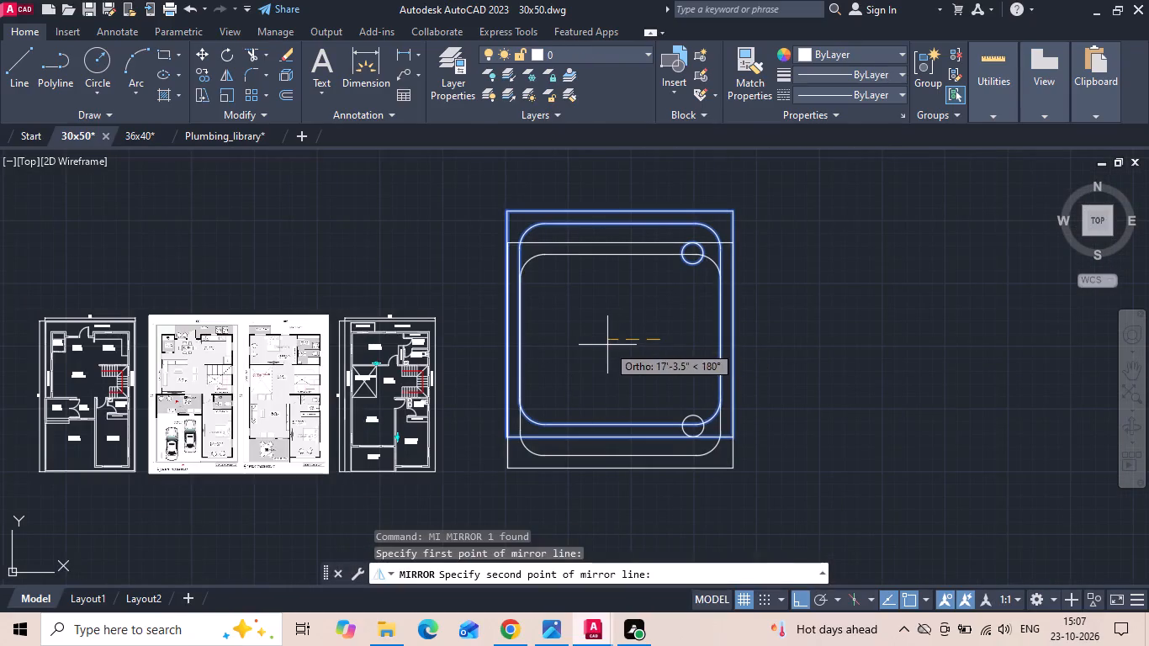
{"action": "left_click", "coordinate": [606, 345]}
{"action": "key", "text": "y"}
{"action": "key", "text": "space"}
Scale the mirrored shower tray down freehand from its northwest corner to suit the floor plans' toilets.
{"action": "left_click_drag", "start_coordinate": [611, 244], "coordinate": [611, 253]}
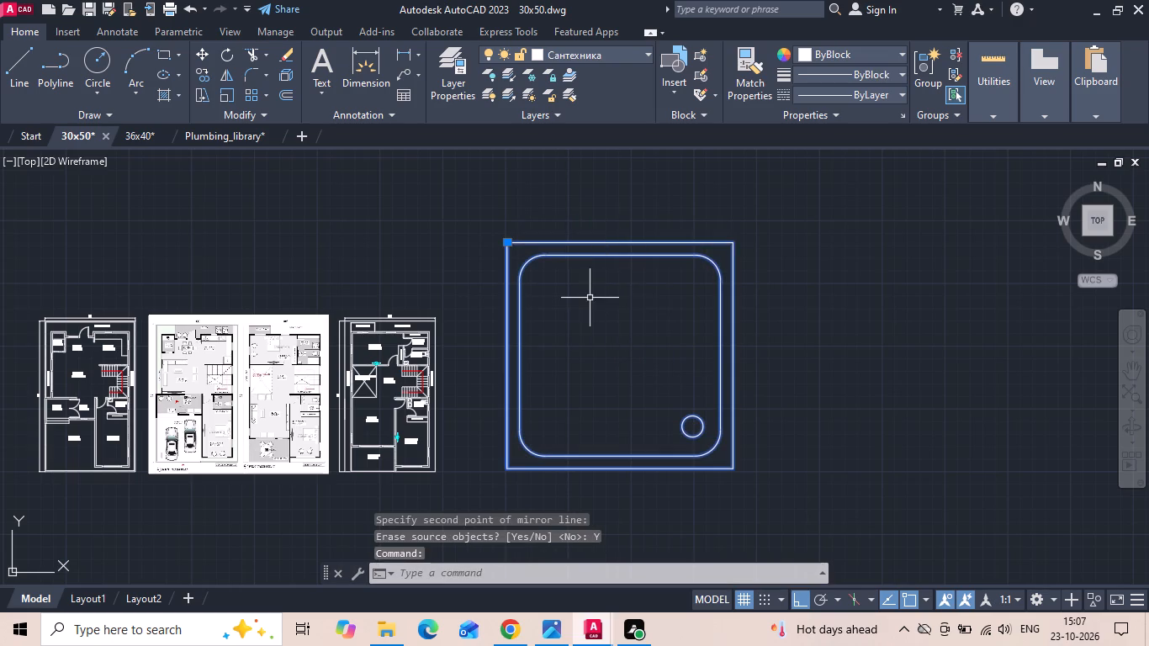
{"action": "right_click", "coordinate": [588, 299]}
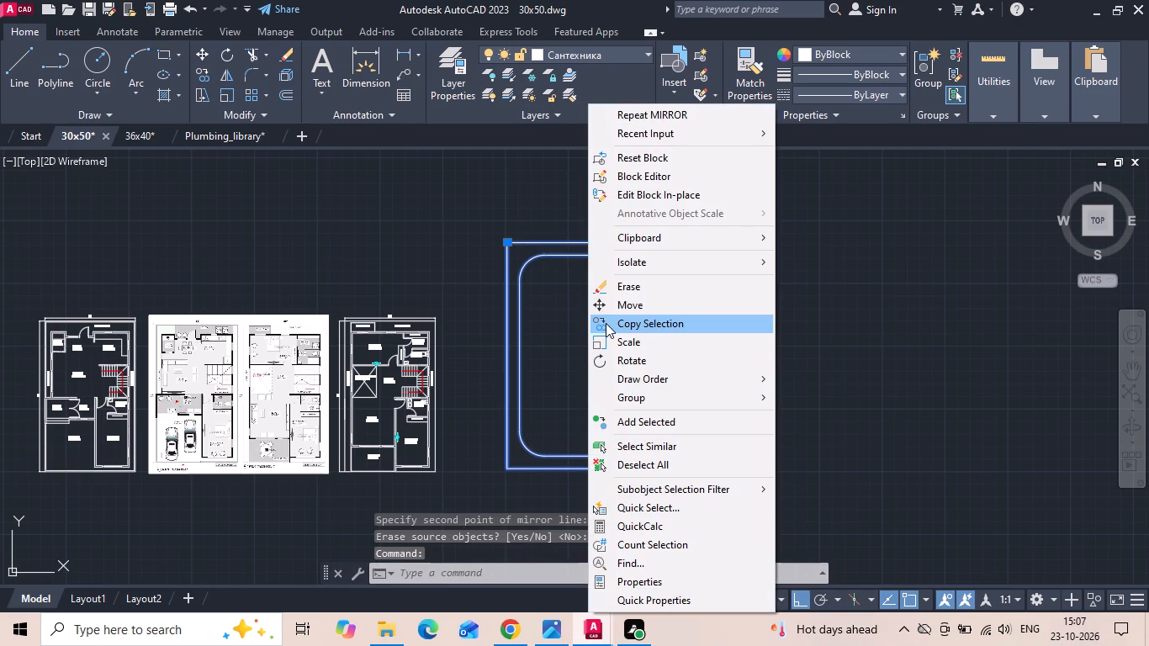
{"action": "left_click", "coordinate": [611, 338]}
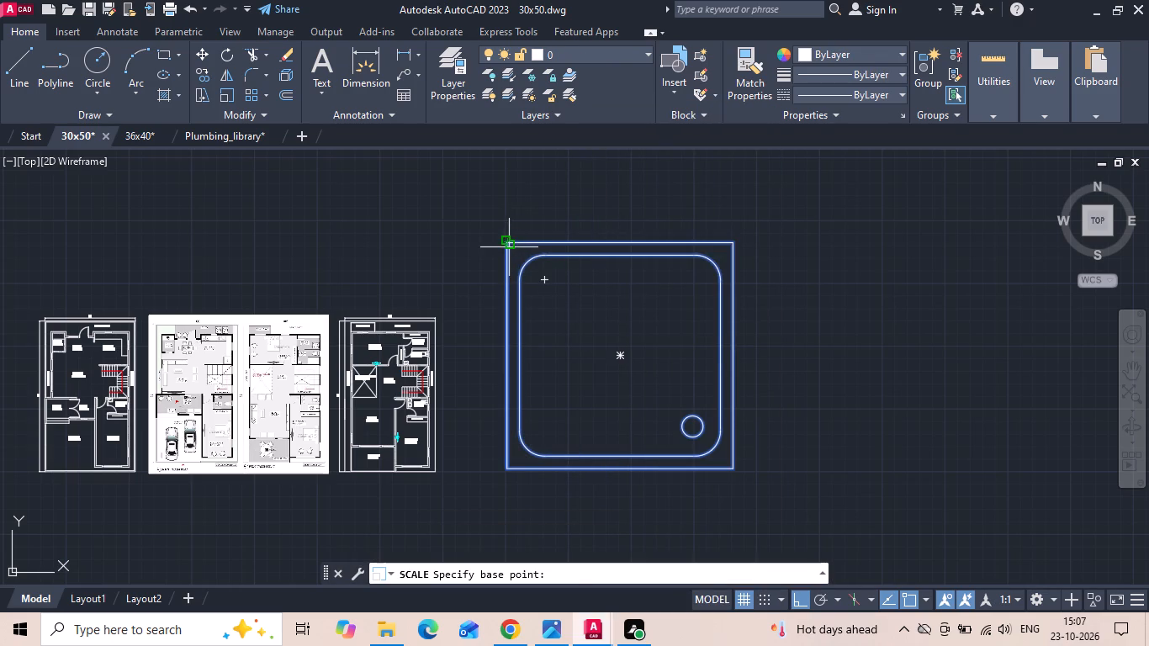
{"action": "left_click", "coordinate": [509, 242]}
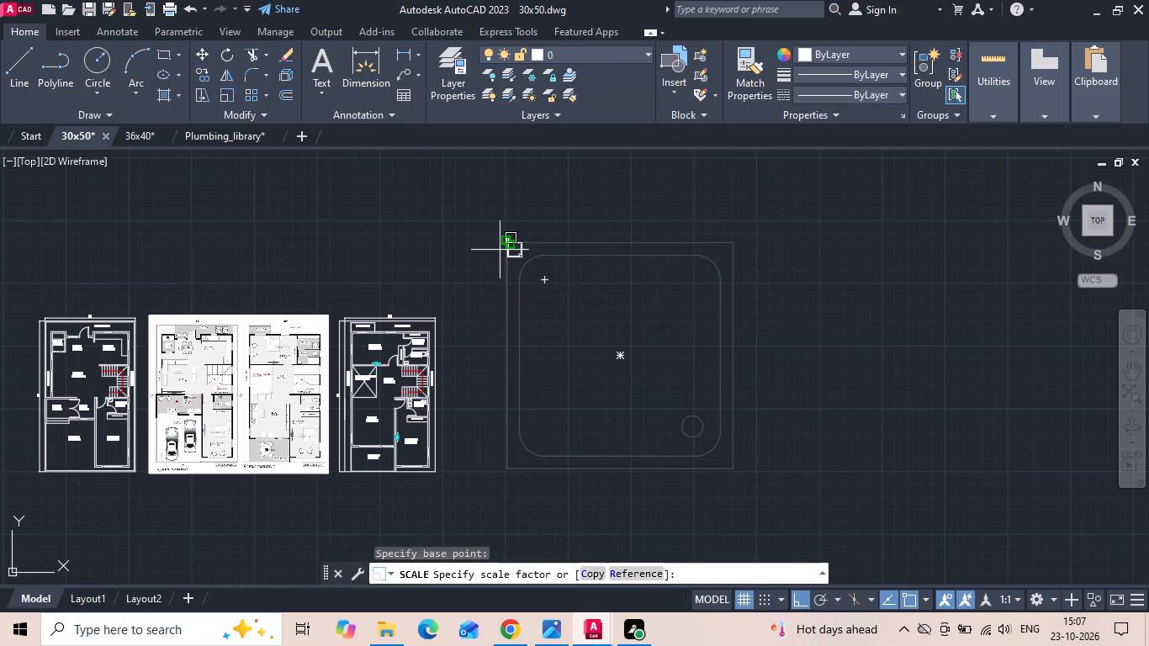
{"action": "left_click", "coordinate": [500, 250]}
{"action": "scroll", "coordinate": [500, 250], "scroll_direction": "up", "scroll_amount": 2}
{"action": "left_click", "coordinate": [501, 237]}
Move the shower tray by its southeast corner into the inner southeast corner of the 6'6"X6'0" A.TOILET.
{"action": "left_click_drag", "start_coordinate": [540, 211], "coordinate": [499, 275]}
{"action": "left_click", "coordinate": [492, 288]}
{"action": "right_click", "coordinate": [491, 288]}
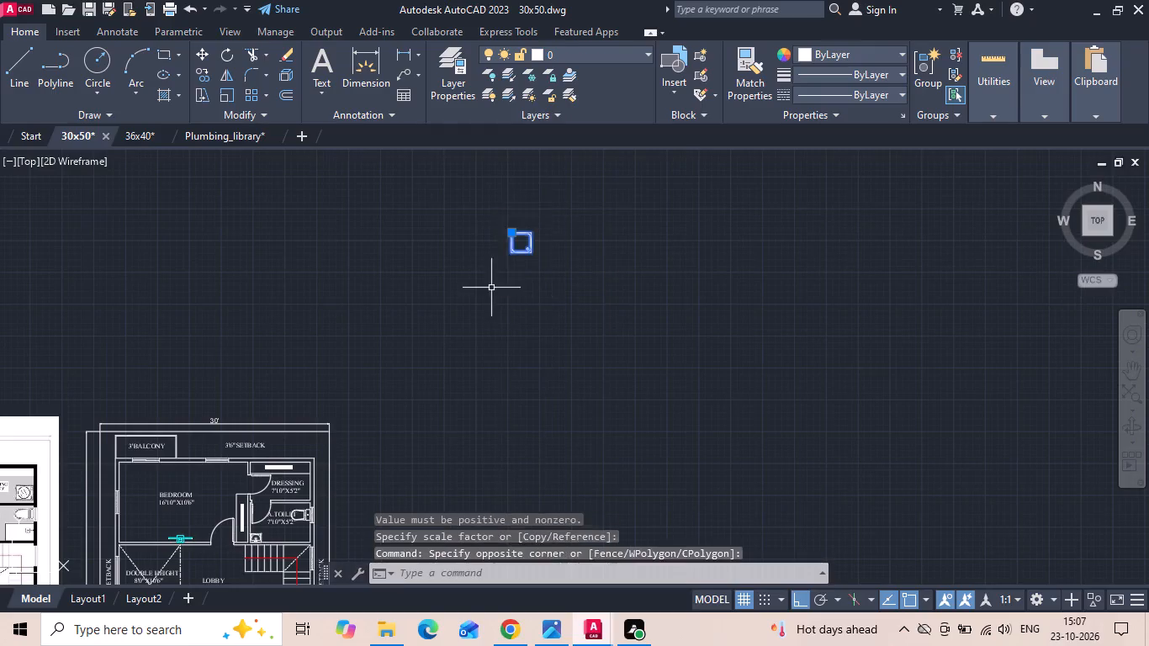
{"action": "left_click", "coordinate": [516, 311]}
{"action": "scroll", "coordinate": [525, 240], "scroll_direction": "up", "scroll_amount": 6}
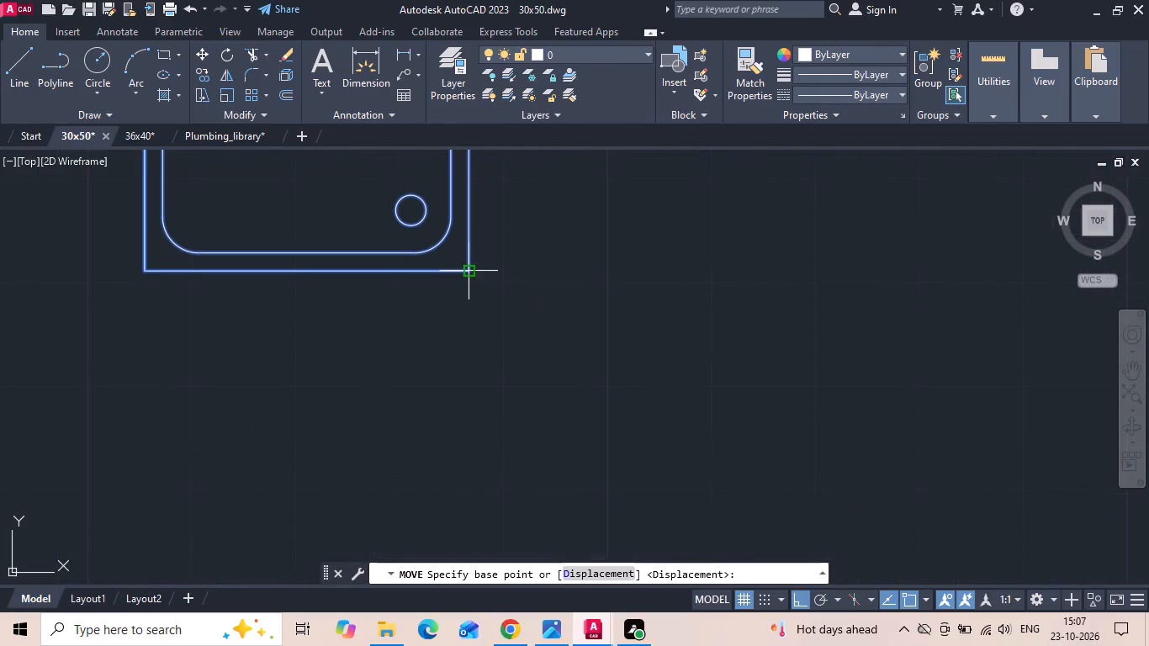
{"action": "left_click", "coordinate": [469, 272]}
{"action": "scroll", "coordinate": [522, 231], "scroll_direction": "down", "scroll_amount": 7}
{"action": "scroll", "coordinate": [359, 497], "scroll_direction": "up", "scroll_amount": 3}
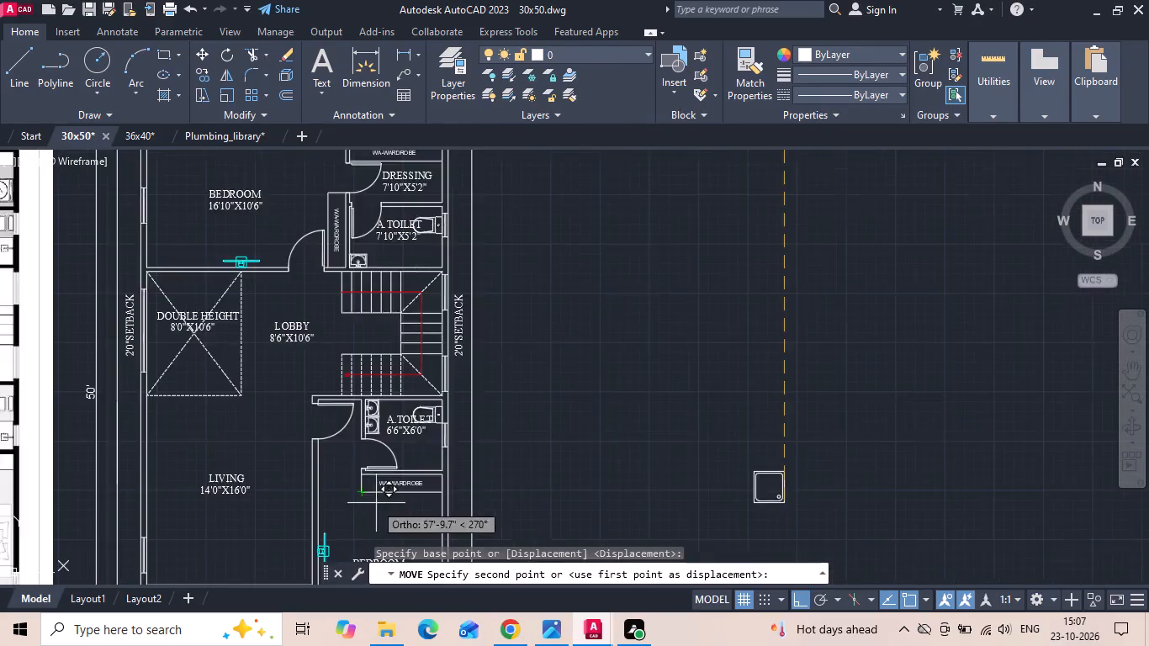
{"action": "middle_click_drag", "start_coordinate": [379, 496], "coordinate": [425, 442]}
{"action": "scroll", "coordinate": [515, 367], "scroll_direction": "up", "scroll_amount": 2}
{"action": "scroll", "coordinate": [537, 358], "scroll_direction": "down", "scroll_amount": 5}
{"action": "scroll", "coordinate": [529, 360], "scroll_direction": "up", "scroll_amount": 2}
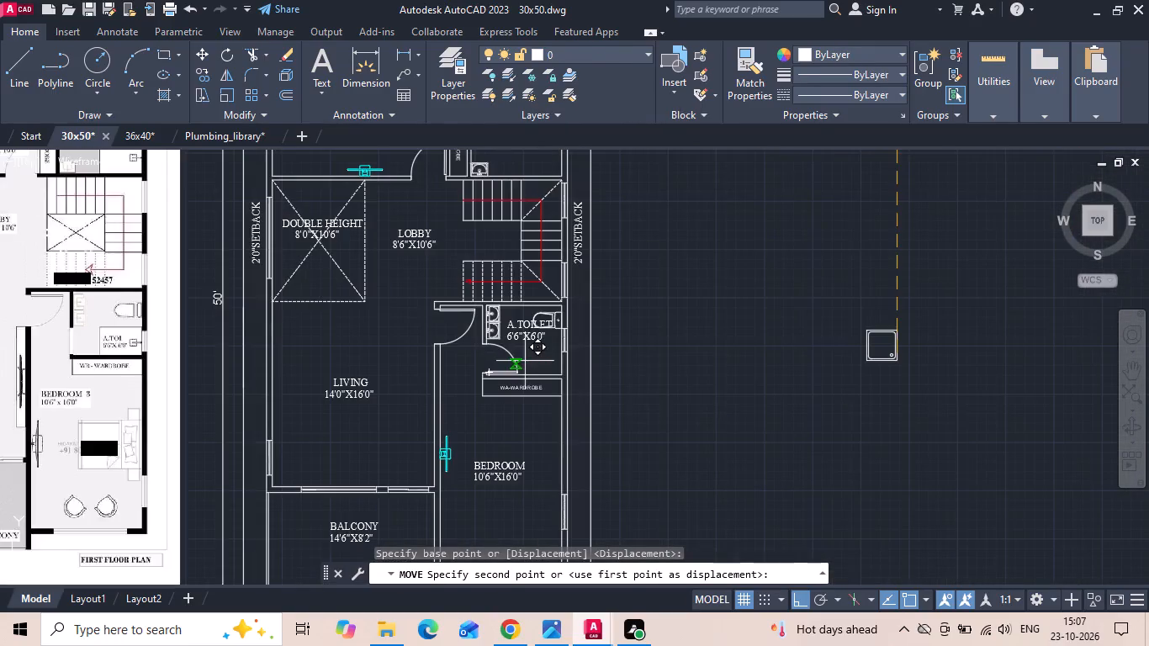
{"action": "scroll", "coordinate": [566, 365], "scroll_direction": "up", "scroll_amount": 2}
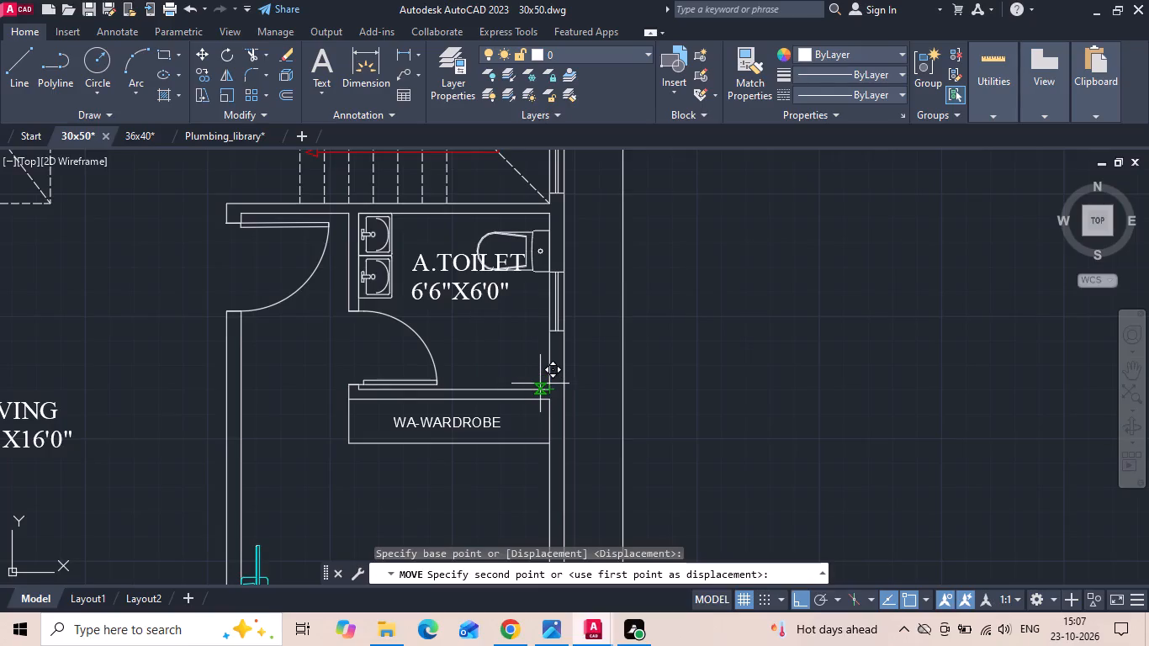
{"action": "left_click", "coordinate": [547, 388]}
Check the distance from the toilet's inner northeast corner to the shower tray's northeast corner using a temporary linear dimension.
{"action": "scroll", "coordinate": [588, 391], "scroll_direction": "down", "scroll_amount": 2}
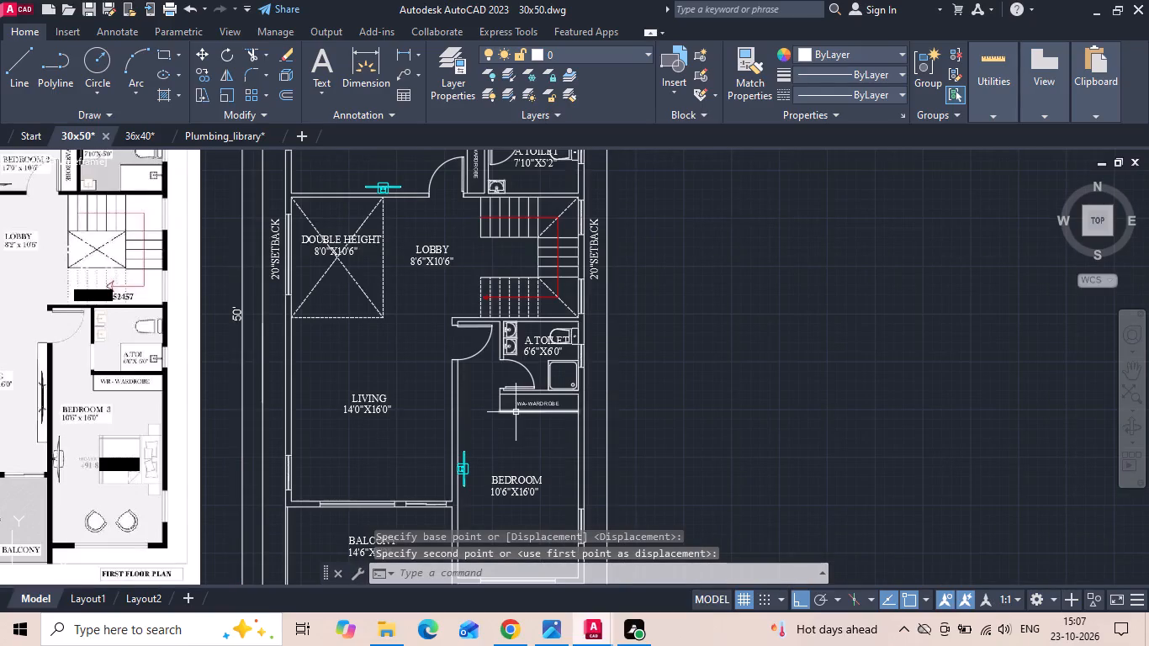
{"action": "scroll", "coordinate": [514, 409], "scroll_direction": "up", "scroll_amount": 1}
{"action": "left_click", "coordinate": [405, 51]}
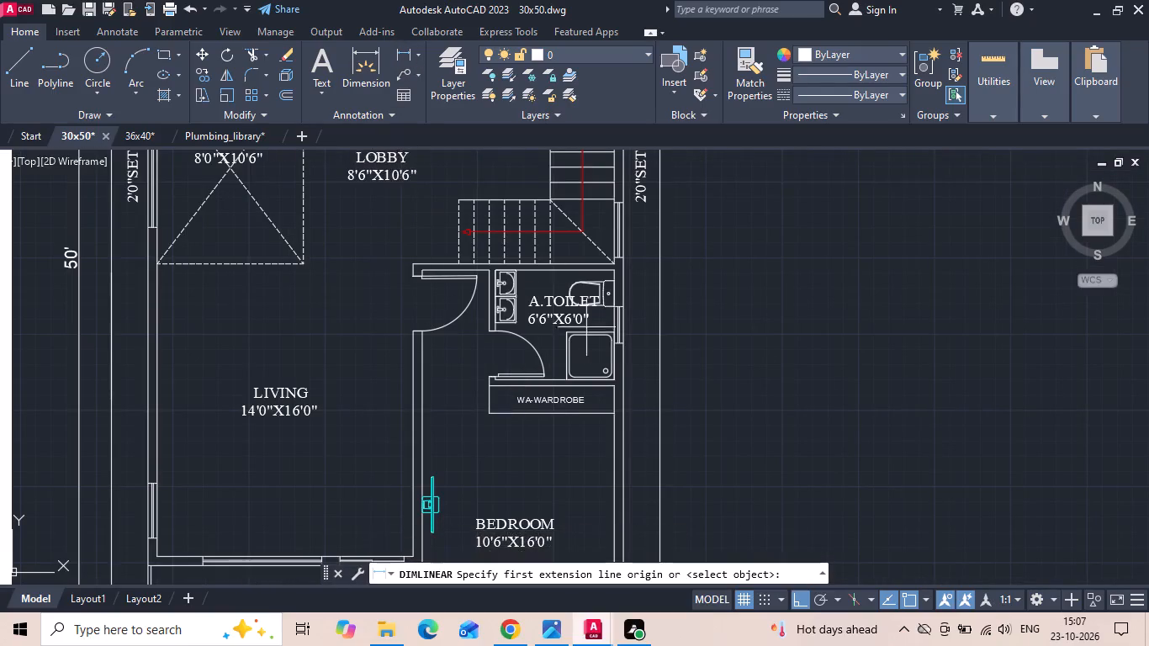
{"action": "scroll", "coordinate": [602, 317], "scroll_direction": "up", "scroll_amount": 2}
{"action": "left_click", "coordinate": [625, 207]}
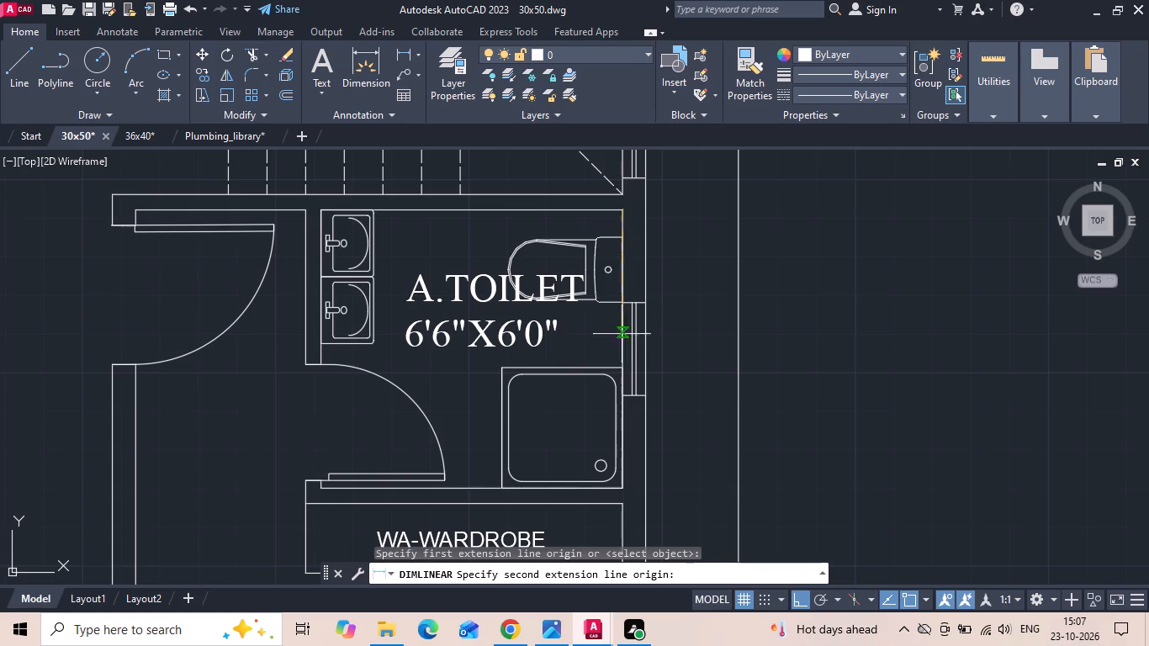
{"action": "left_click", "coordinate": [617, 370]}
{"action": "key", "text": "Escape"}
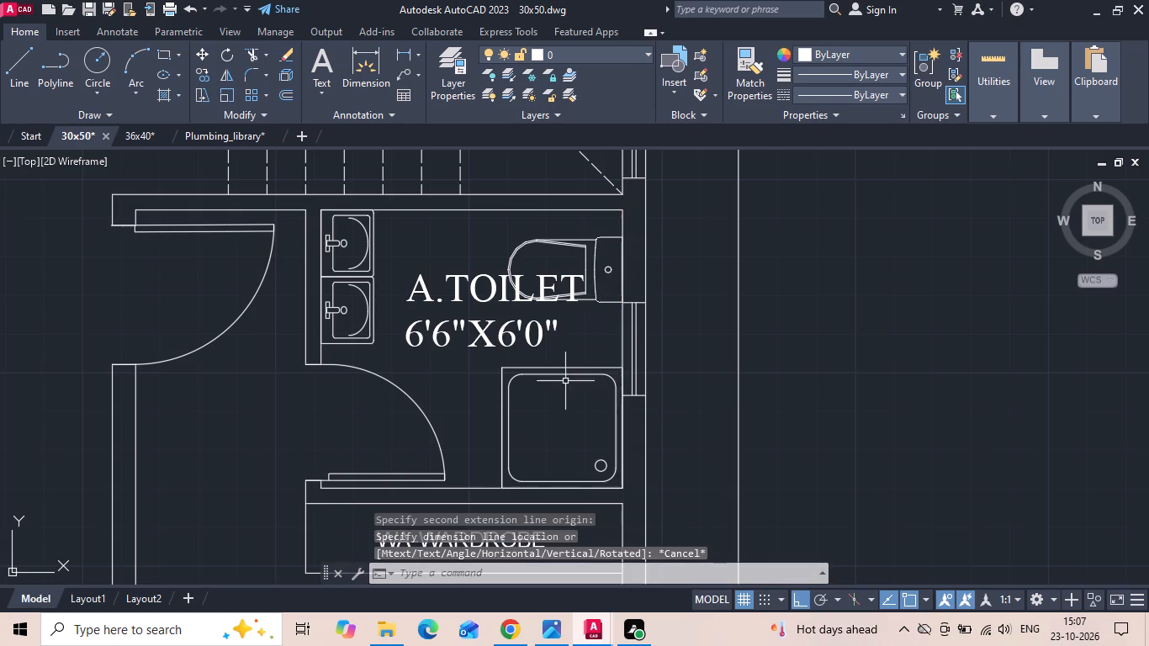
Scale the shower tray up slightly freehand about its southeast corner in the 6'6"X6'0" A.TOILET.
{"action": "left_click", "coordinate": [562, 373]}
{"action": "right_click", "coordinate": [562, 372]}
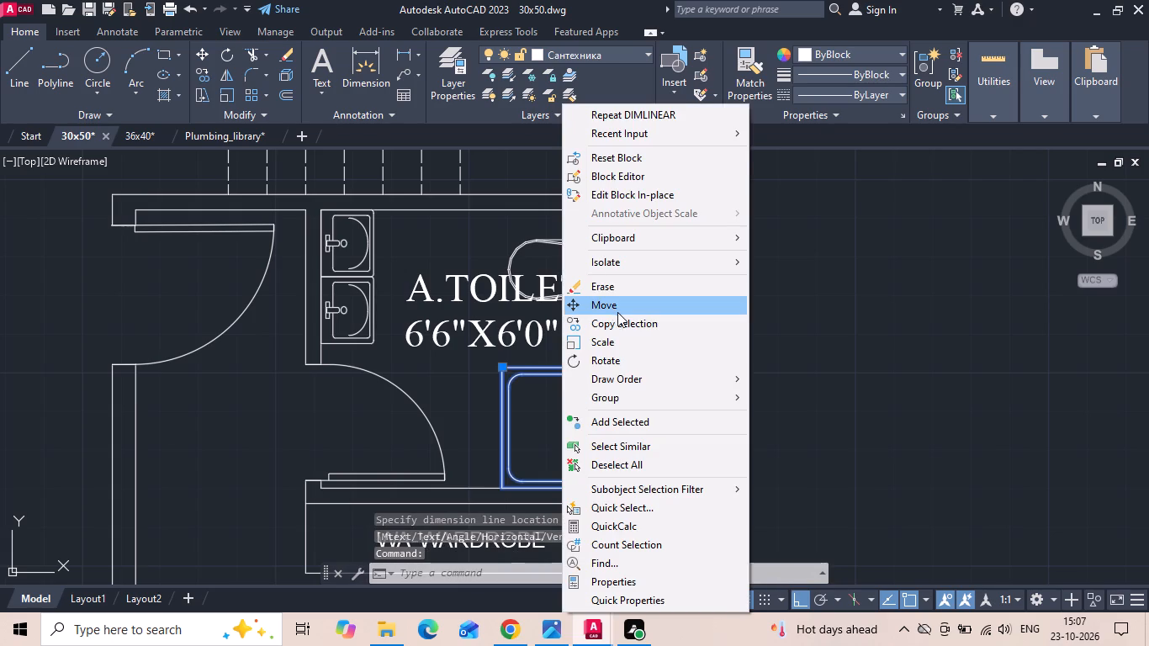
{"action": "left_click", "coordinate": [617, 342]}
{"action": "middle_click_drag", "start_coordinate": [615, 434], "coordinate": [606, 393]}
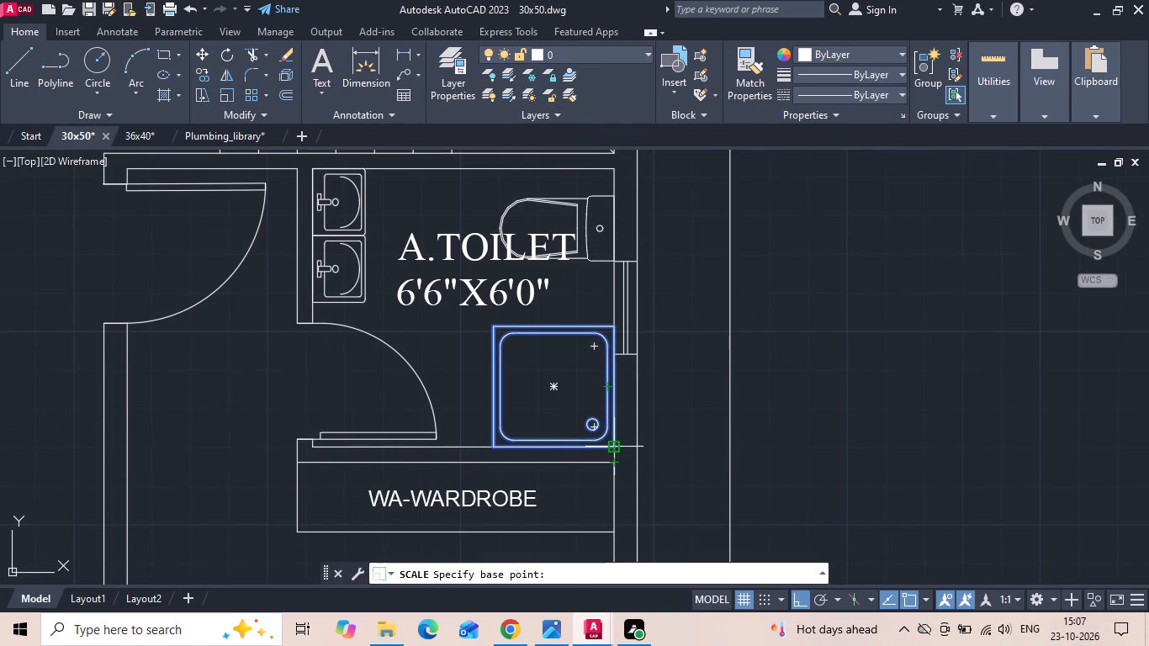
{"action": "left_click", "coordinate": [614, 448]}
{"action": "scroll", "coordinate": [689, 435], "scroll_direction": "down", "scroll_amount": 1}
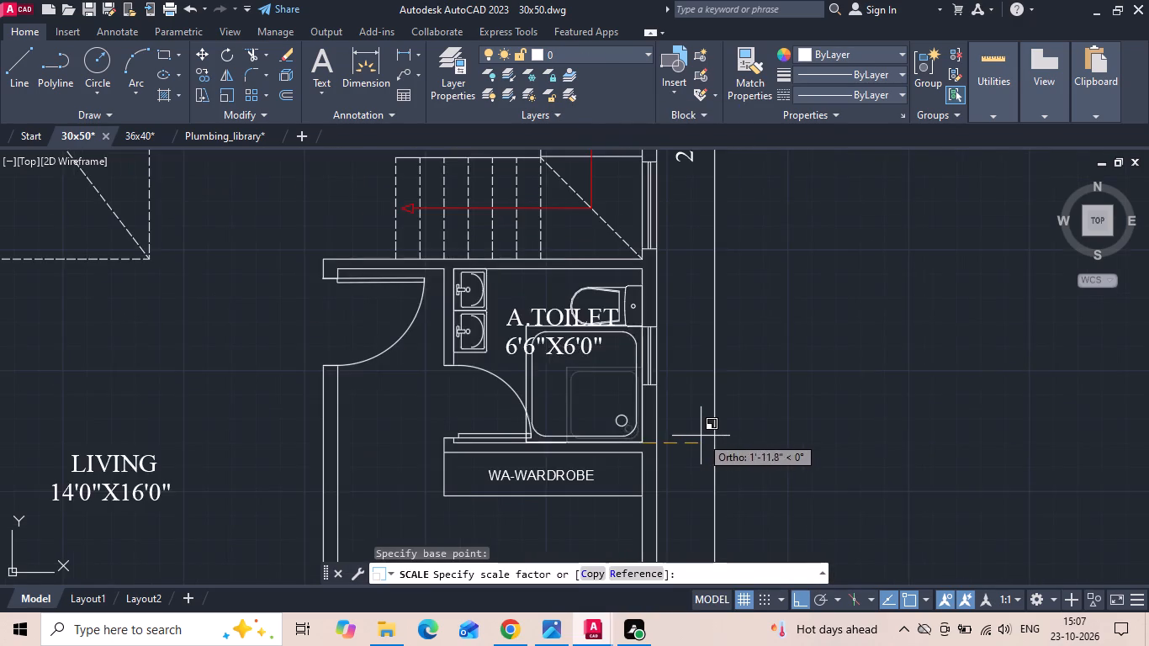
{"action": "scroll", "coordinate": [702, 436], "scroll_direction": "up", "scroll_amount": 1}
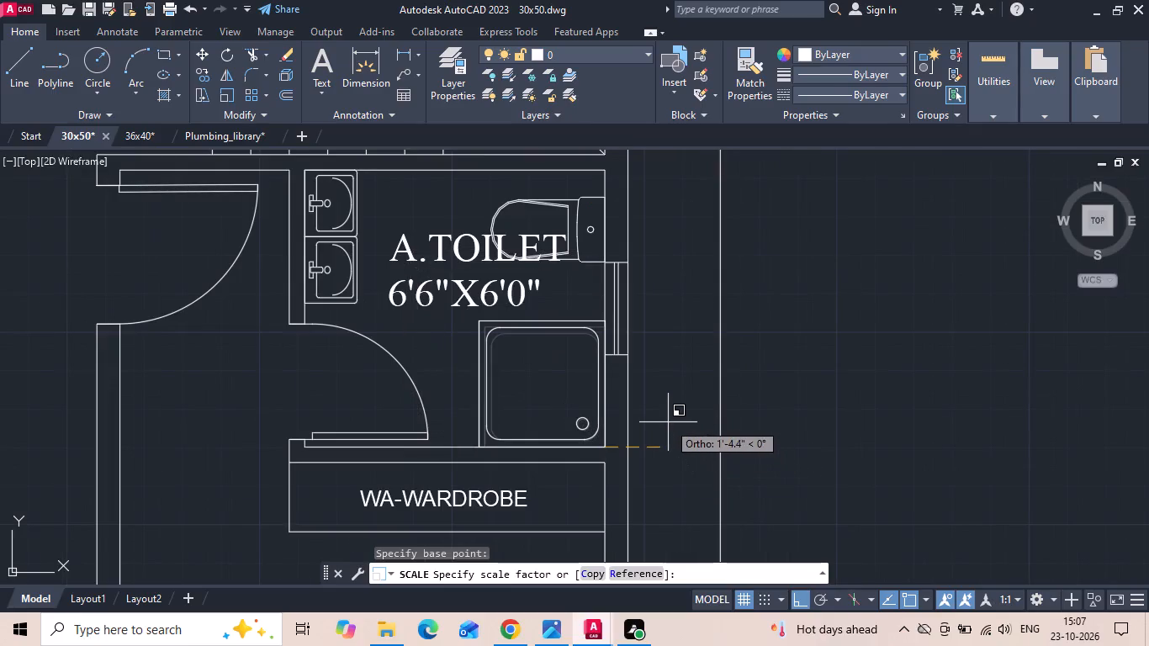
{"action": "left_click", "coordinate": [668, 422]}
Explode the shower tray block in the 6'6"X6'0" A.TOILET.
{"action": "middle_click_drag", "start_coordinate": [494, 401], "coordinate": [625, 391]}
{"action": "scroll", "coordinate": [648, 394], "scroll_direction": "down", "scroll_amount": 2}
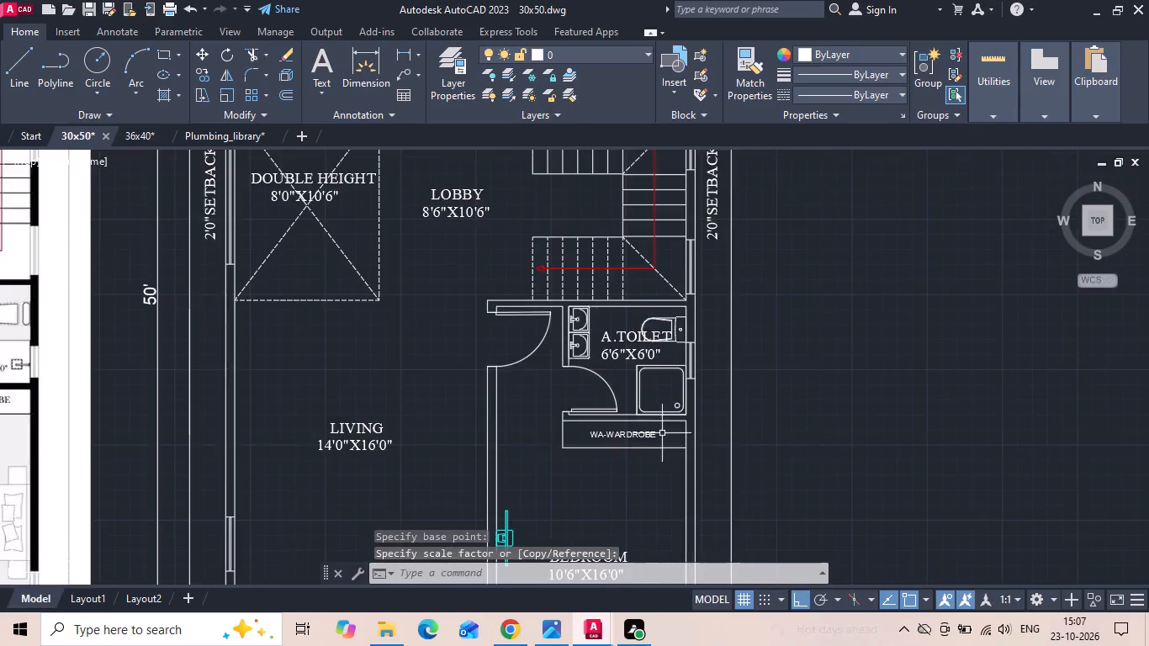
{"action": "scroll", "coordinate": [657, 433], "scroll_direction": "down", "scroll_amount": 1}
{"action": "scroll", "coordinate": [642, 413], "scroll_direction": "up", "scroll_amount": 2}
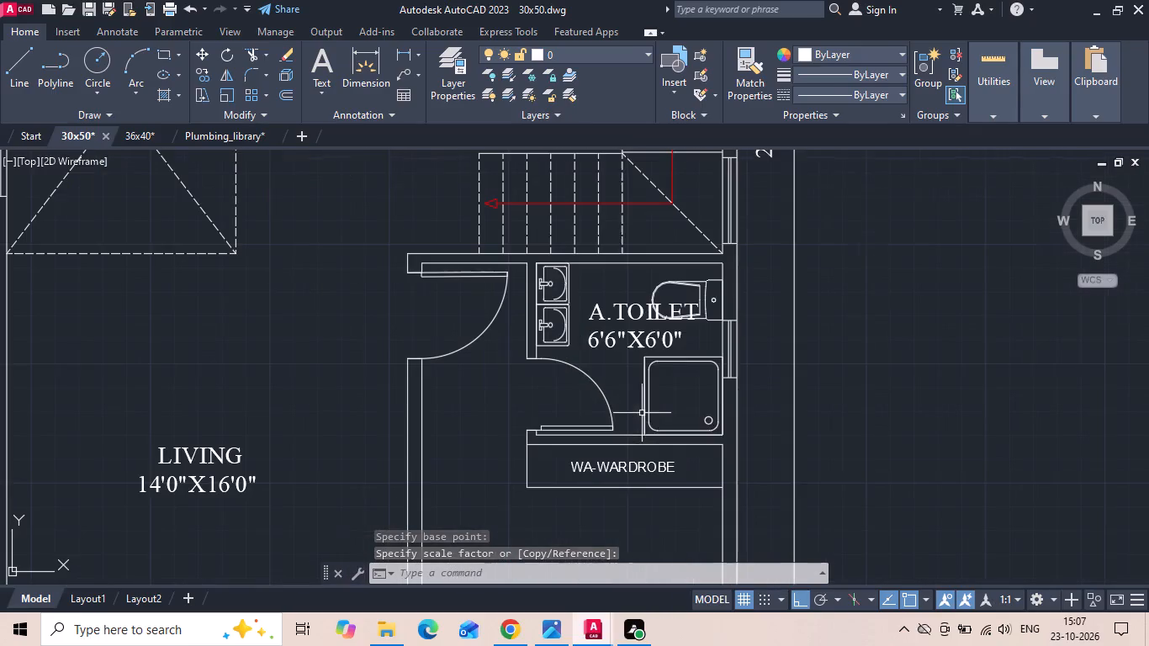
{"action": "scroll", "coordinate": [665, 408], "scroll_direction": "down", "scroll_amount": 3}
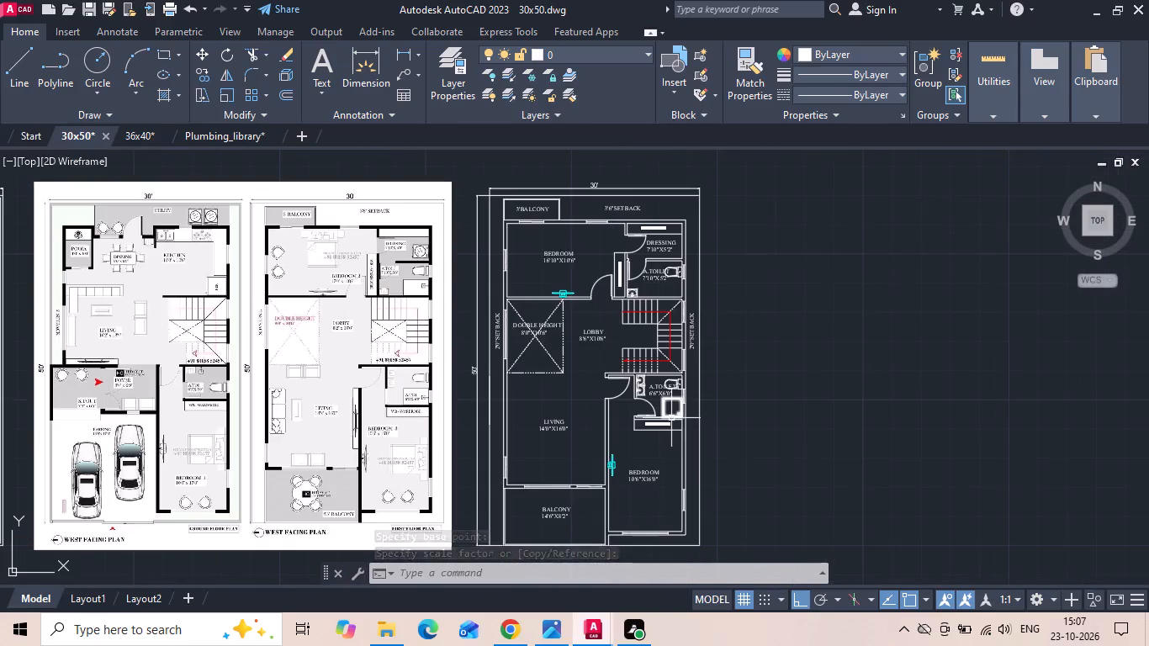
{"action": "scroll", "coordinate": [671, 412], "scroll_direction": "up", "scroll_amount": 5}
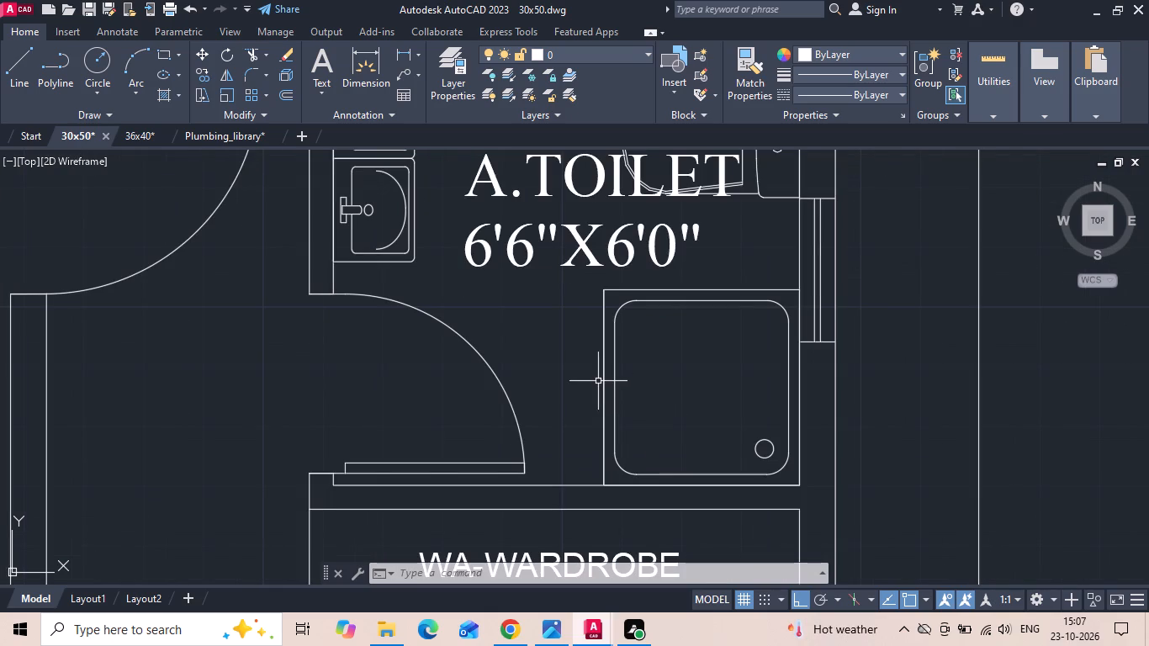
{"action": "key", "text": "x"}
{"action": "key", "text": "space"}
{"action": "left_click", "coordinate": [619, 373]}
{"action": "left_click", "coordinate": [596, 384]}
{"action": "key", "text": "space"}
Move the tray's outer square, inner west line and two western corner arcs 12 inches west.
{"action": "left_click_drag", "start_coordinate": [633, 379], "coordinate": [625, 384]}
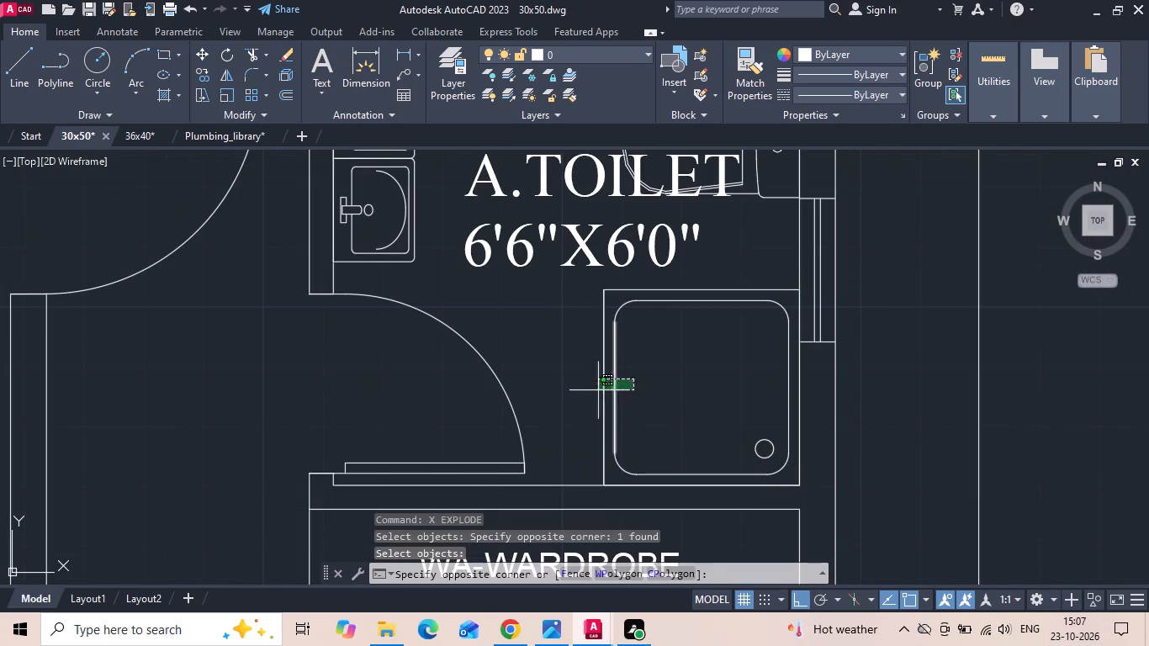
{"action": "left_click", "coordinate": [586, 391]}
{"action": "scroll", "coordinate": [600, 302], "scroll_direction": "up", "scroll_amount": 2}
{"action": "left_click", "coordinate": [646, 314]}
{"action": "scroll", "coordinate": [648, 309], "scroll_direction": "down", "scroll_amount": 1}
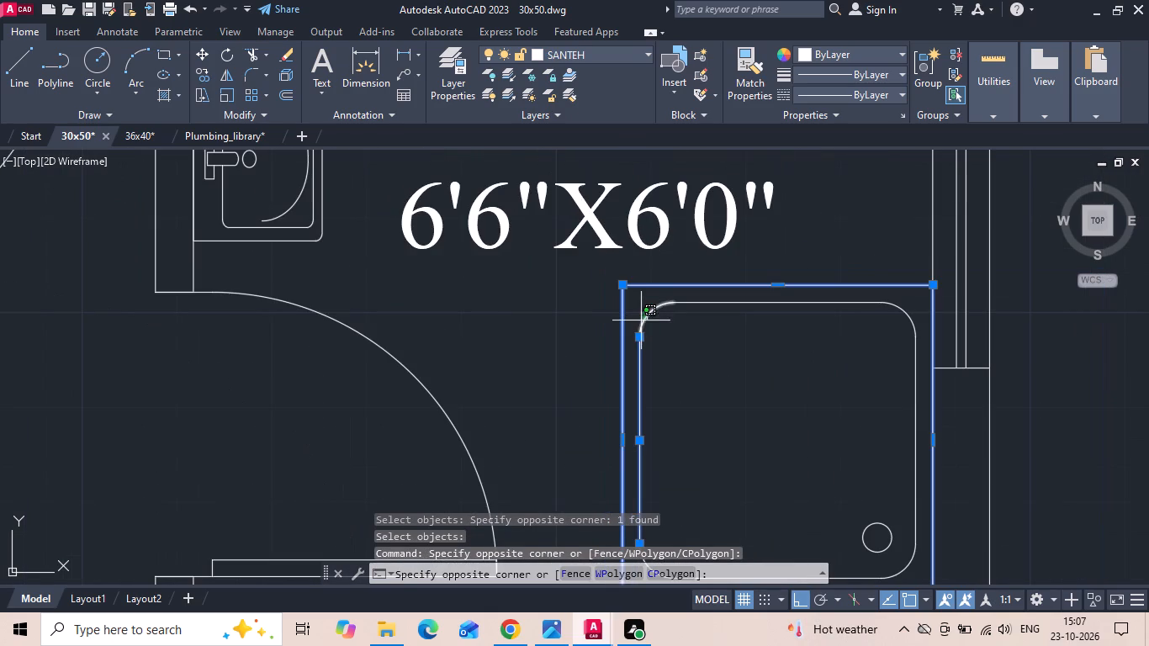
{"action": "left_click", "coordinate": [641, 320]}
{"action": "middle_click_drag", "start_coordinate": [646, 310], "coordinate": [617, 215]}
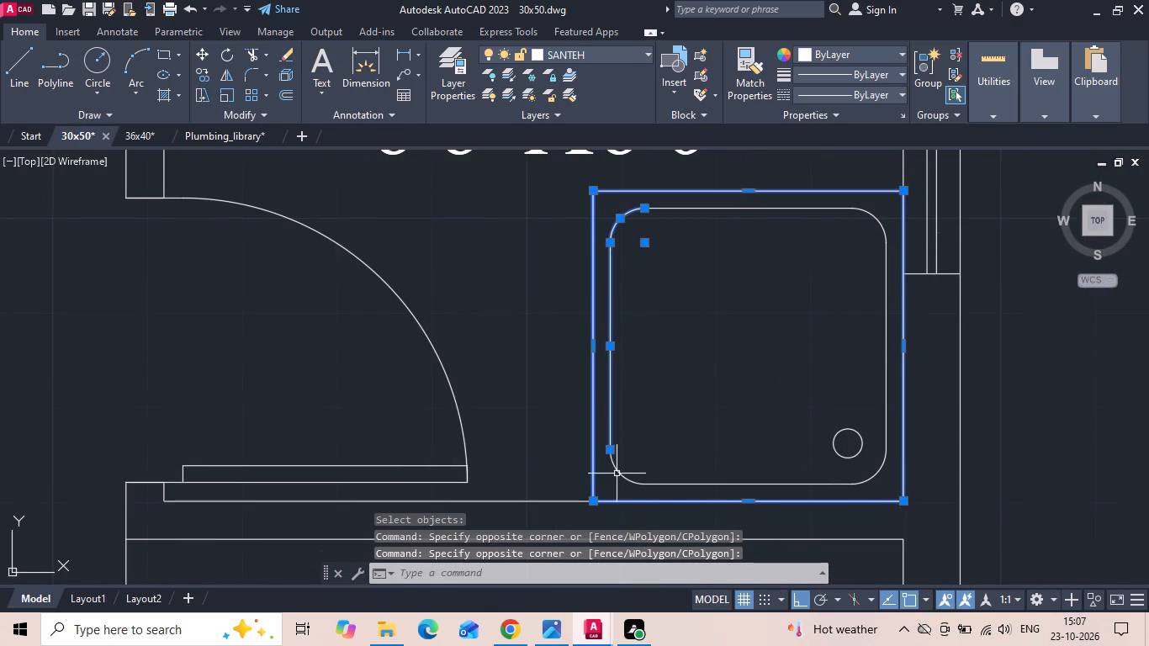
{"action": "left_click", "coordinate": [617, 474]}
{"action": "right_click", "coordinate": [643, 379]}
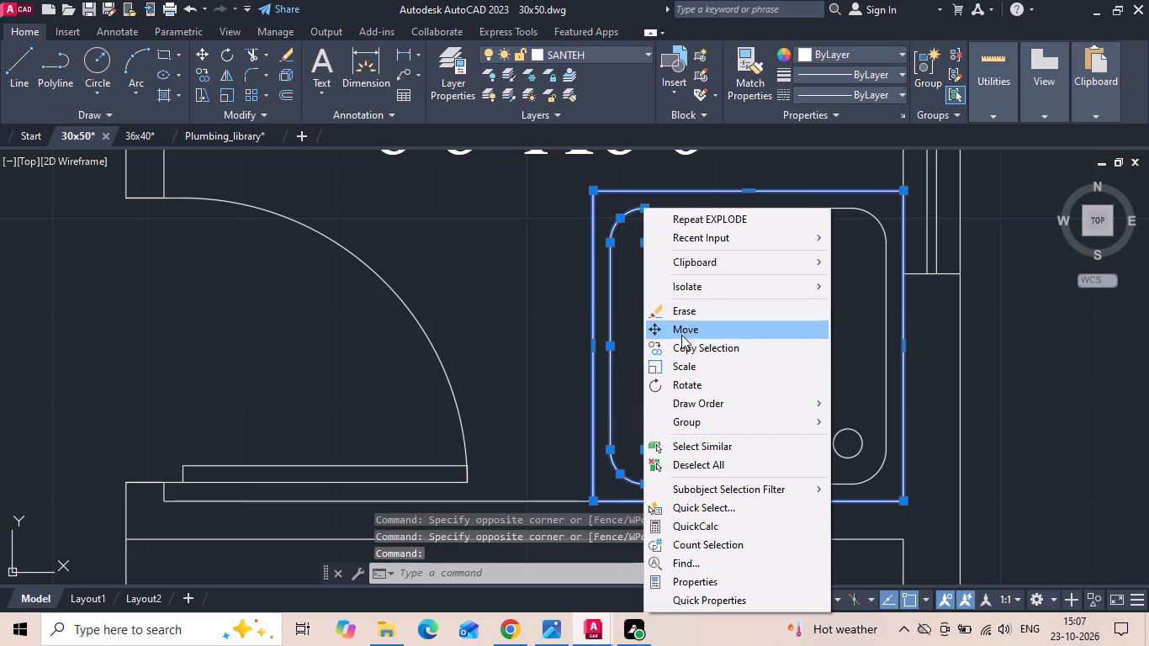
{"action": "left_click", "coordinate": [681, 335]}
{"action": "left_click_drag", "start_coordinate": [721, 345], "coordinate": [709, 352]}
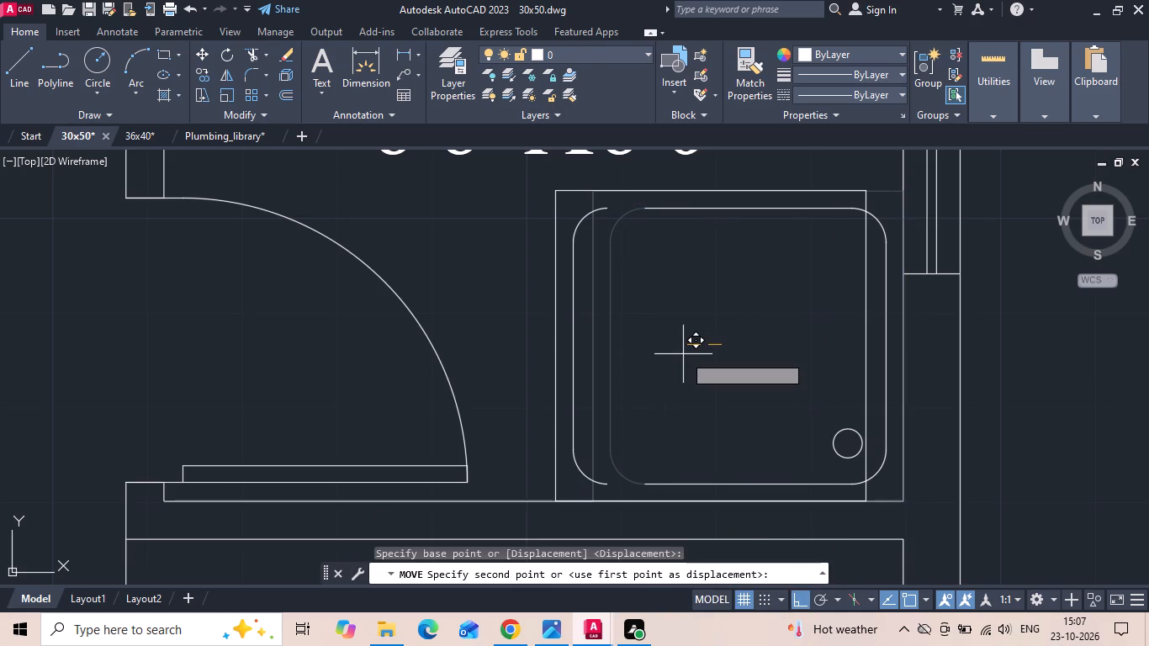
{"action": "type", "text": "12"}
{"action": "key", "text": "space"}
Stretch the east edge of the tray's outer outline east to the toilet's east wall.
{"action": "left_click_drag", "start_coordinate": [820, 323], "coordinate": [802, 326]}
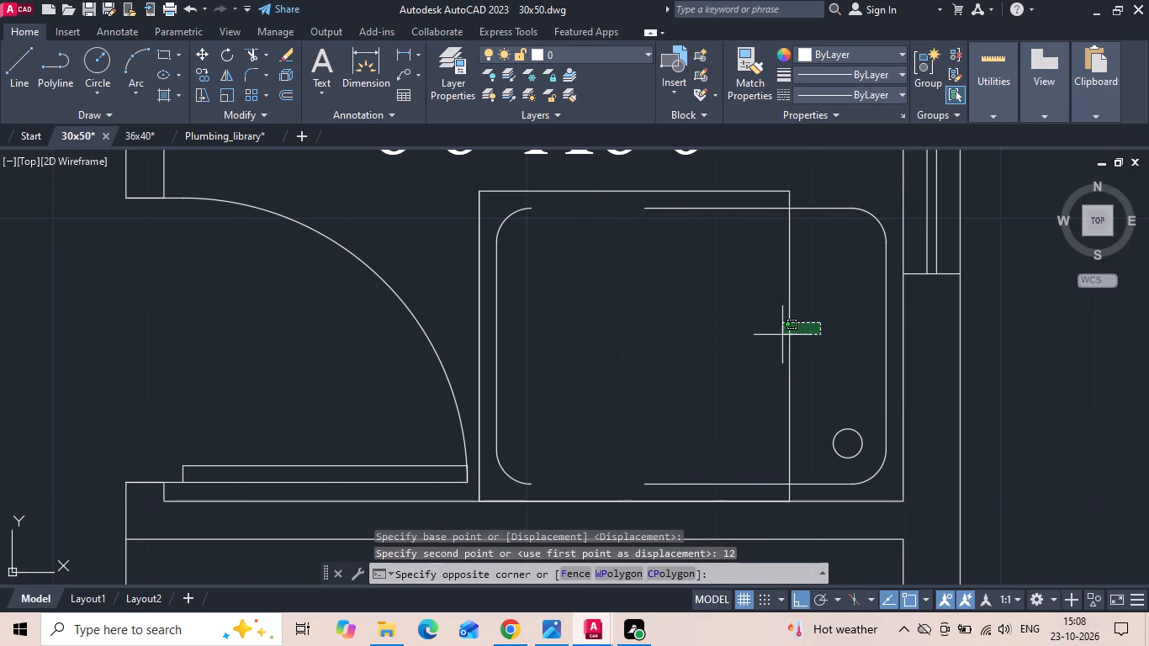
{"action": "left_click", "coordinate": [728, 347]}
{"action": "left_click", "coordinate": [789, 348]}
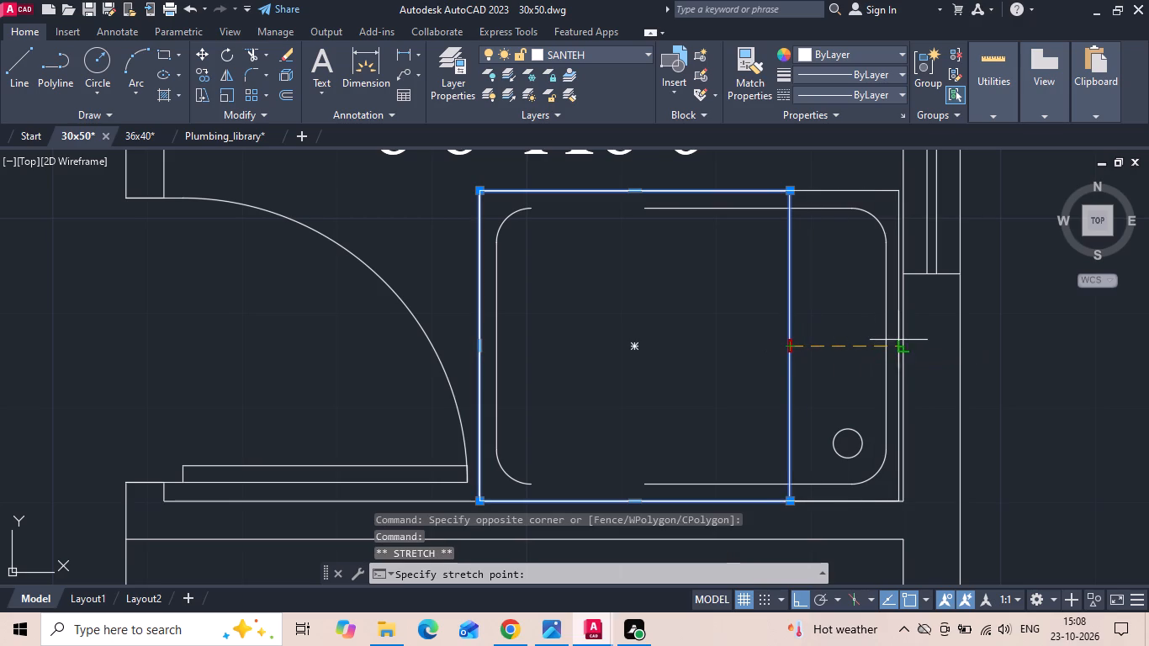
{"action": "left_click", "coordinate": [906, 347]}
{"action": "key", "text": "Escape"}
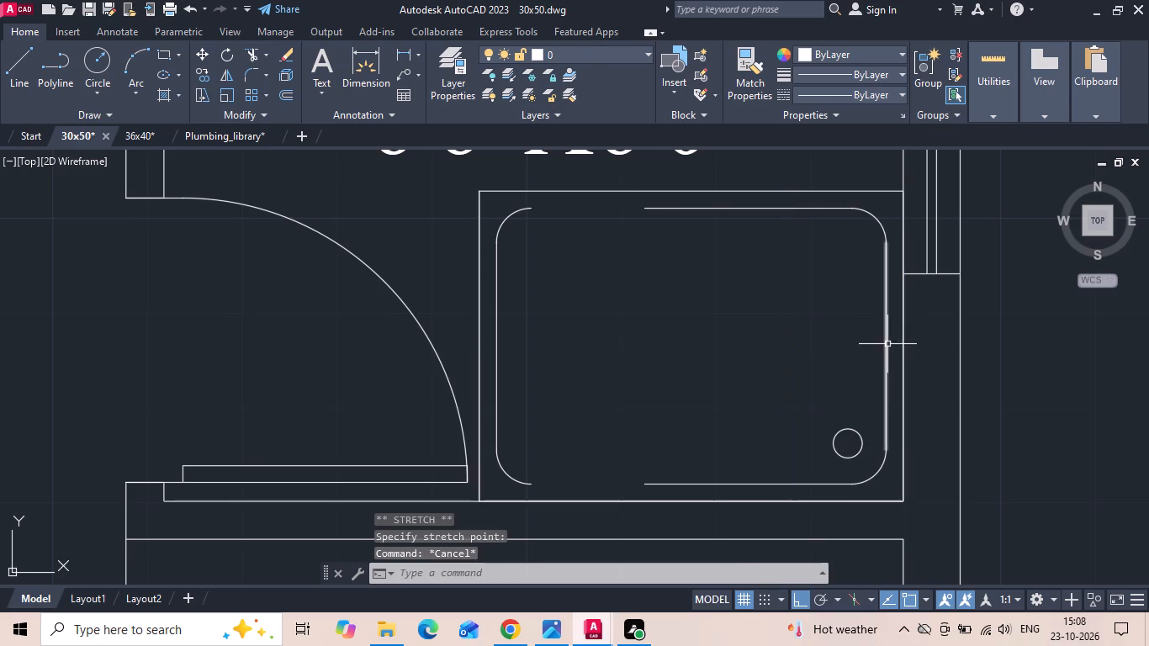
Extend the tray's inner south and north lines west to meet the rounded corner arcs.
{"action": "key", "text": "e"}
{"action": "key", "text": "x"}
{"action": "key", "text": "space"}
{"action": "left_click_drag", "start_coordinate": [643, 205], "coordinate": [645, 230]}
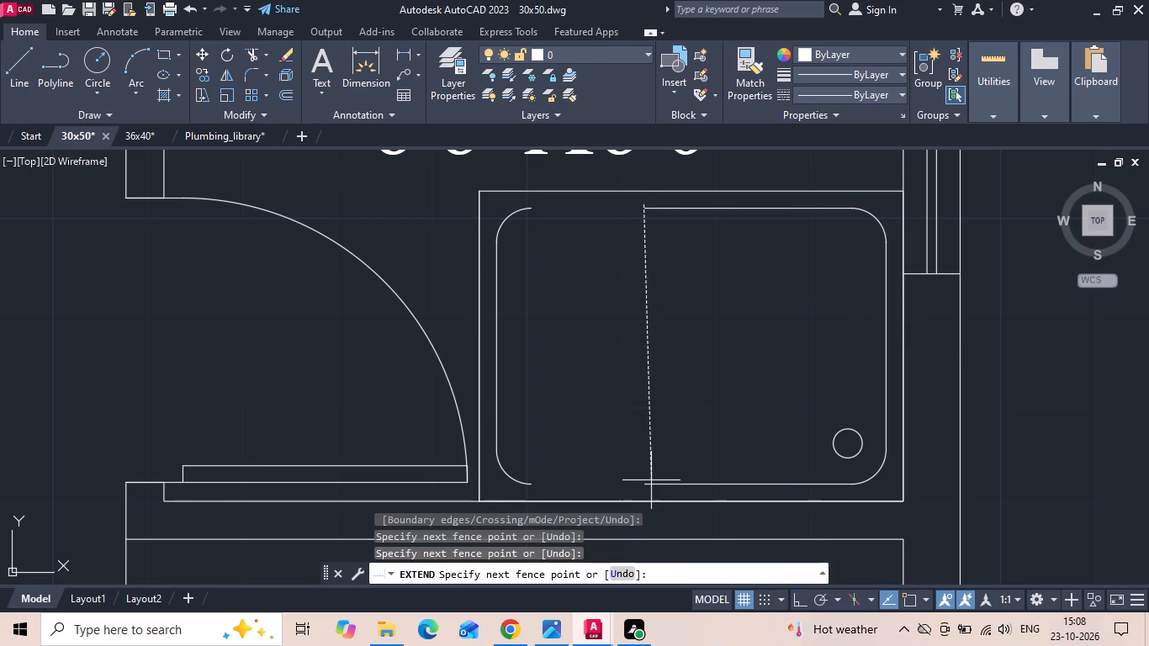
{"action": "left_click", "coordinate": [647, 488]}
{"action": "left_click", "coordinate": [665, 216]}
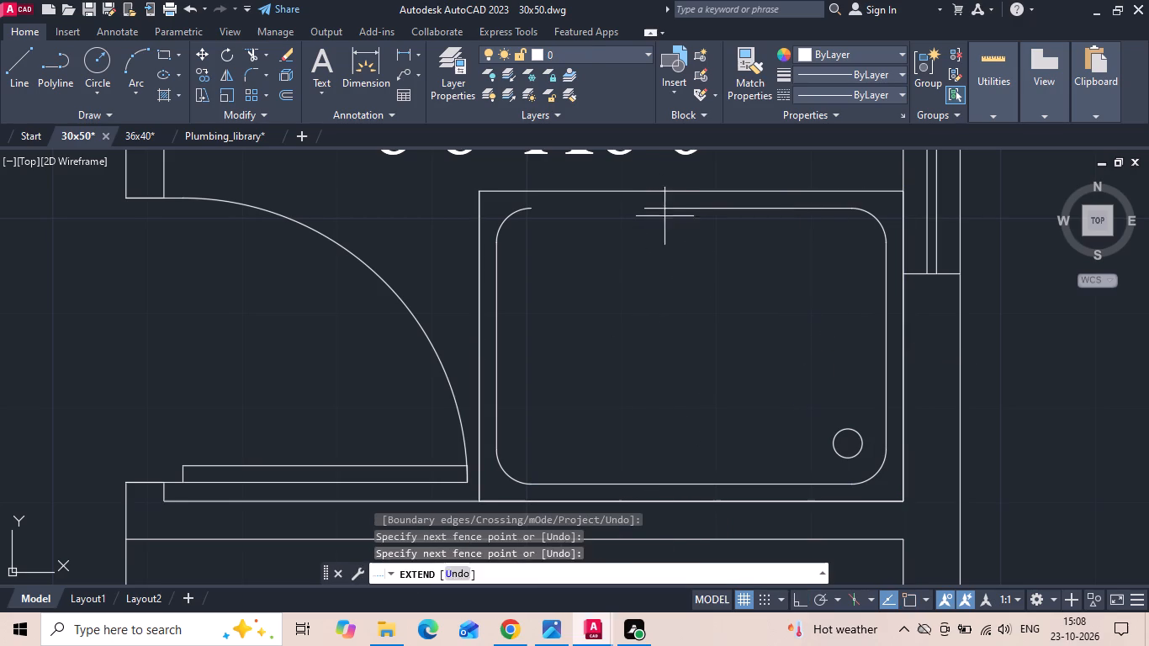
{"action": "left_click", "coordinate": [654, 203]}
{"action": "key", "text": "Escape"}
Save the 30x50 drawing.
{"action": "key", "text": "ctrl+s"}
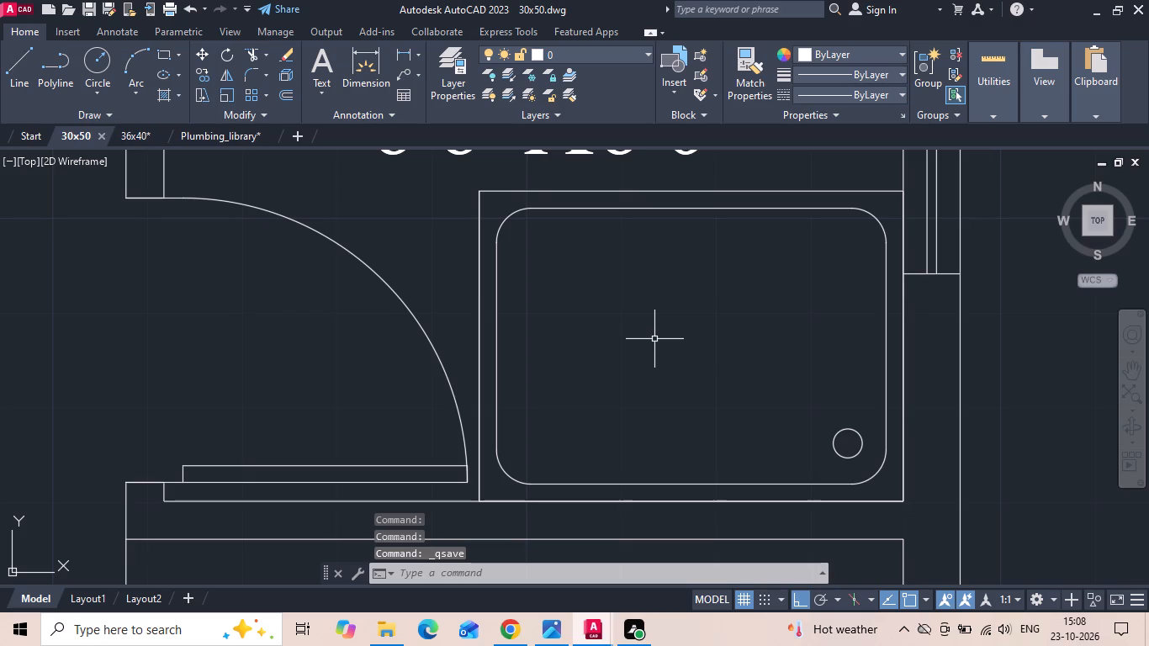
Insert the Faucet - Bathroom top block from DesignCenter's House Designer library and move it north into the A.TOILET 6'6"X6'0" shower tray.
{"action": "type", "text": "DC"}
{"action": "key", "text": "space"}
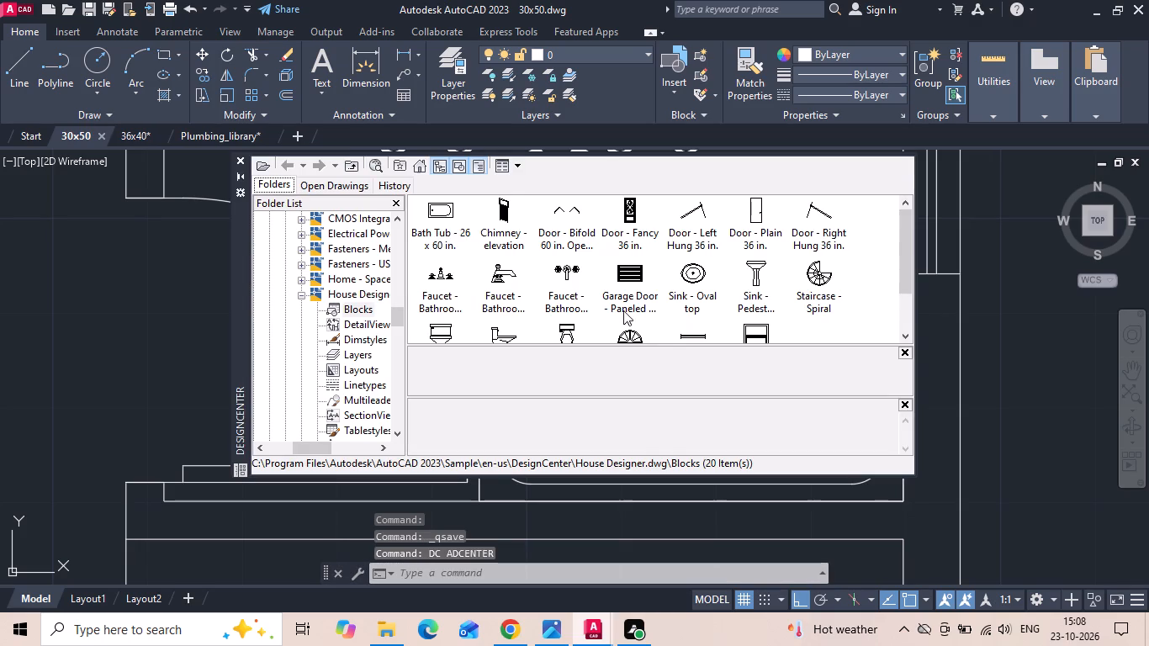
{"action": "scroll", "coordinate": [607, 289], "scroll_direction": "down", "scroll_amount": 1}
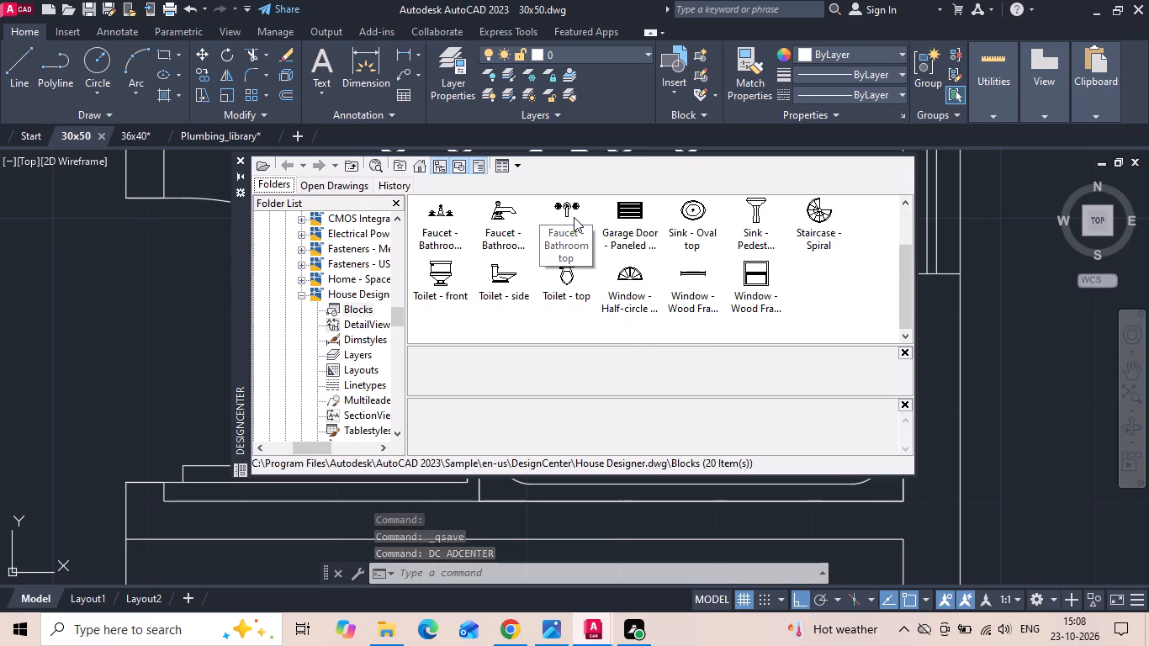
{"action": "left_click_drag", "start_coordinate": [573, 217], "coordinate": [584, 506]}
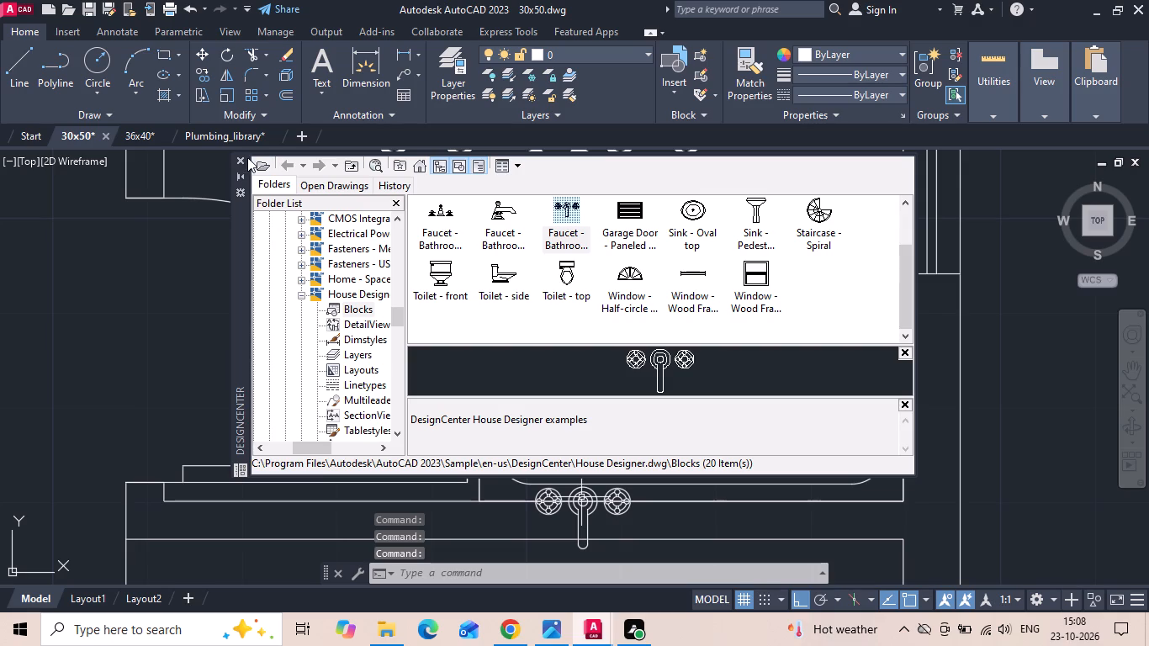
{"action": "left_click", "coordinate": [238, 162]}
{"action": "left_click", "coordinate": [596, 496]}
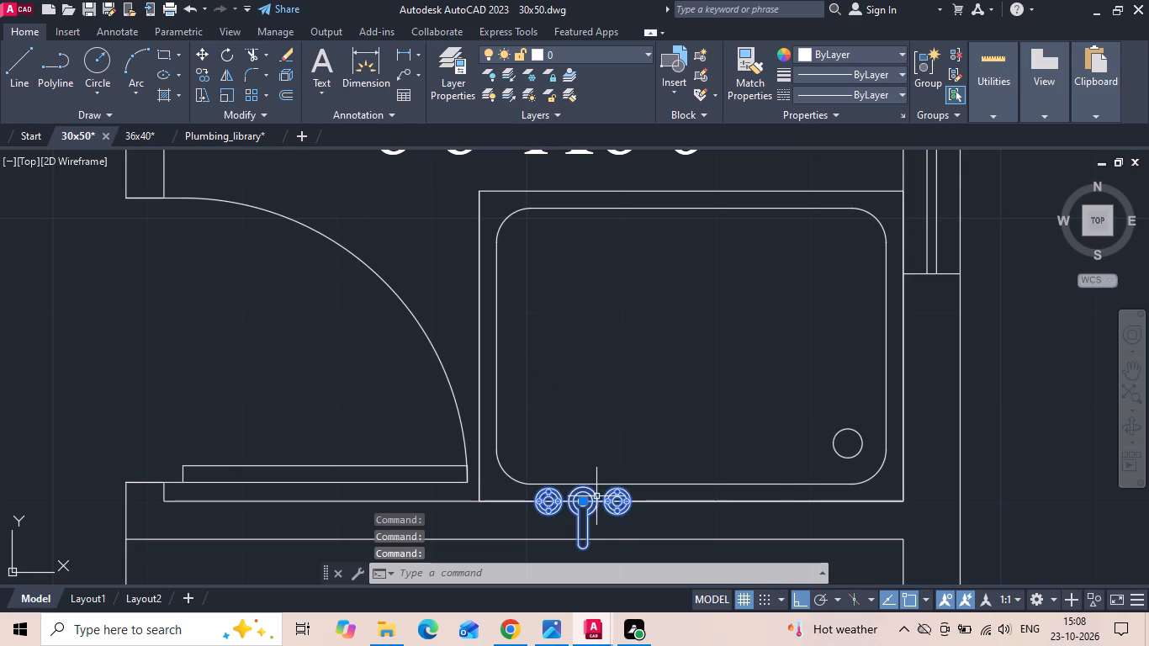
{"action": "right_click", "coordinate": [596, 497]}
{"action": "left_click", "coordinate": [644, 306]}
{"action": "left_click_drag", "start_coordinate": [617, 486], "coordinate": [621, 416]}
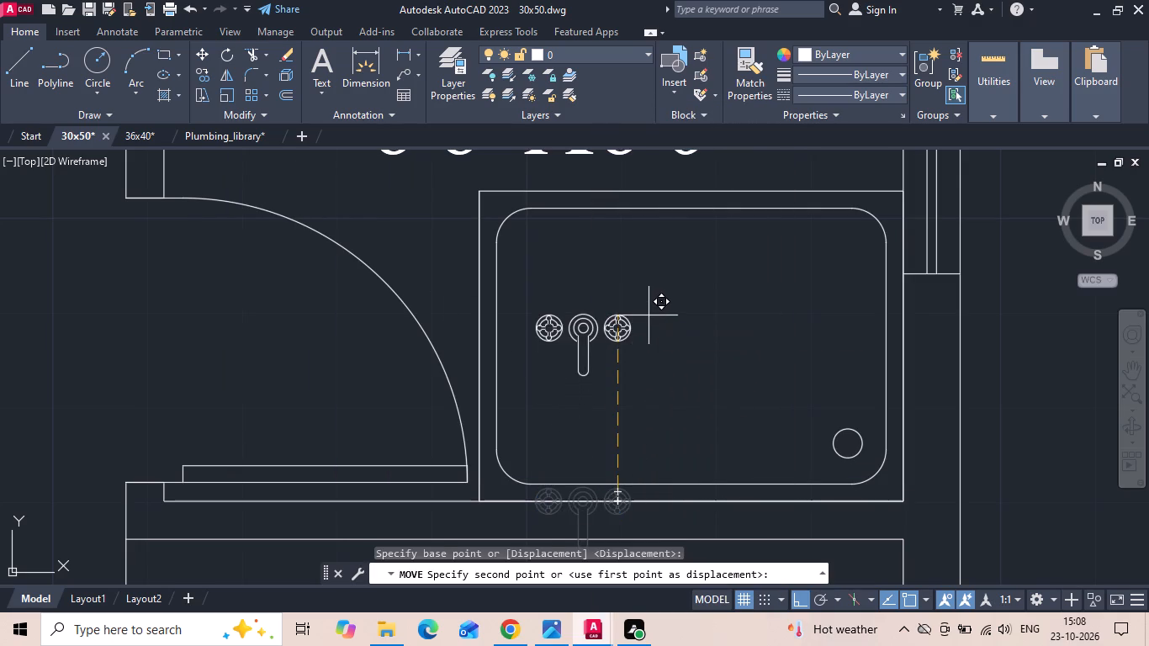
{"action": "left_click", "coordinate": [649, 315]}
Rotate the faucet 270 degrees so that its spout points west.
{"action": "left_click_drag", "start_coordinate": [643, 302], "coordinate": [596, 373]}
{"action": "left_click", "coordinate": [596, 373]}
{"action": "right_click", "coordinate": [596, 373]}
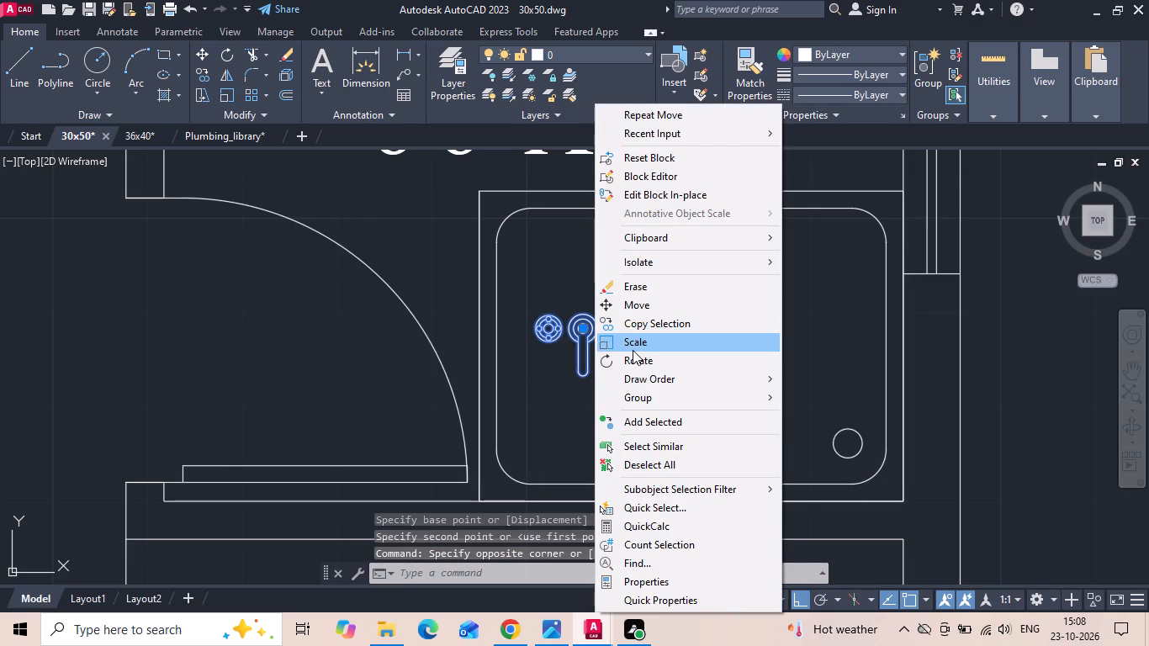
{"action": "left_click", "coordinate": [633, 361]}
{"action": "left_click_drag", "start_coordinate": [638, 358], "coordinate": [638, 369]}
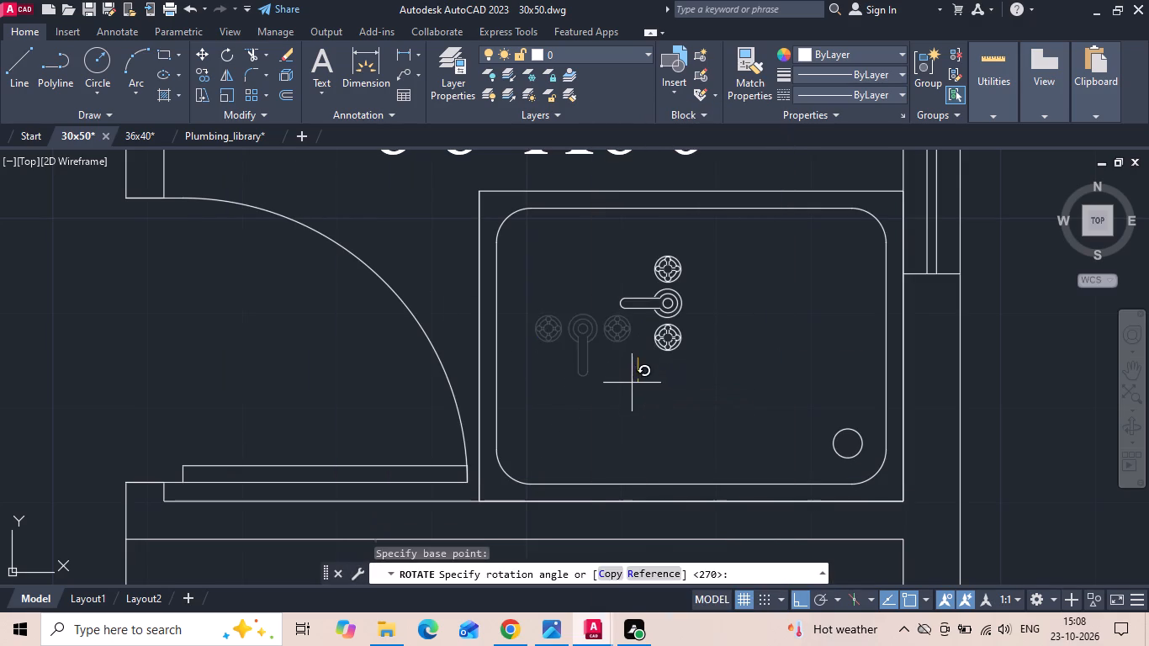
{"action": "left_click", "coordinate": [632, 383]}
Move the faucet east until its back edge meets the tray's inner east line.
{"action": "left_click", "coordinate": [659, 309]}
{"action": "right_click", "coordinate": [659, 308]}
{"action": "left_click", "coordinate": [691, 311]}
{"action": "scroll", "coordinate": [691, 310], "scroll_direction": "up", "scroll_amount": 1}
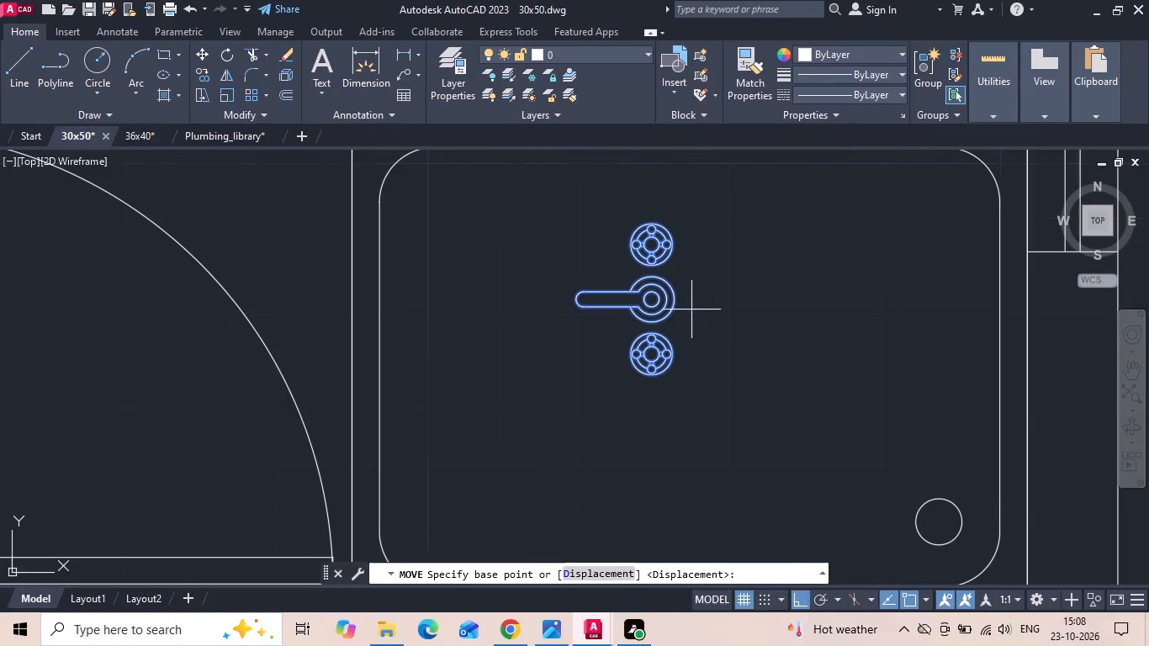
{"action": "left_click", "coordinate": [679, 294]}
{"action": "scroll", "coordinate": [685, 310], "scroll_direction": "down", "scroll_amount": 1}
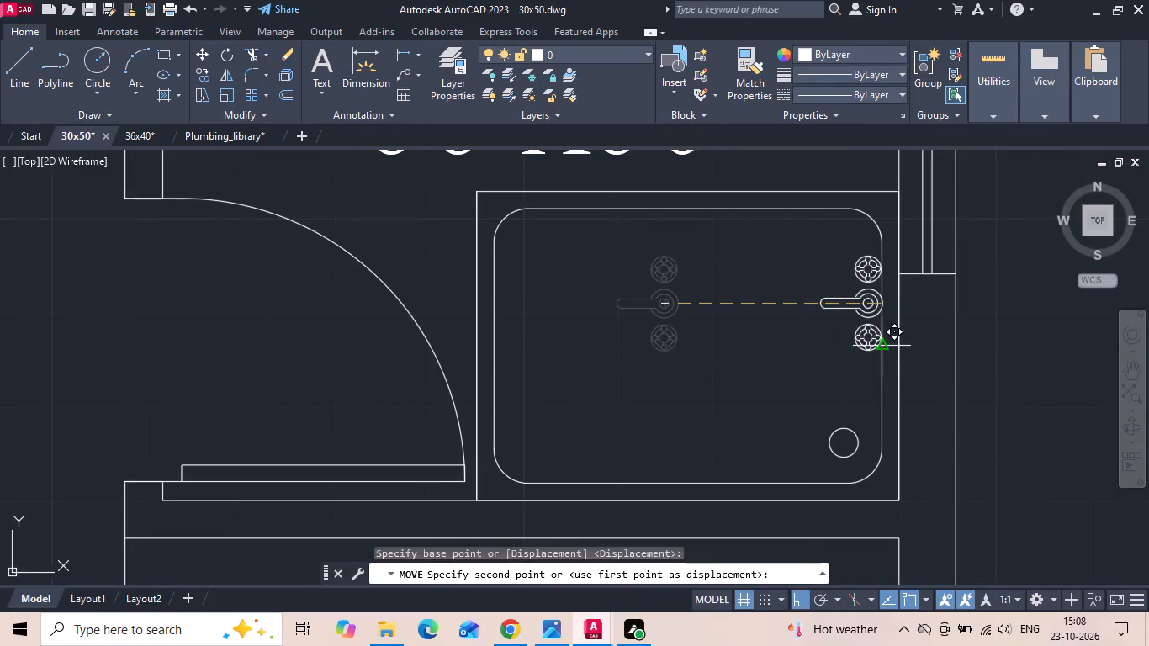
{"action": "left_click", "coordinate": [880, 343]}
Move the faucet further east so that its back edge touches the toilet's east wall.
{"action": "scroll", "coordinate": [848, 357], "scroll_direction": "down", "scroll_amount": 2}
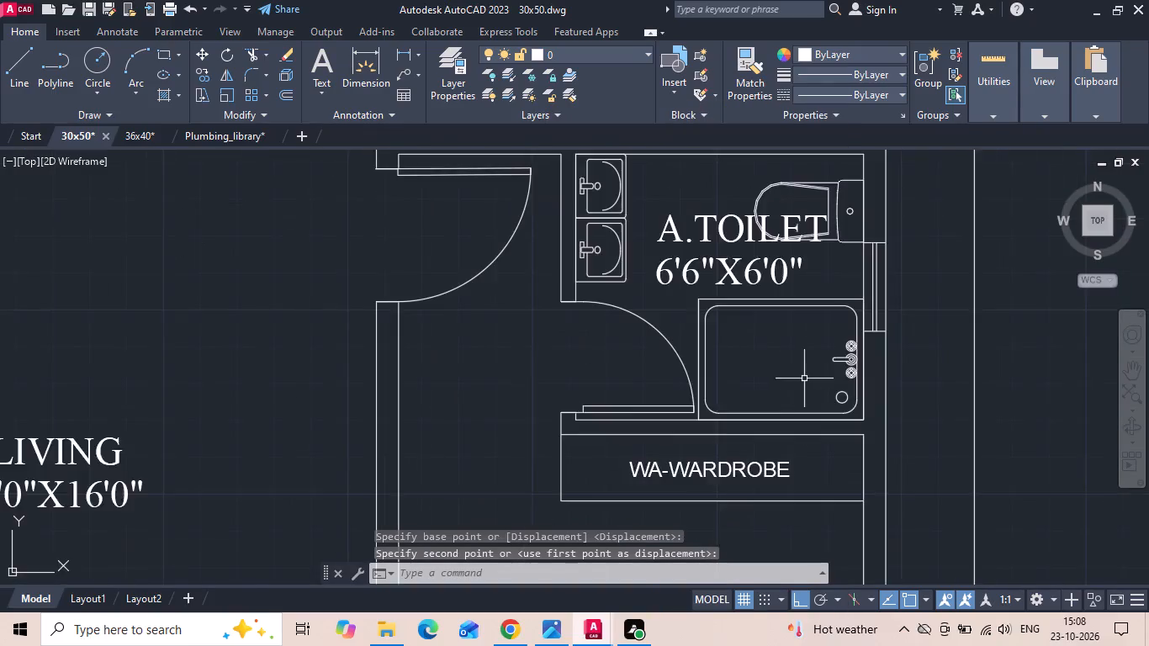
{"action": "scroll", "coordinate": [802, 378], "scroll_direction": "down", "scroll_amount": 2}
{"action": "scroll", "coordinate": [879, 362], "scroll_direction": "up", "scroll_amount": 2}
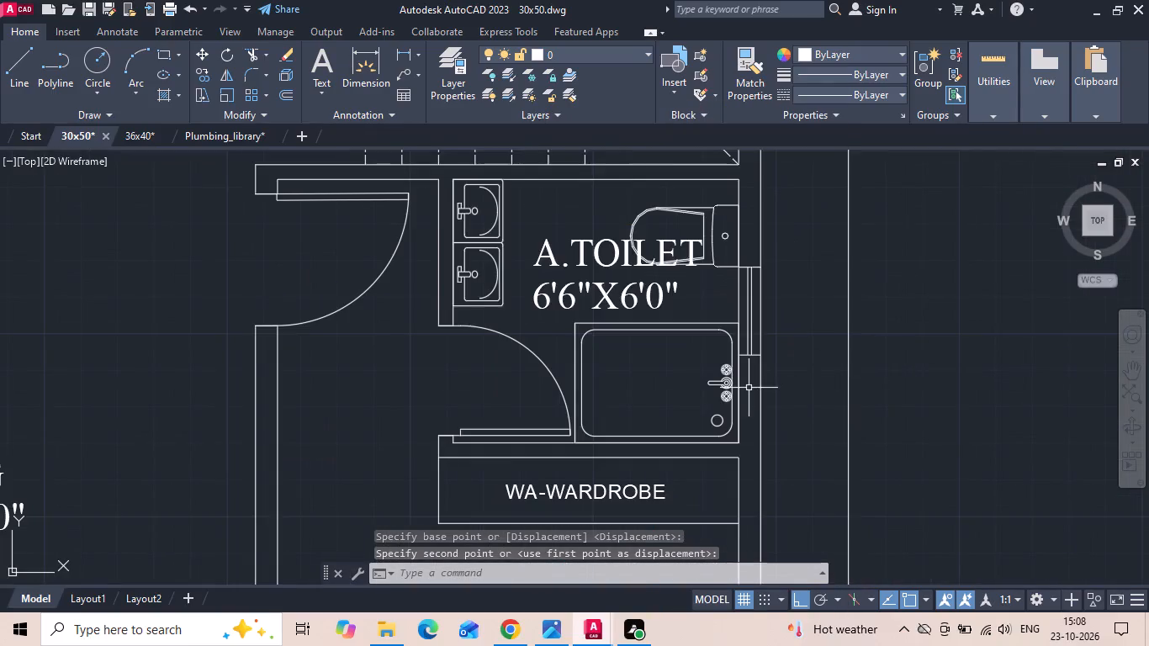
{"action": "scroll", "coordinate": [748, 387], "scroll_direction": "up", "scroll_amount": 3}
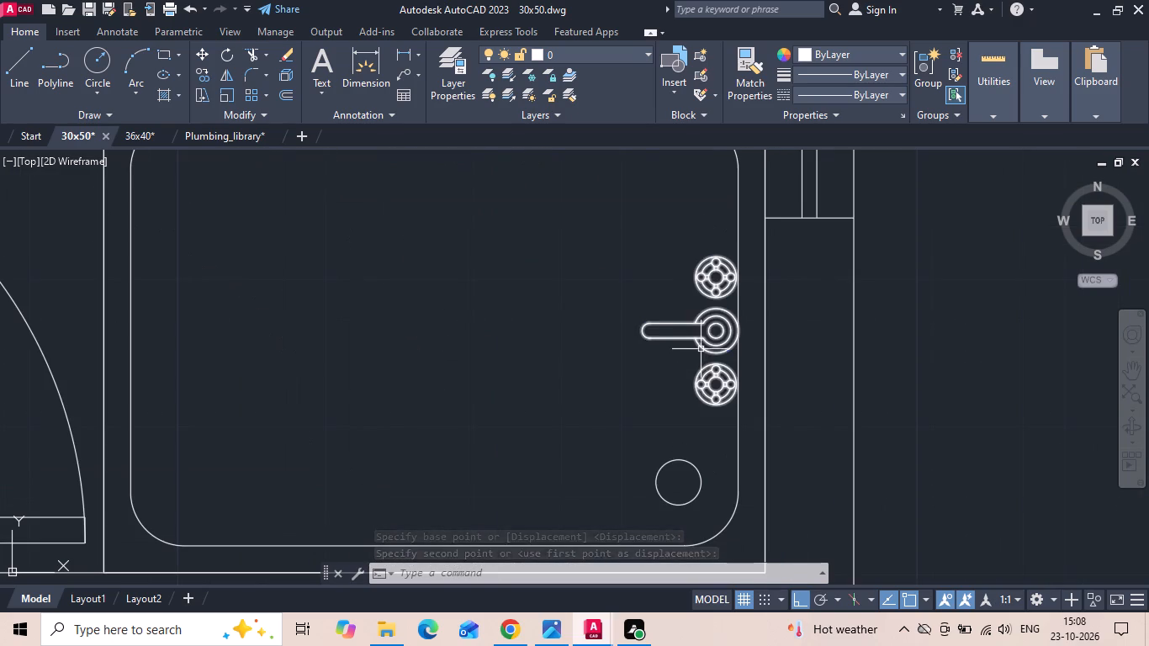
{"action": "left_click", "coordinate": [701, 349]}
{"action": "right_click", "coordinate": [665, 283]}
{"action": "left_click", "coordinate": [692, 304]}
{"action": "scroll", "coordinate": [720, 329], "scroll_direction": "up", "scroll_amount": 1}
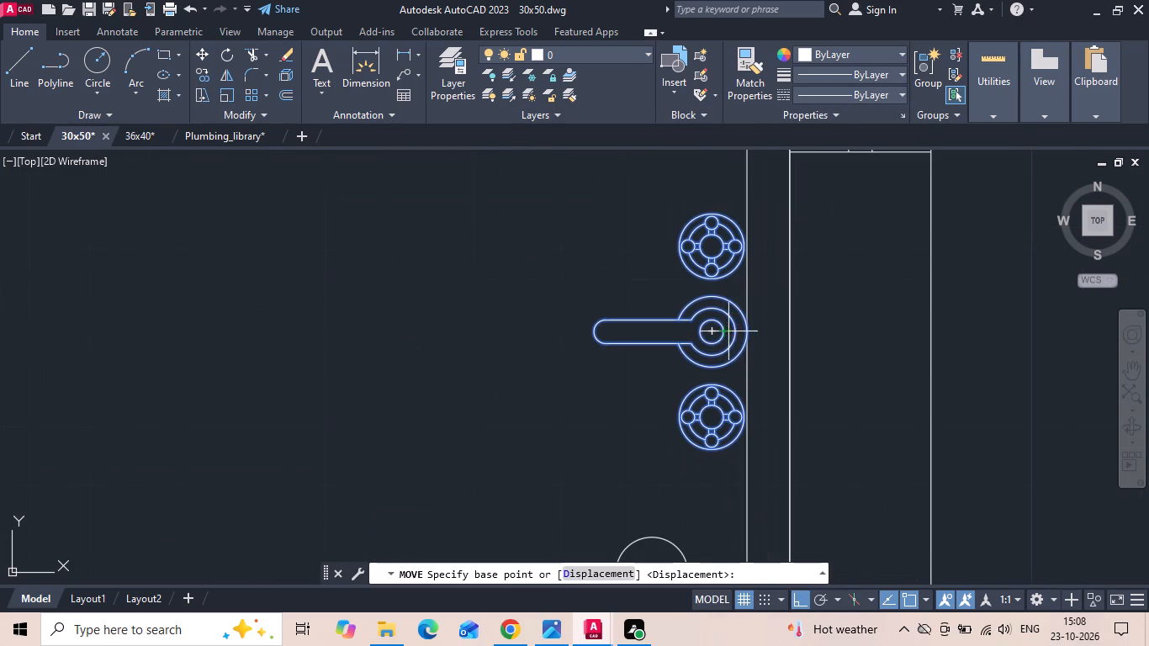
{"action": "left_click", "coordinate": [742, 331]}
{"action": "left_click", "coordinate": [788, 332]}
{"action": "scroll", "coordinate": [701, 309], "scroll_direction": "down", "scroll_amount": 3}
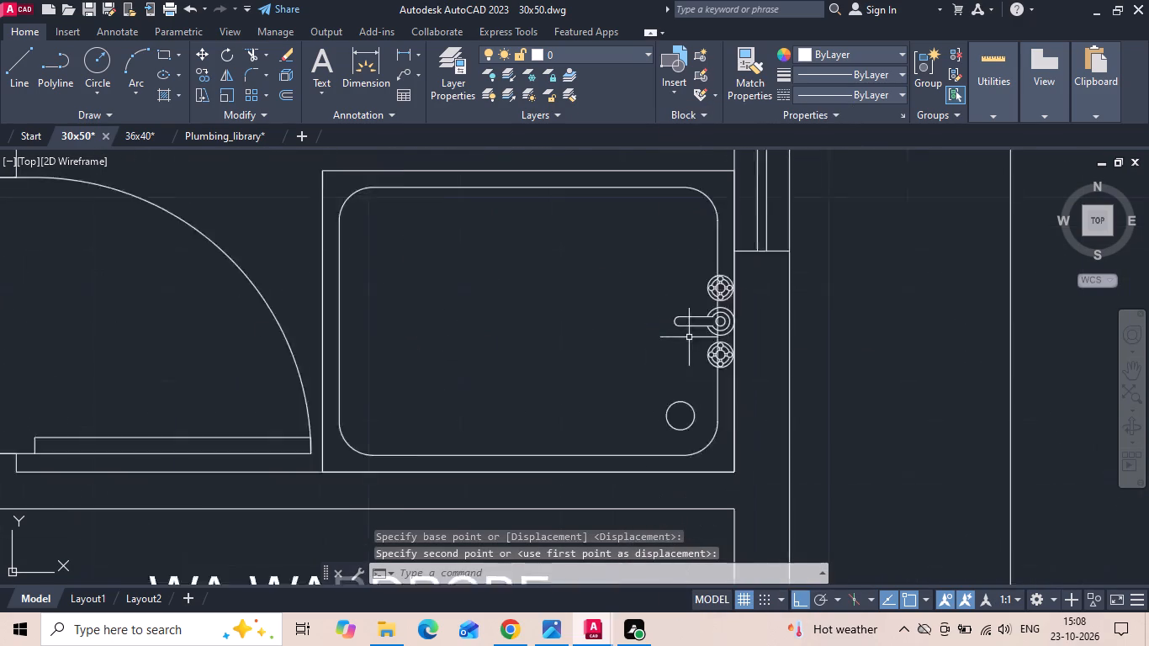
Erase the two northern corner arcs, north line and east line of the tray's inner outline.
{"action": "left_click", "coordinate": [710, 250]}
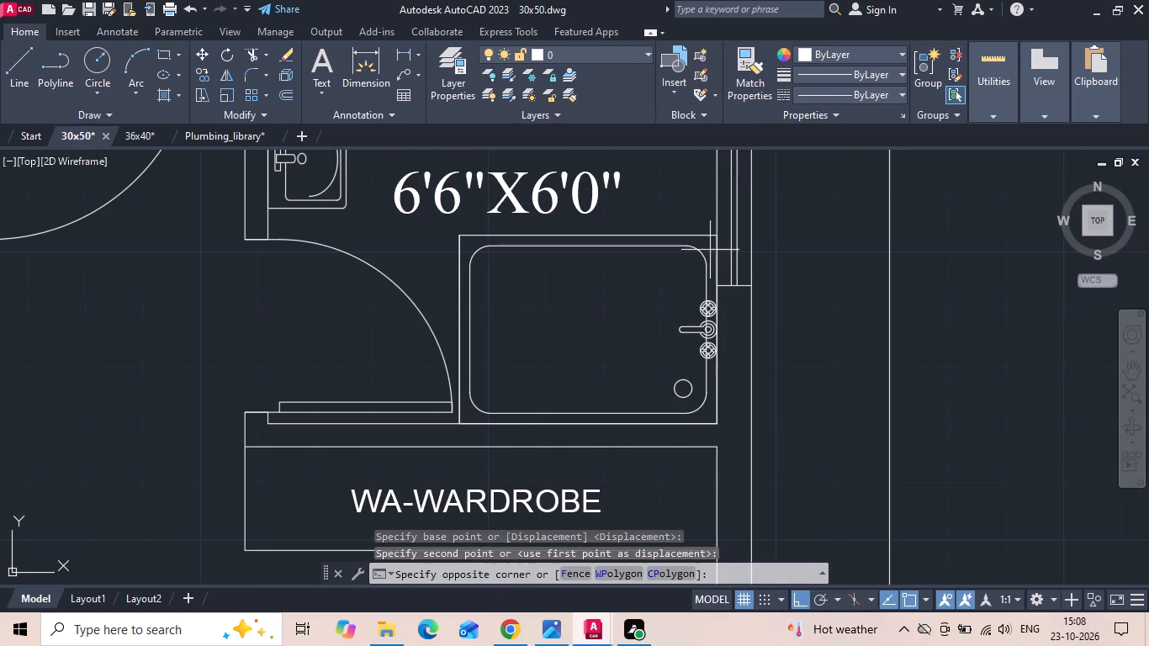
{"action": "left_click", "coordinate": [474, 252]}
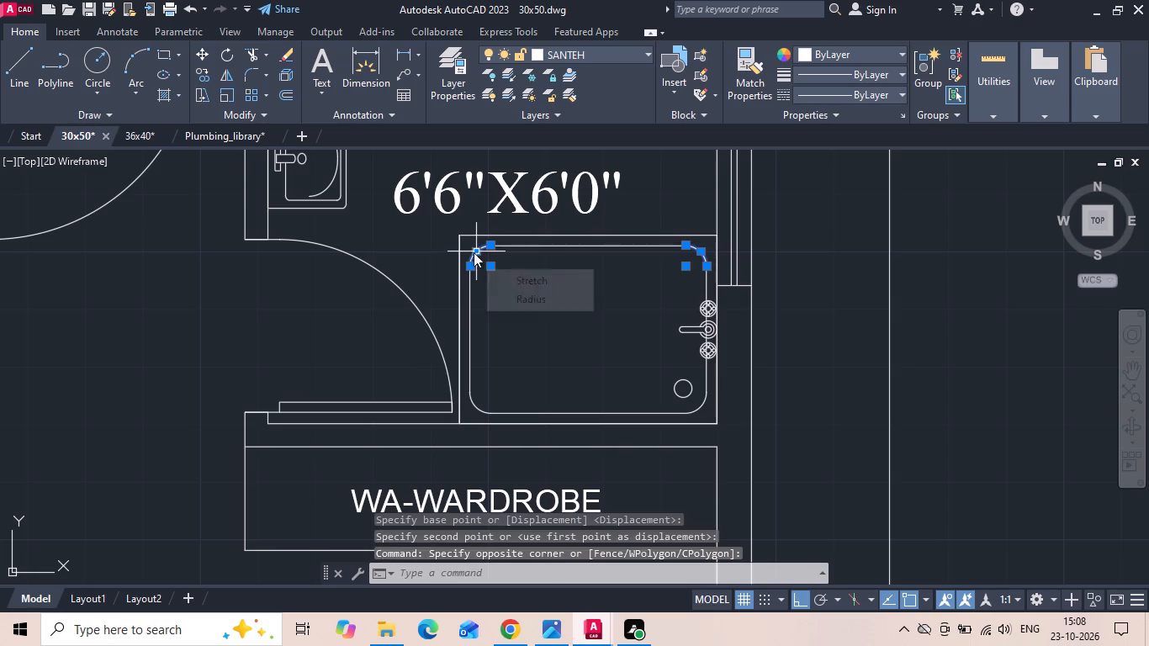
{"action": "key", "text": "Delete"}
{"action": "key", "text": "Delete"}
{"action": "left_click", "coordinate": [666, 241]}
{"action": "left_click", "coordinate": [641, 287]}
{"action": "key", "text": "Delete"}
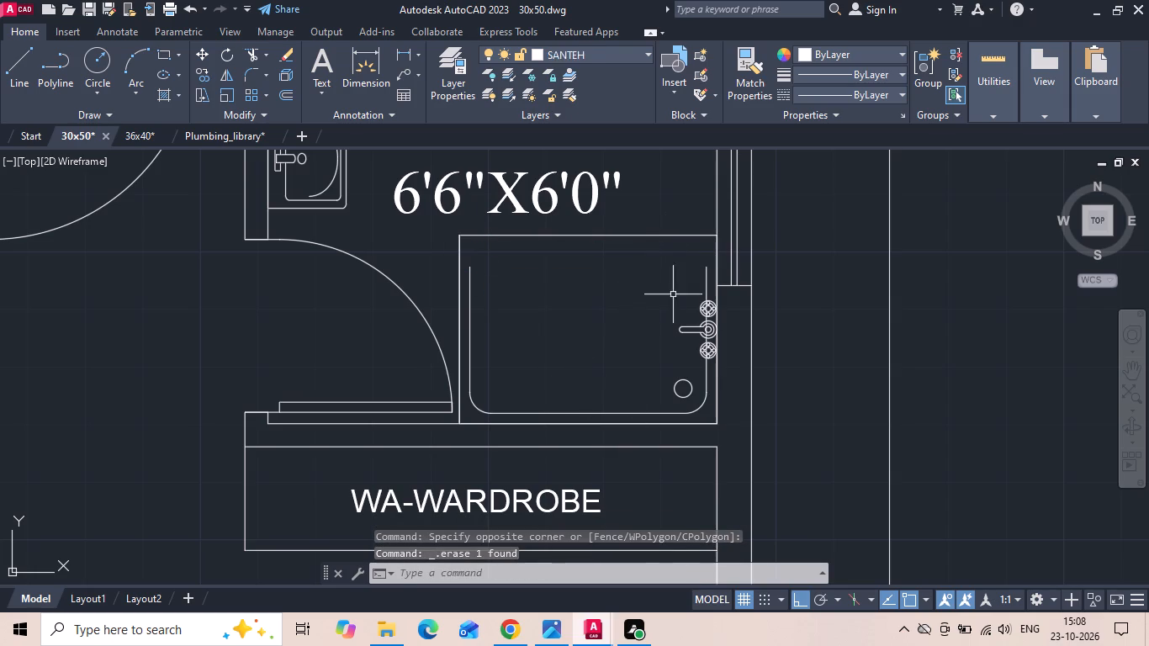
{"action": "left_click", "coordinate": [705, 273]}
{"action": "key", "text": "Delete"}
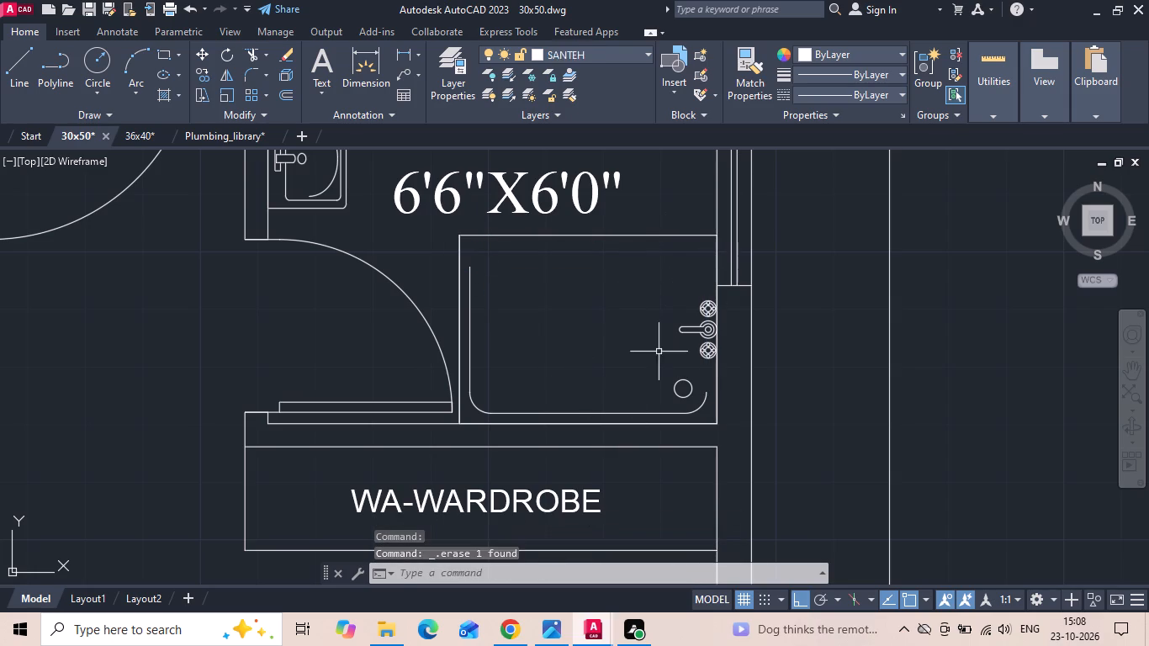
Erase the remaining west line, south line and southern corner arcs of the tray's inner outline.
{"action": "left_click", "coordinate": [472, 359]}
{"action": "left_click", "coordinate": [474, 410]}
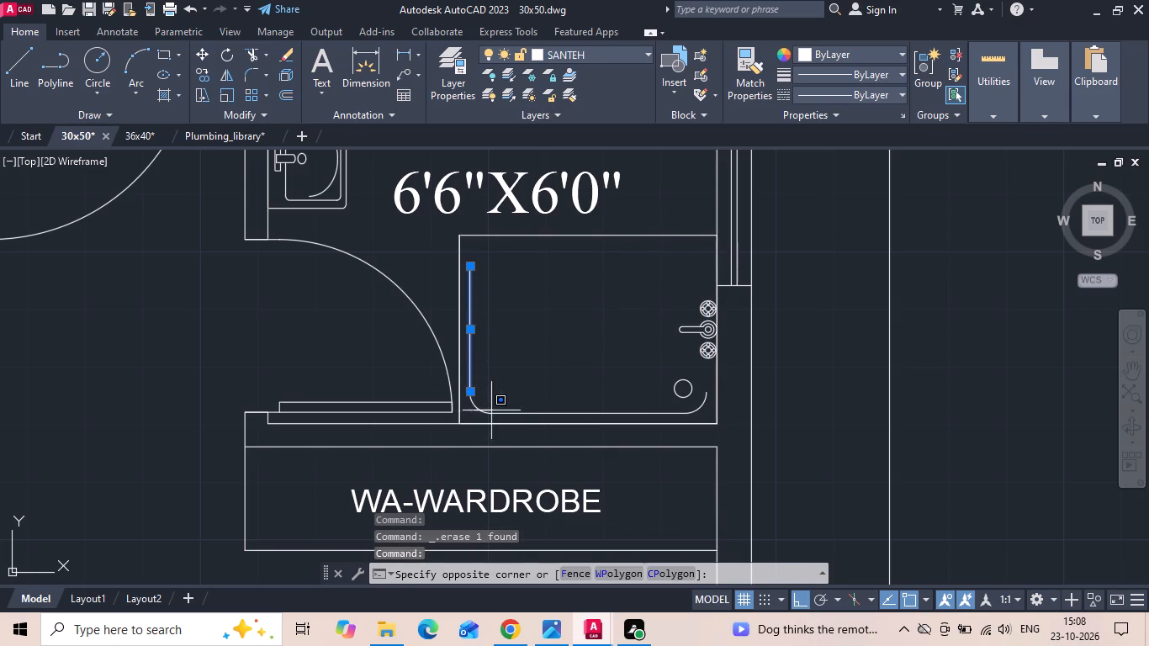
{"action": "left_click", "coordinate": [500, 415]}
{"action": "left_click", "coordinate": [490, 411]}
{"action": "left_click", "coordinate": [512, 414]}
{"action": "key", "text": "Delete"}
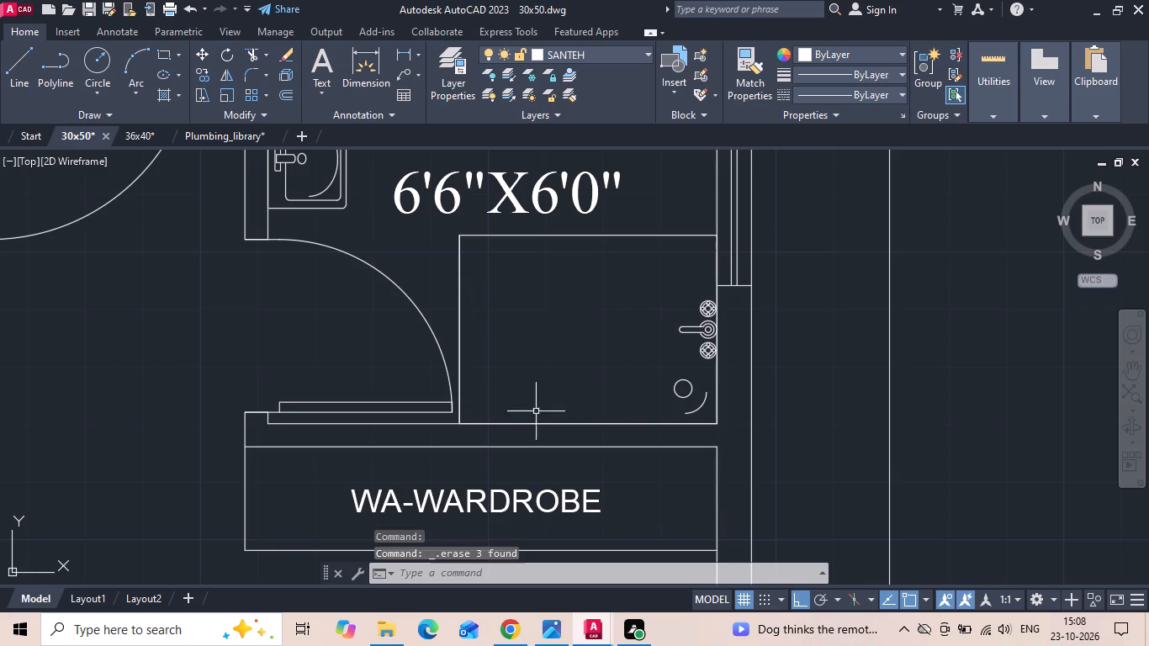
{"action": "left_click", "coordinate": [686, 415]}
{"action": "key", "text": "Delete"}
Move the drain circle east and south, closer to the tray's southeast corner.
{"action": "scroll", "coordinate": [689, 395], "scroll_direction": "up", "scroll_amount": 1}
{"action": "left_click", "coordinate": [690, 394]}
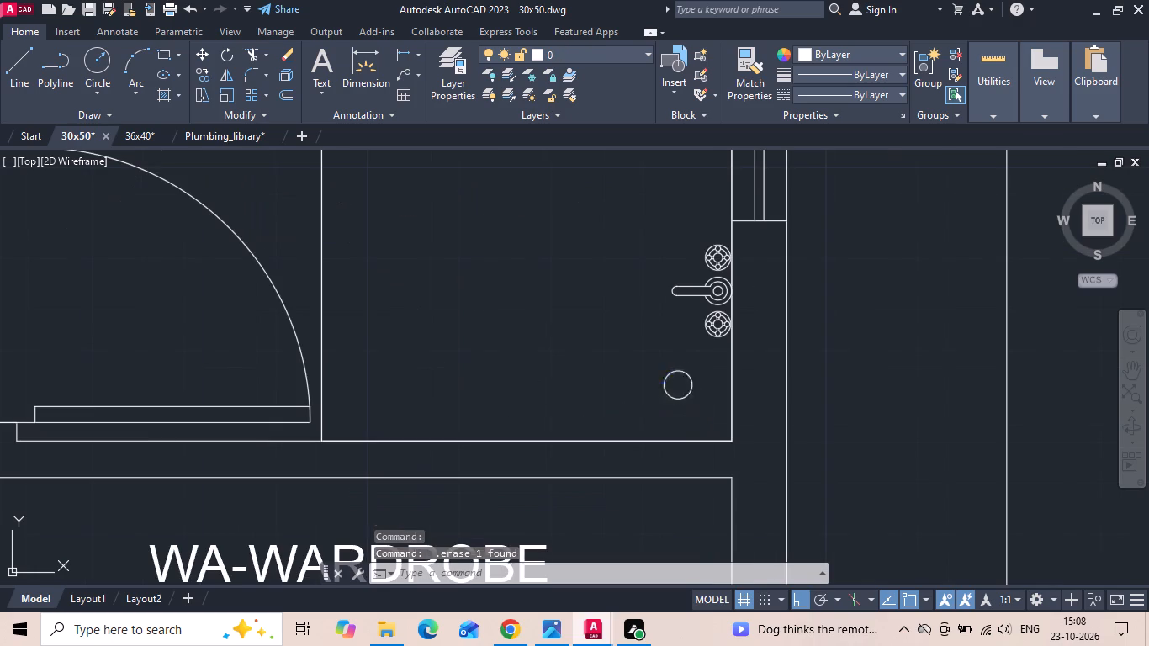
{"action": "right_click", "coordinate": [686, 387]}
{"action": "left_click", "coordinate": [719, 306]}
{"action": "scroll", "coordinate": [717, 380], "scroll_direction": "up", "scroll_amount": 2}
{"action": "left_click", "coordinate": [700, 444]}
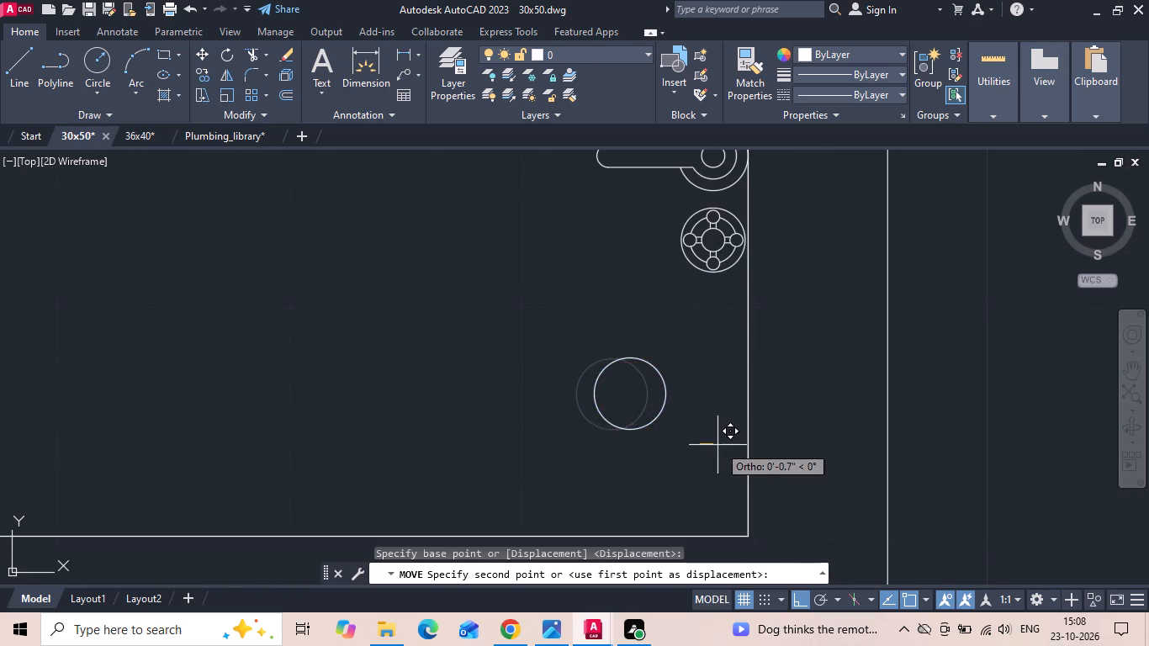
{"action": "left_click", "coordinate": [772, 447]}
{"action": "left_click_drag", "start_coordinate": [698, 456], "coordinate": [678, 427]}
{"action": "left_click", "coordinate": [664, 407]}
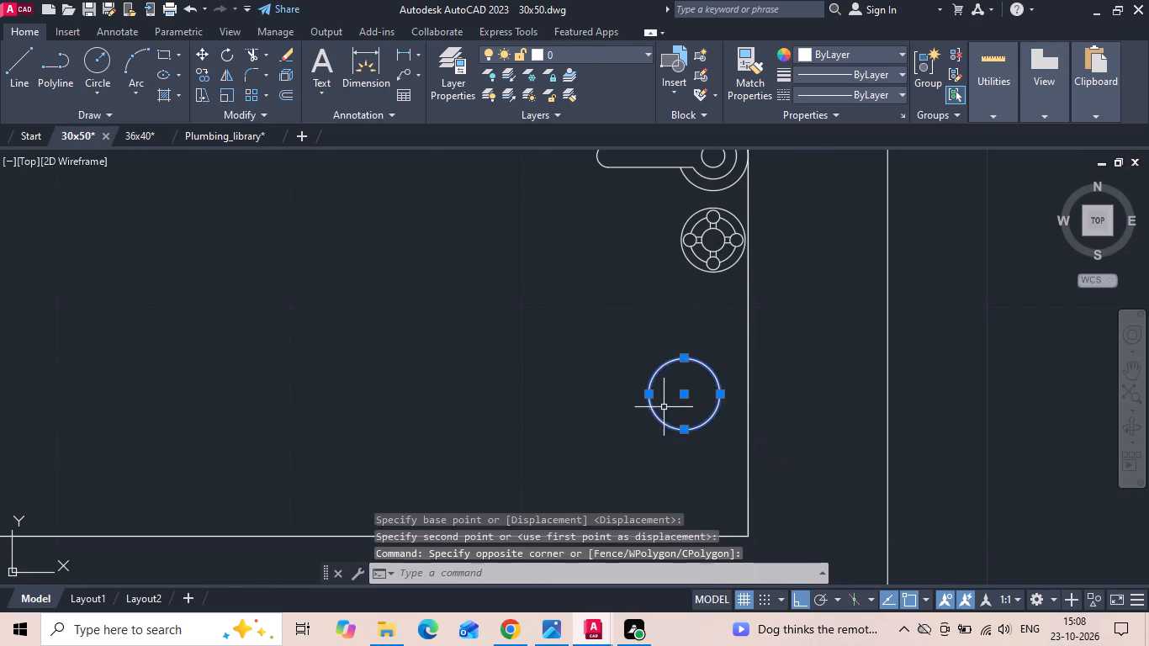
{"action": "right_click", "coordinate": [664, 406]}
{"action": "left_click", "coordinate": [710, 305]}
{"action": "middle_click_drag", "start_coordinate": [786, 373], "coordinate": [771, 302]}
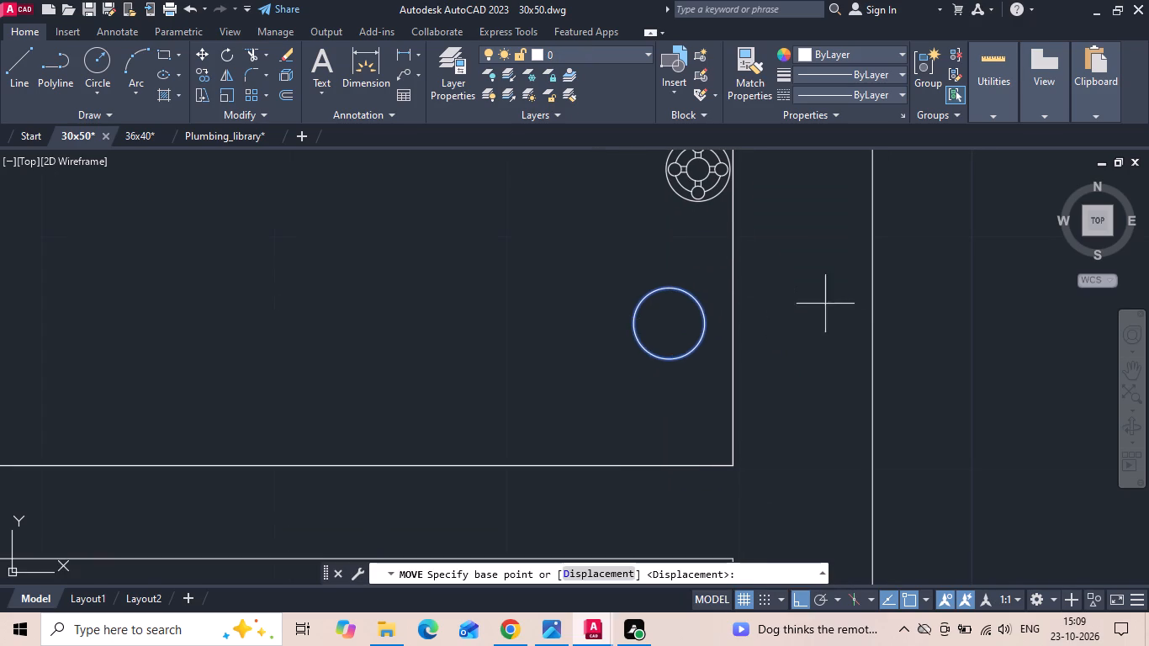
{"action": "left_click_drag", "start_coordinate": [839, 310], "coordinate": [839, 331]}
{"action": "left_click", "coordinate": [843, 364]}
Shrink the drain circle to a radius of about 1.2 inches.
{"action": "left_click", "coordinate": [704, 349]}
{"action": "left_click", "coordinate": [671, 376]}
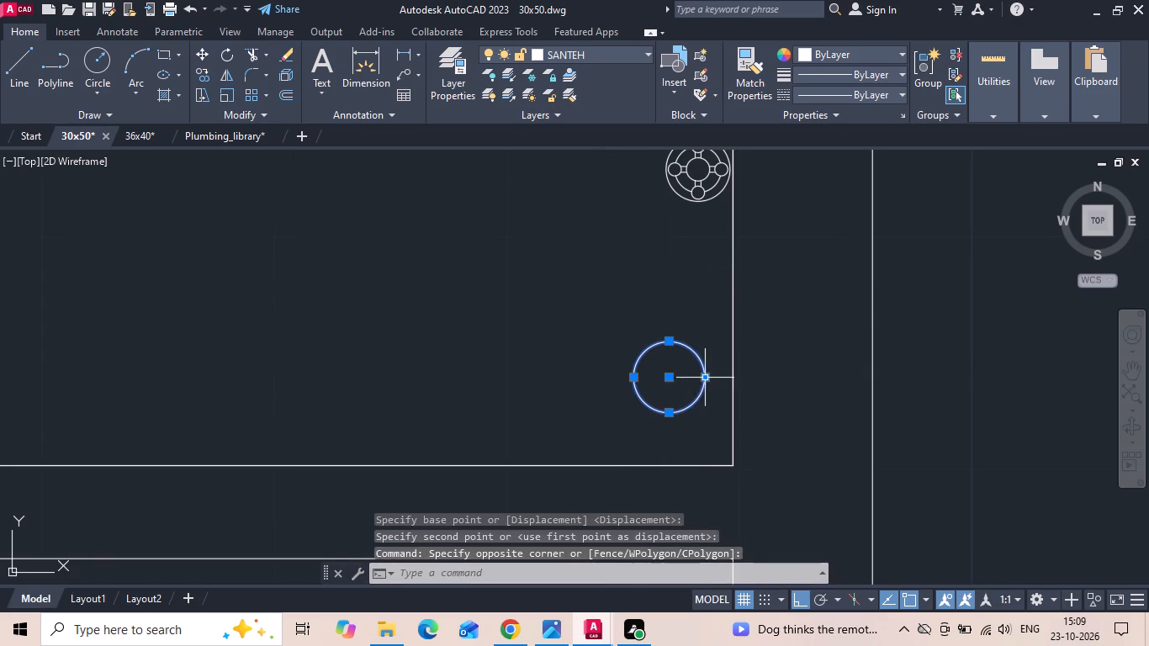
{"action": "left_click_drag", "start_coordinate": [704, 382], "coordinate": [696, 389]}
{"action": "left_click", "coordinate": [694, 390]}
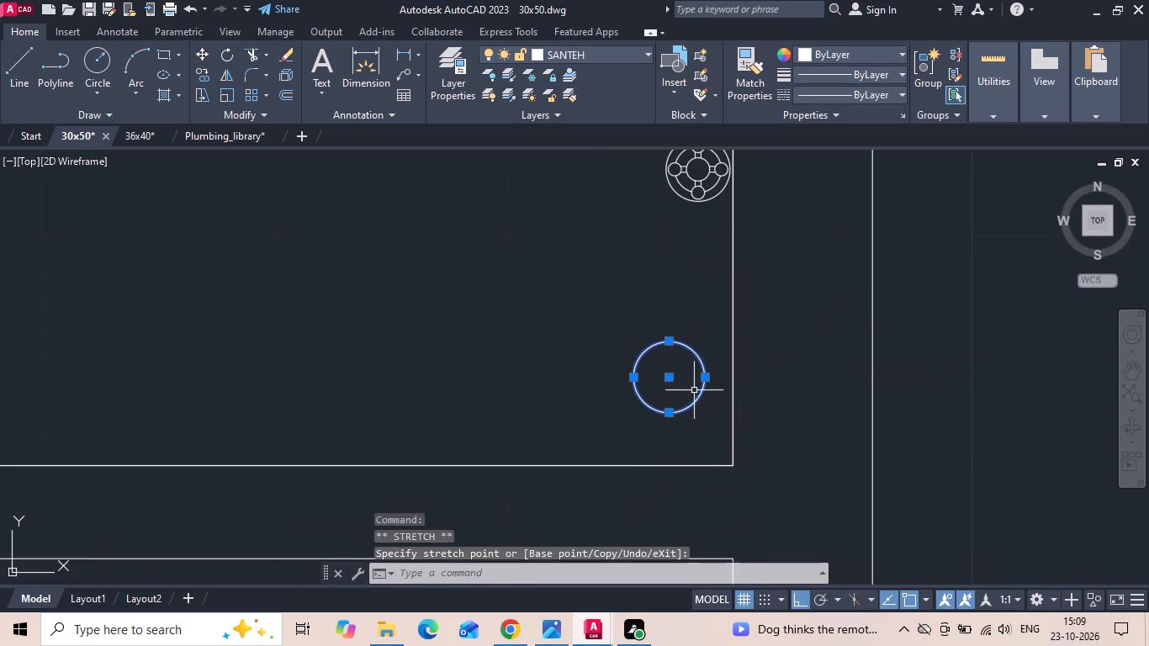
{"action": "scroll", "coordinate": [688, 390], "scroll_direction": "up", "scroll_amount": 1}
{"action": "left_click", "coordinate": [711, 371]}
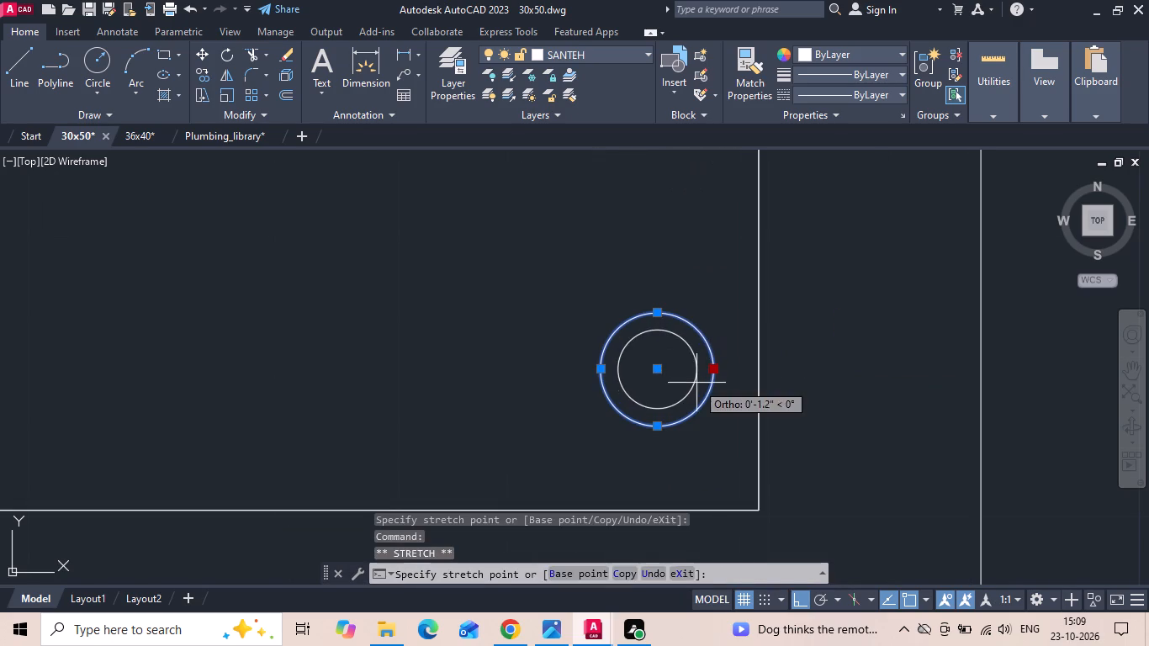
{"action": "left_click", "coordinate": [696, 383]}
{"action": "scroll", "coordinate": [686, 403], "scroll_direction": "down", "scroll_amount": 2}
{"action": "left_click", "coordinate": [686, 290]}
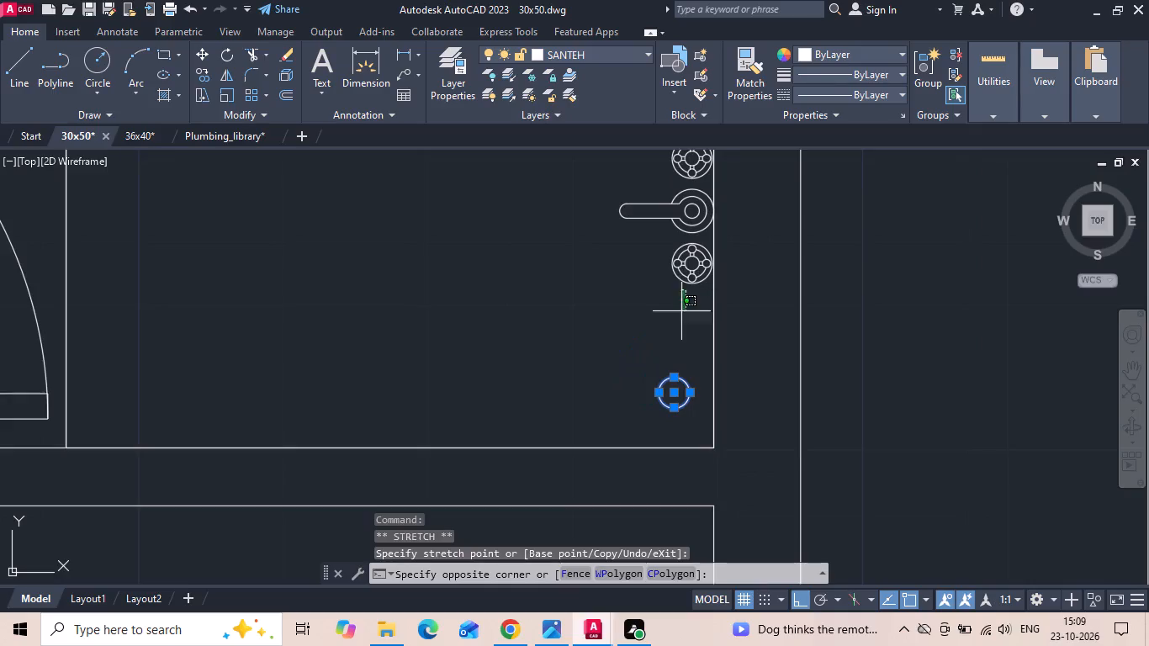
{"action": "scroll", "coordinate": [681, 339], "scroll_direction": "down", "scroll_amount": 4}
{"action": "key", "text": "Escape"}
{"action": "scroll", "coordinate": [686, 379], "scroll_direction": "down", "scroll_amount": 2}
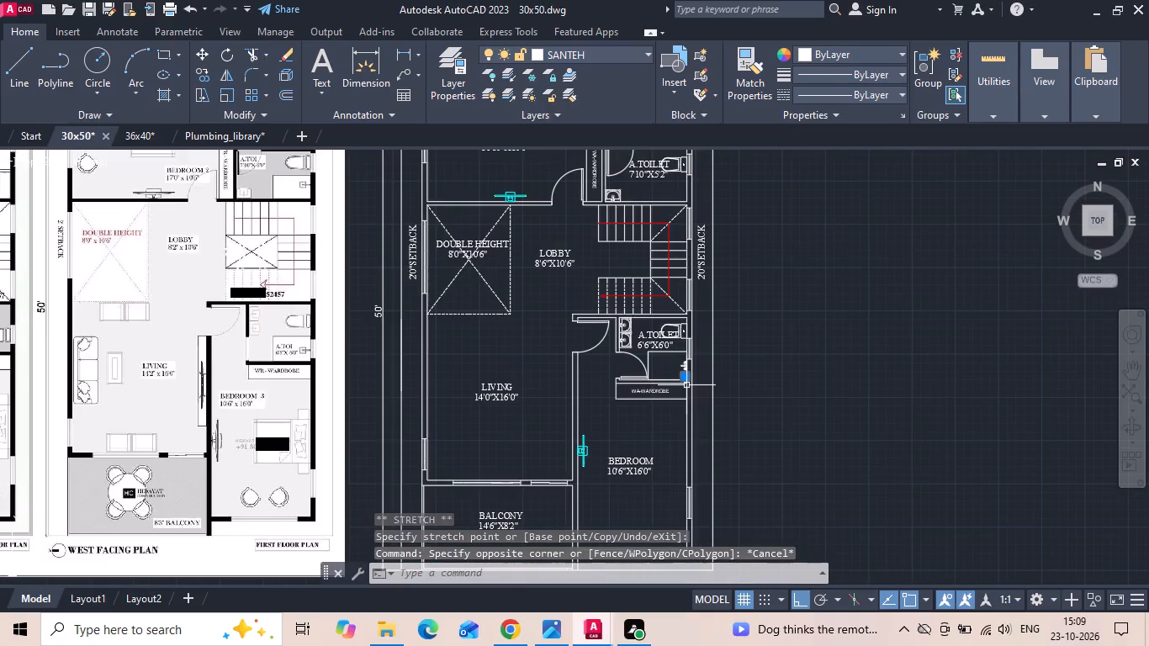
{"action": "key", "text": "Escape"}
Copy the tray outline, faucet and drain circle into the southeast corner of the northern A.TOILET 7'10"X5'2".
{"action": "scroll", "coordinate": [683, 379], "scroll_direction": "up", "scroll_amount": 3}
{"action": "left_click", "coordinate": [684, 334]}
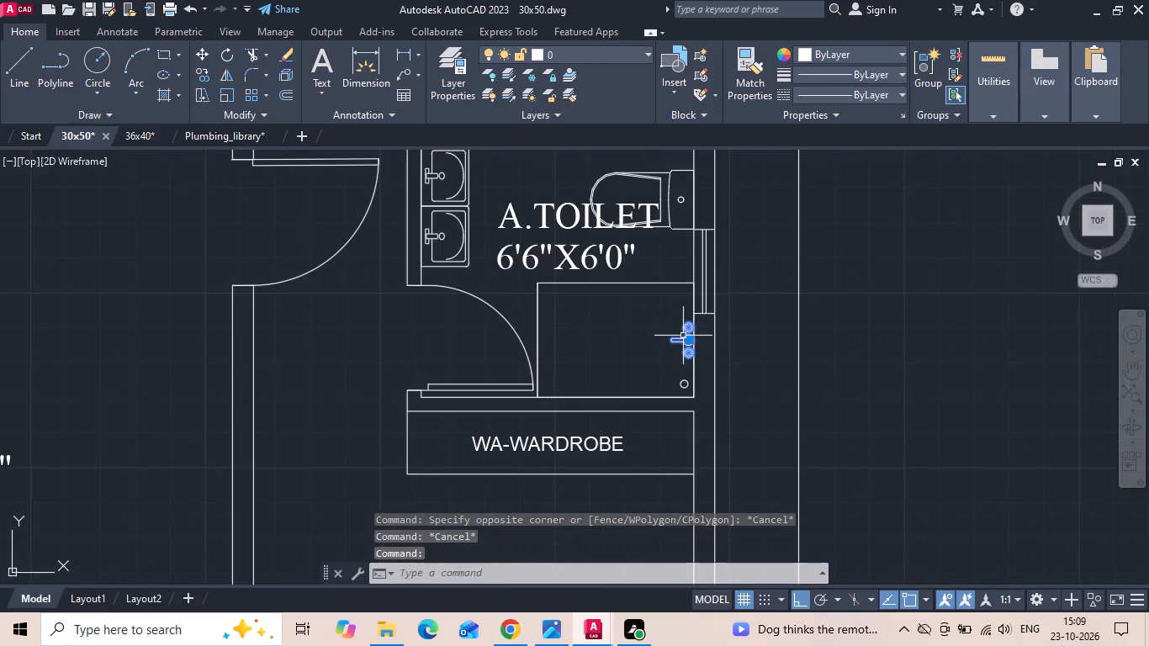
{"action": "left_click", "coordinate": [686, 386]}
{"action": "left_click", "coordinate": [680, 287]}
{"action": "left_click", "coordinate": [672, 275]}
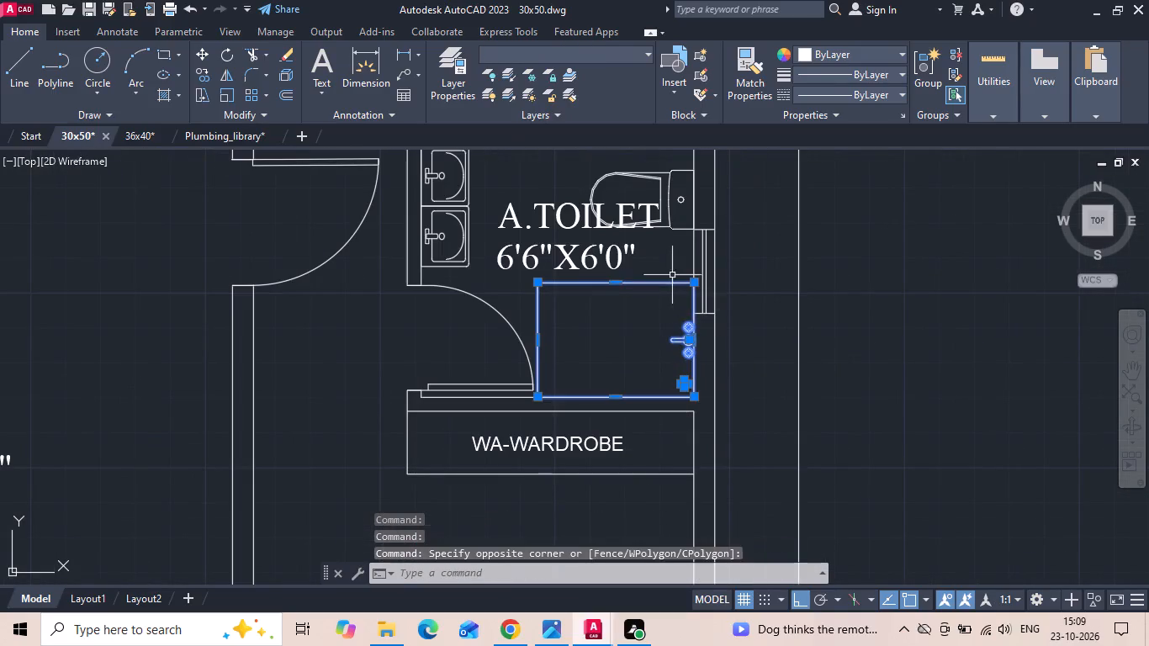
{"action": "right_click", "coordinate": [646, 333]}
{"action": "left_click", "coordinate": [686, 347]}
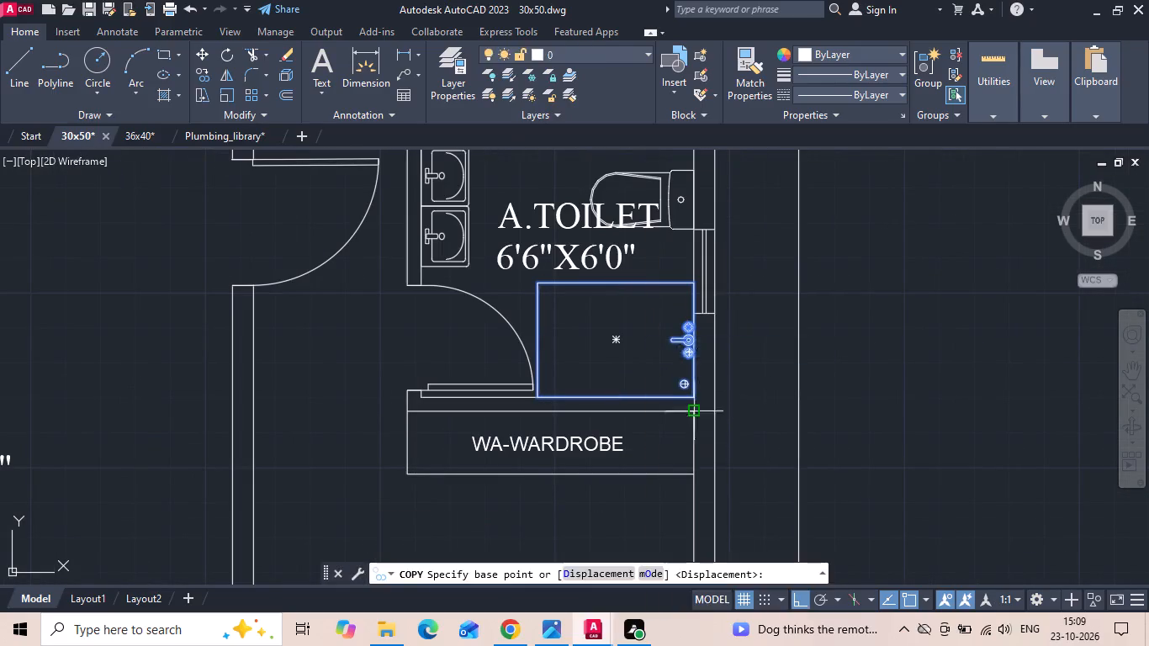
{"action": "left_click", "coordinate": [692, 394]}
{"action": "scroll", "coordinate": [680, 467], "scroll_direction": "down", "scroll_amount": 3}
{"action": "scroll", "coordinate": [656, 232], "scroll_direction": "up", "scroll_amount": 2}
{"action": "scroll", "coordinate": [695, 295], "scroll_direction": "up", "scroll_amount": 2}
{"action": "left_click", "coordinate": [762, 425]}
{"action": "scroll", "coordinate": [747, 462], "scroll_direction": "down", "scroll_amount": 2}
{"action": "key", "text": "Escape"}
Move the WC in the 7'10"X5'2" toilet about 3.5 inches north, clear of the shower tray.
{"action": "scroll", "coordinate": [743, 376], "scroll_direction": "up", "scroll_amount": 2}
{"action": "left_click", "coordinate": [720, 278]}
{"action": "left_click", "coordinate": [700, 301]}
{"action": "right_click", "coordinate": [700, 301]}
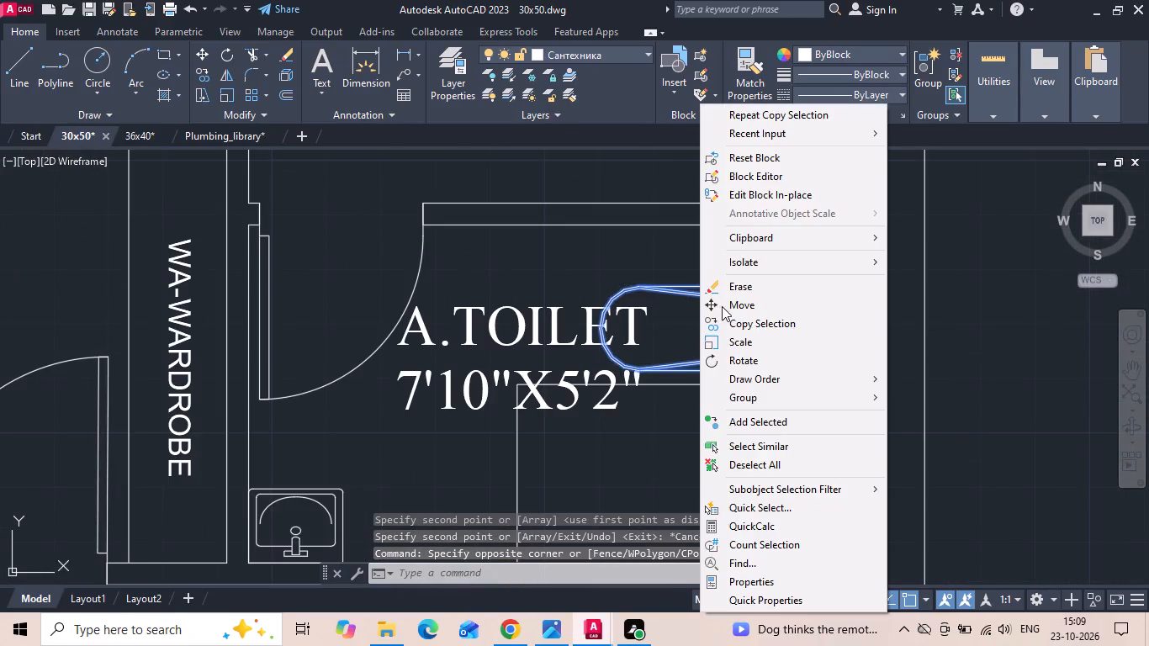
{"action": "left_click", "coordinate": [722, 306]}
{"action": "left_click", "coordinate": [860, 421]}
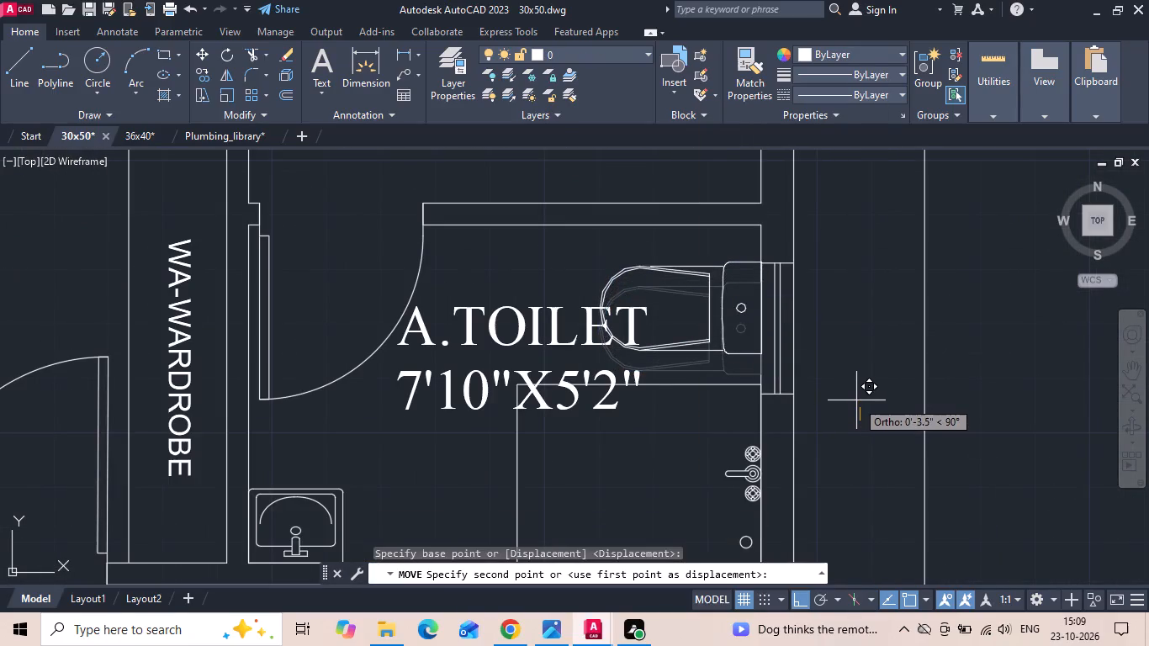
{"action": "left_click", "coordinate": [855, 397]}
{"action": "scroll", "coordinate": [727, 278], "scroll_direction": "down", "scroll_amount": 1}
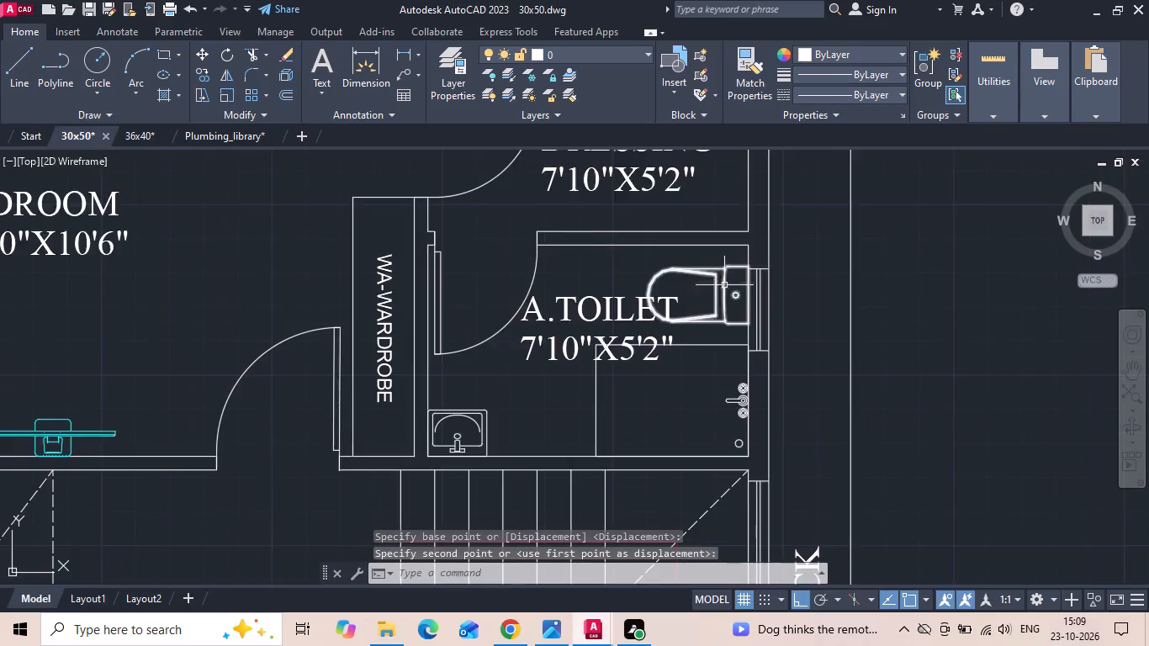
Copy the WC and faucet from the first-floor 6'6"X6'0" A.TOILET to the northeast corner of the ground-floor 6'6"X5'0" A.TOILET.
{"action": "scroll", "coordinate": [666, 426], "scroll_direction": "down", "scroll_amount": 2}
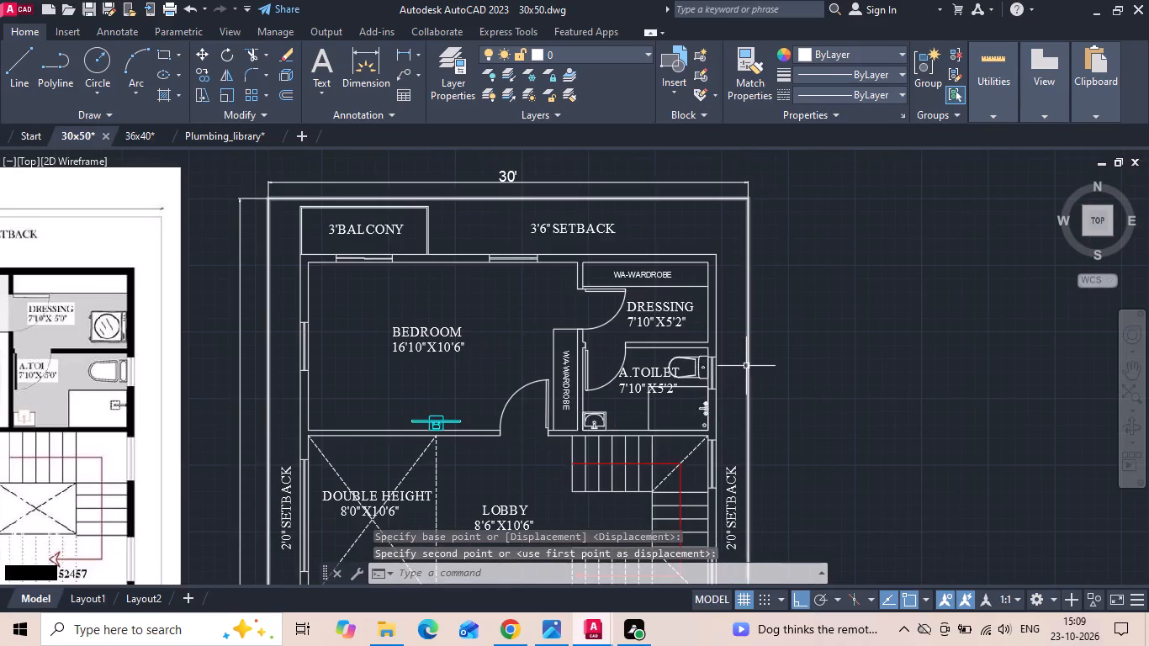
{"action": "scroll", "coordinate": [773, 360], "scroll_direction": "down", "scroll_amount": 3}
{"action": "scroll", "coordinate": [351, 477], "scroll_direction": "up", "scroll_amount": 2}
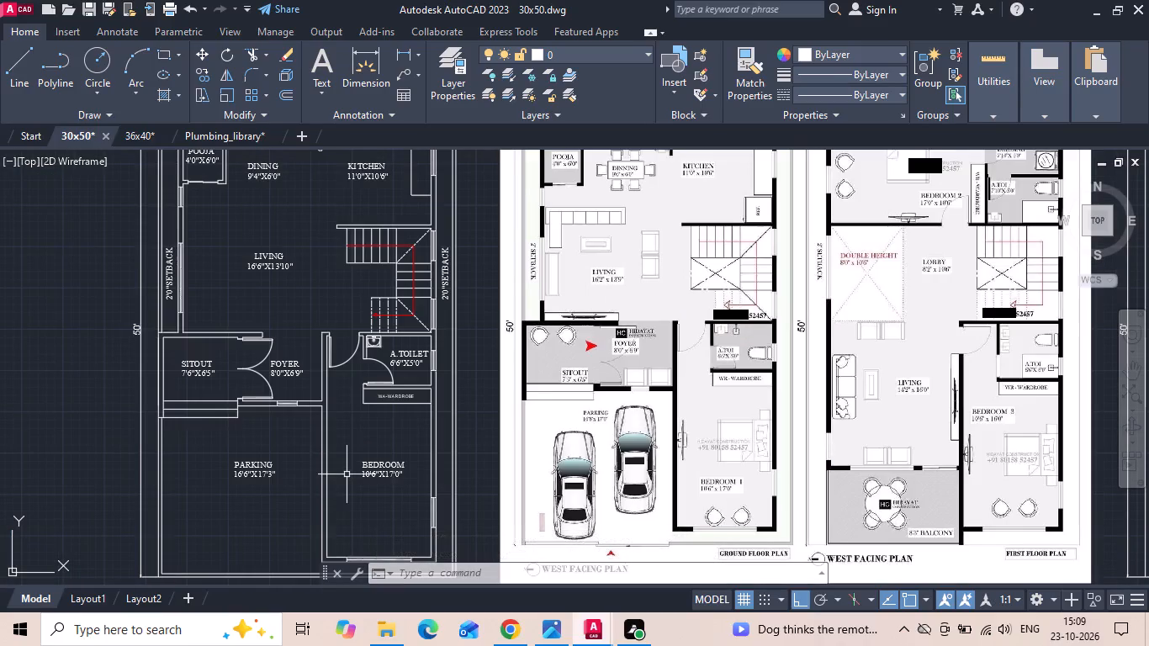
{"action": "scroll", "coordinate": [281, 376], "scroll_direction": "down", "scroll_amount": 1}
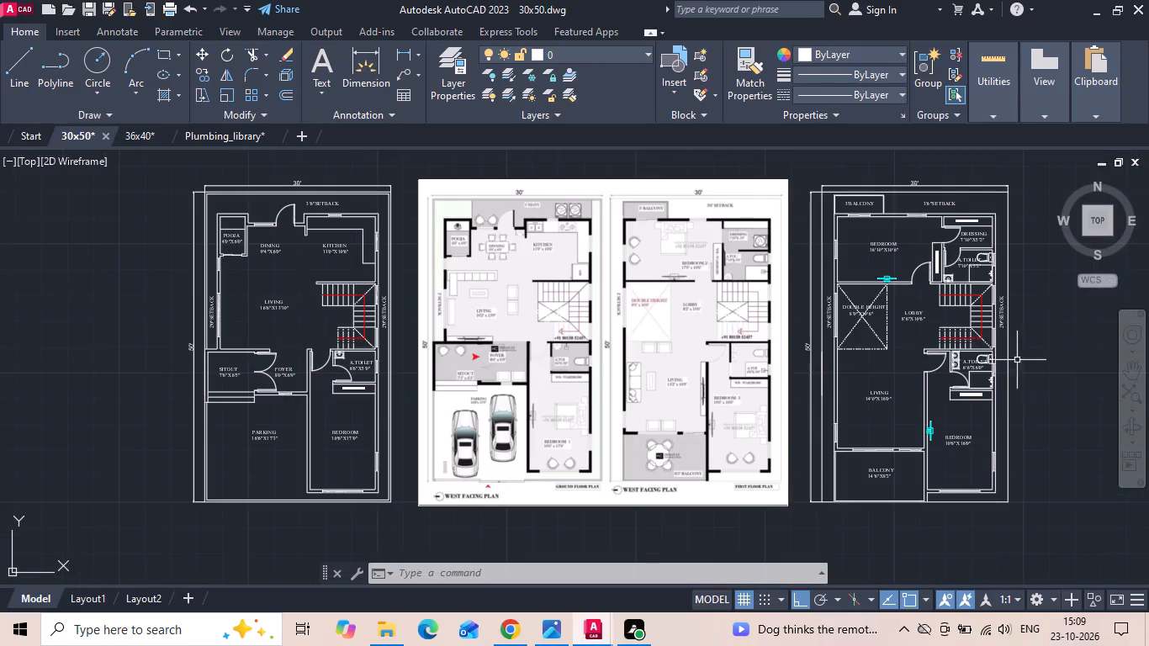
{"action": "scroll", "coordinate": [1025, 363], "scroll_direction": "up", "scroll_amount": 3}
{"action": "scroll", "coordinate": [933, 376], "scroll_direction": "up", "scroll_amount": 1}
{"action": "left_click", "coordinate": [782, 296]}
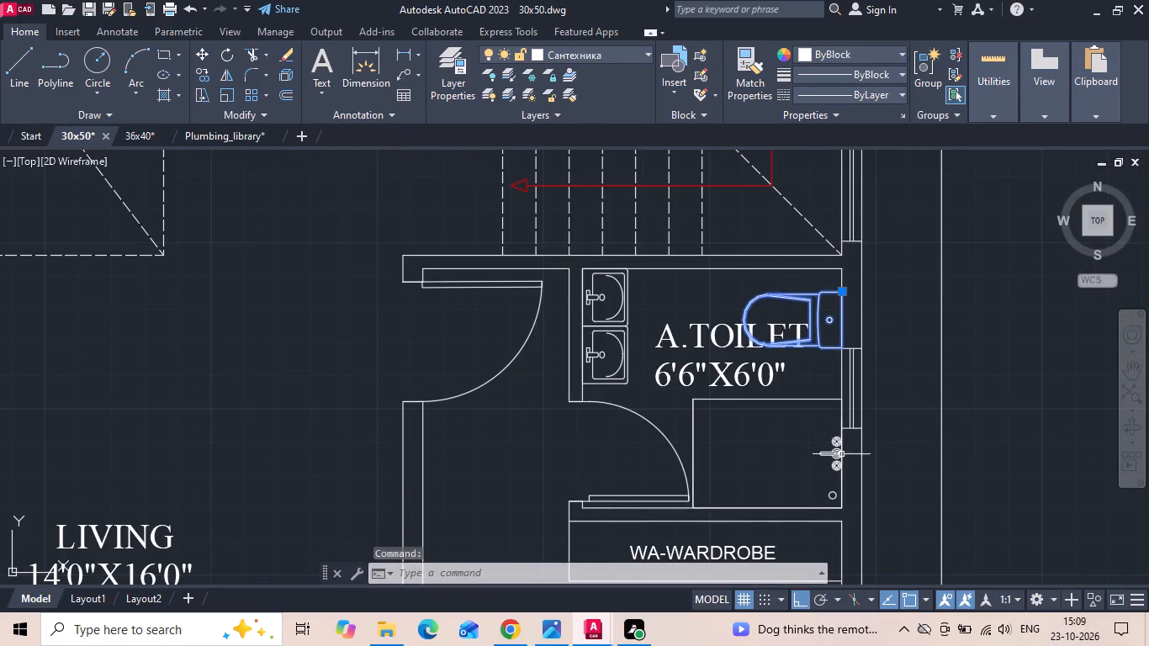
{"action": "left_click", "coordinate": [834, 457]}
{"action": "right_click", "coordinate": [834, 457]}
{"action": "left_click", "coordinate": [920, 198]}
{"action": "scroll", "coordinate": [876, 266], "scroll_direction": "up", "scroll_amount": 1}
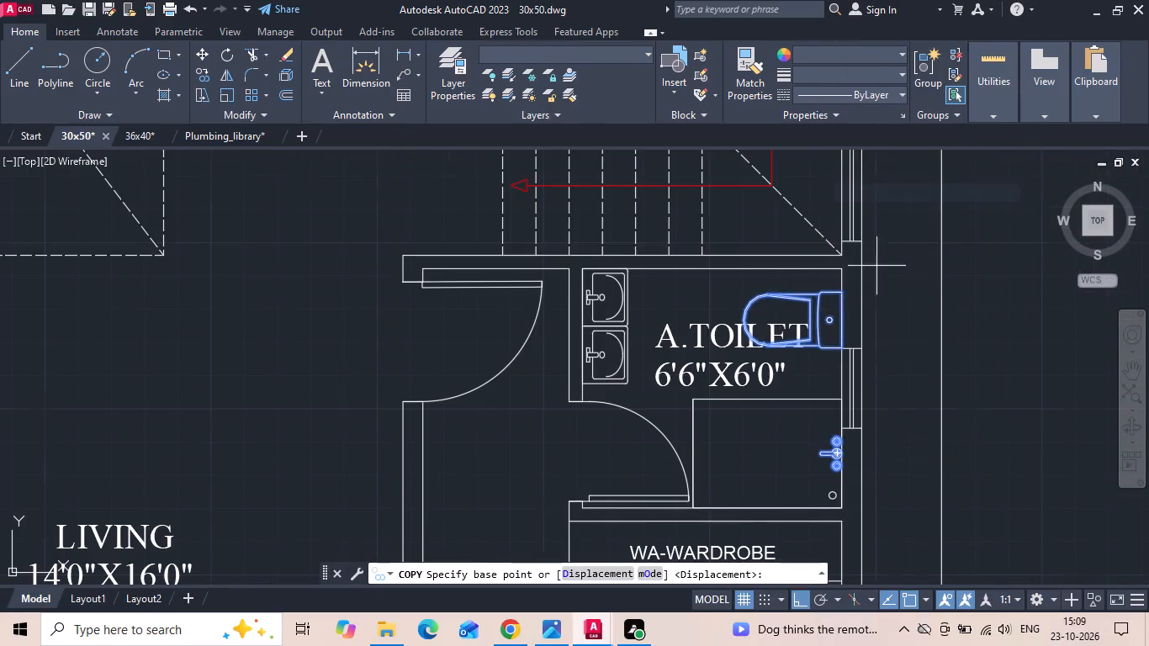
{"action": "scroll", "coordinate": [876, 266], "scroll_direction": "up", "scroll_amount": 1}
{"action": "left_click", "coordinate": [782, 269]}
{"action": "scroll", "coordinate": [907, 303], "scroll_direction": "down", "scroll_amount": 6}
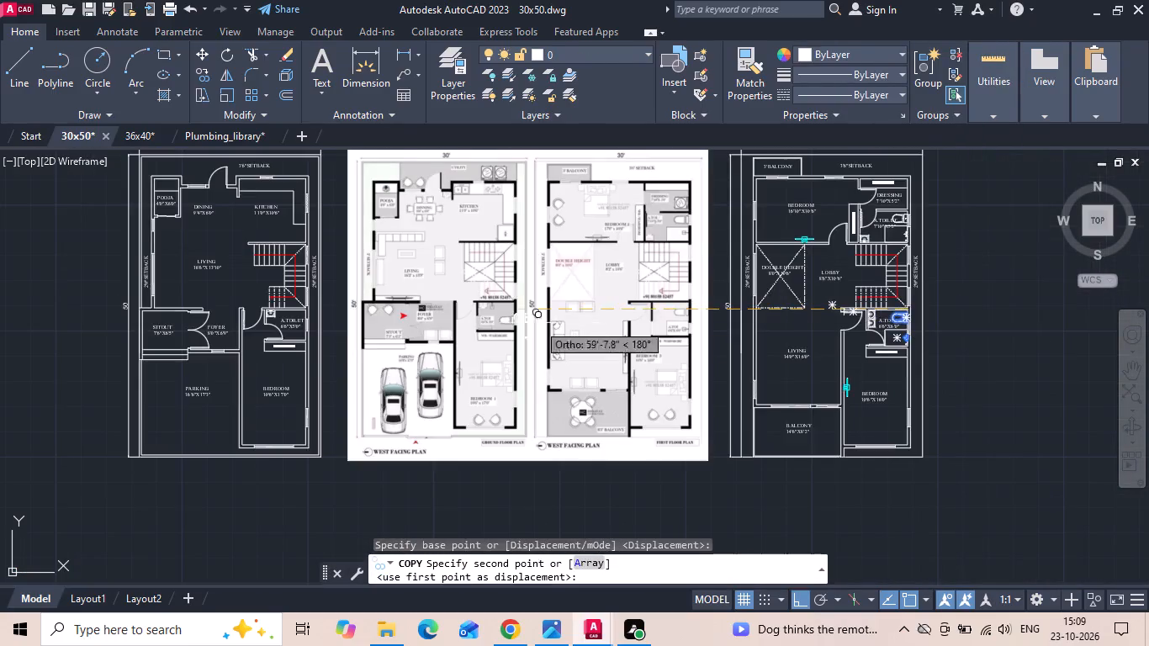
{"action": "scroll", "coordinate": [293, 332], "scroll_direction": "up", "scroll_amount": 3}
{"action": "scroll", "coordinate": [318, 229], "scroll_direction": "up", "scroll_amount": 2}
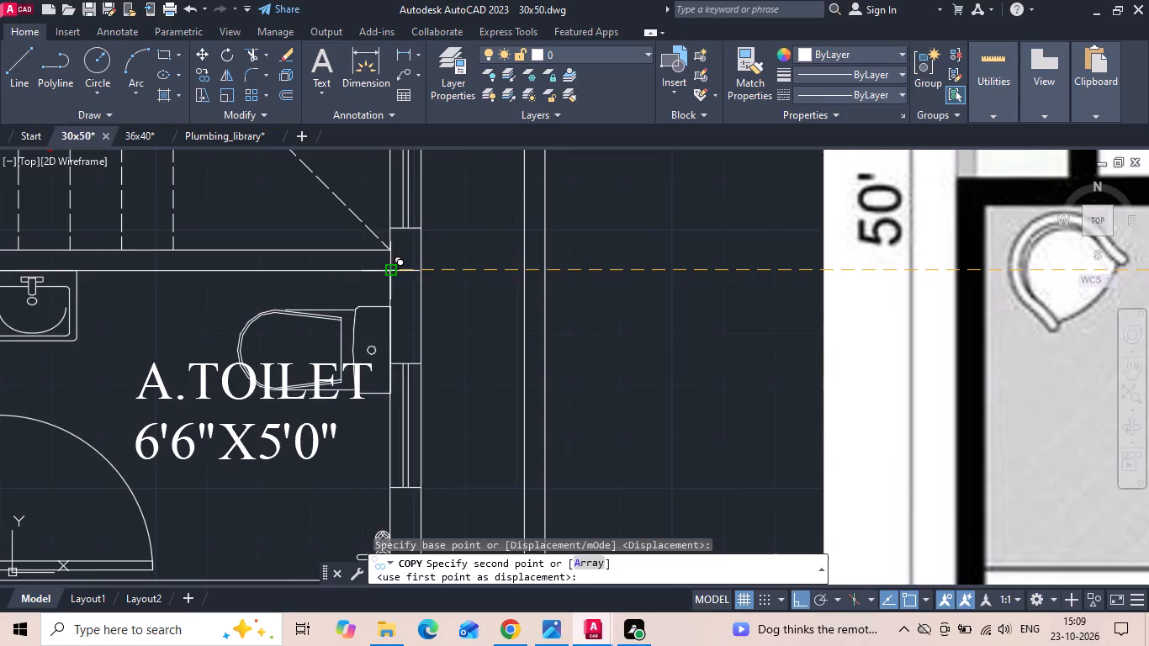
{"action": "left_click", "coordinate": [394, 267]}
{"action": "scroll", "coordinate": [404, 289], "scroll_direction": "down", "scroll_amount": 2}
{"action": "key", "text": "Escape"}
{"action": "scroll", "coordinate": [239, 343], "scroll_direction": "down", "scroll_amount": 2}
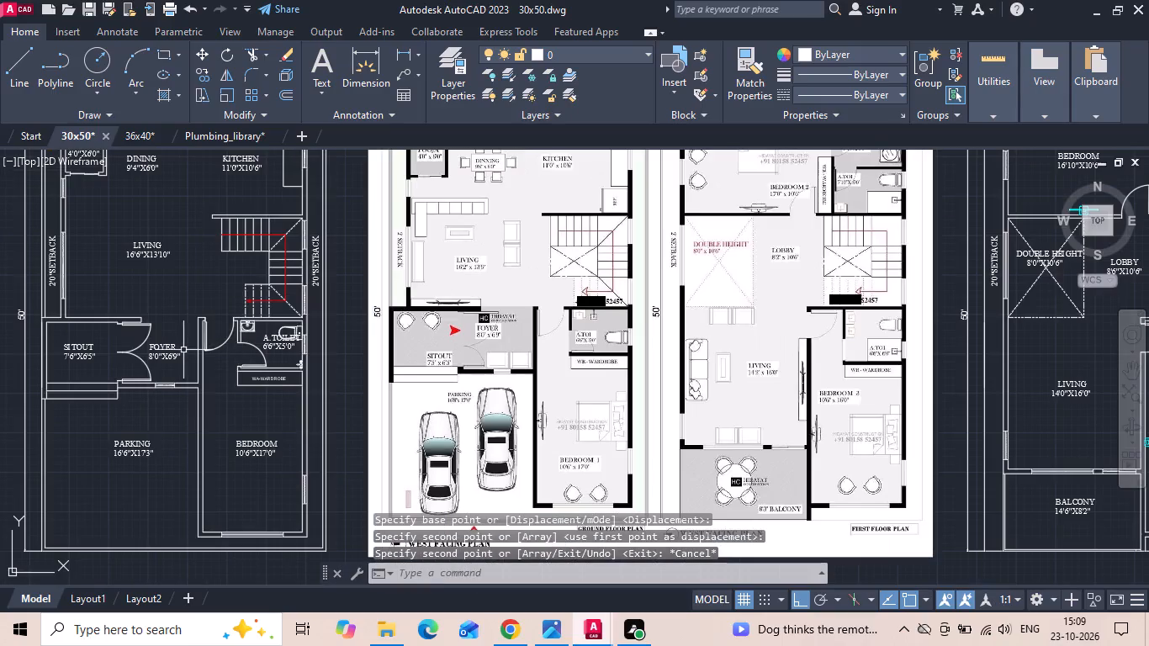
Move the WC in the 6'6"X5'0" toilet south along the east wall, centred on the window.
{"action": "scroll", "coordinate": [134, 358], "scroll_direction": "up", "scroll_amount": 2}
{"action": "scroll", "coordinate": [191, 391], "scroll_direction": "down", "scroll_amount": 1}
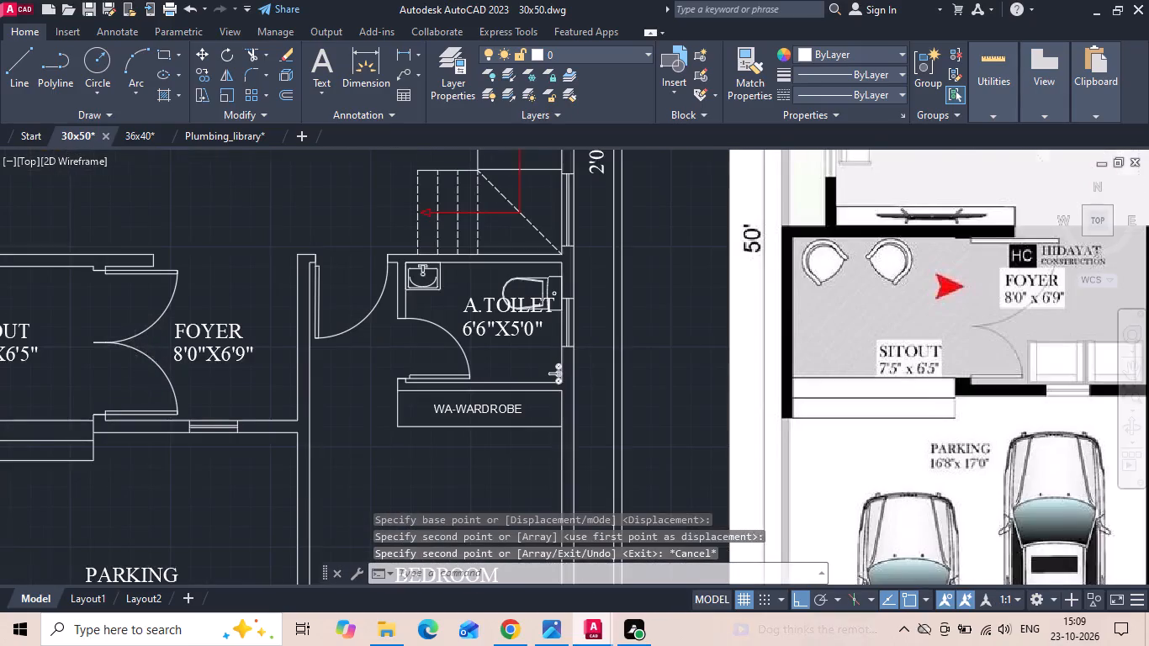
{"action": "middle_click_drag", "start_coordinate": [216, 381], "coordinate": [273, 409]}
{"action": "scroll", "coordinate": [408, 368], "scroll_direction": "up", "scroll_amount": 2}
{"action": "left_click", "coordinate": [500, 342]}
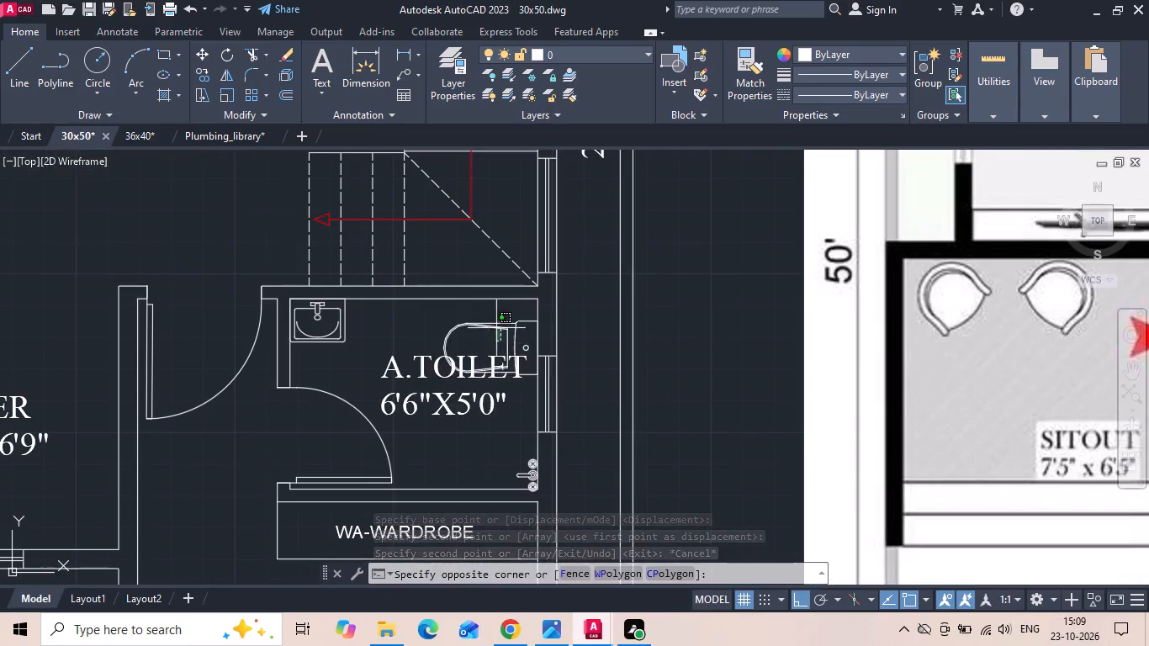
{"action": "left_click", "coordinate": [485, 303]}
{"action": "right_click", "coordinate": [484, 305]}
{"action": "left_click", "coordinate": [528, 311]}
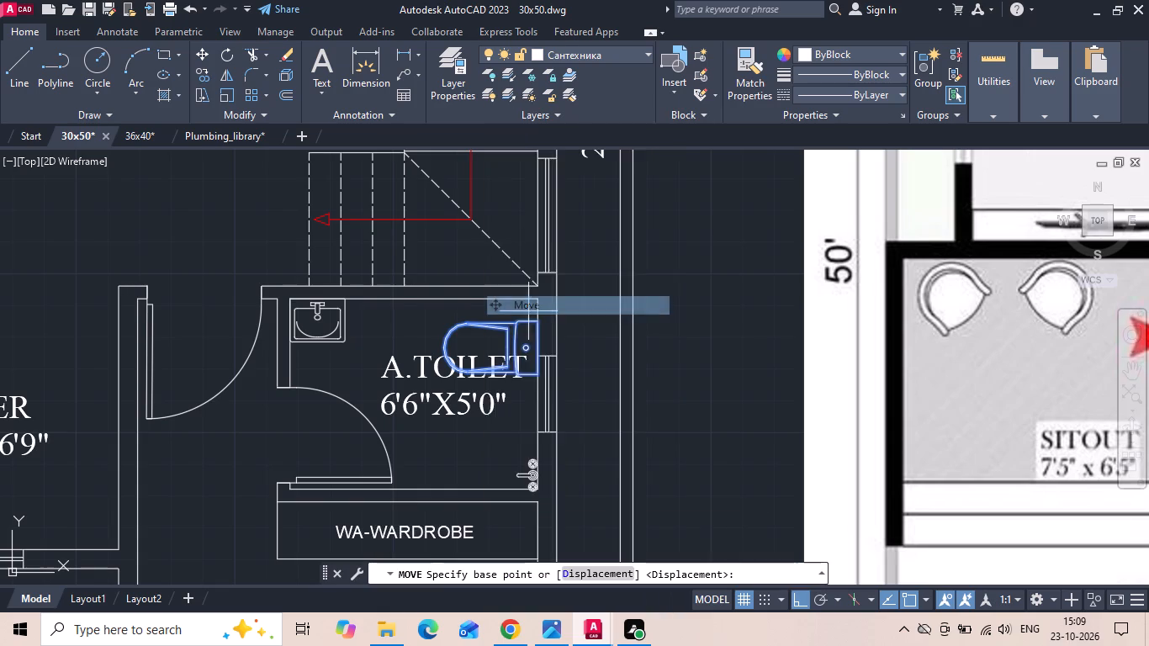
{"action": "scroll", "coordinate": [538, 362], "scroll_direction": "up", "scroll_amount": 1}
{"action": "left_click", "coordinate": [537, 337]}
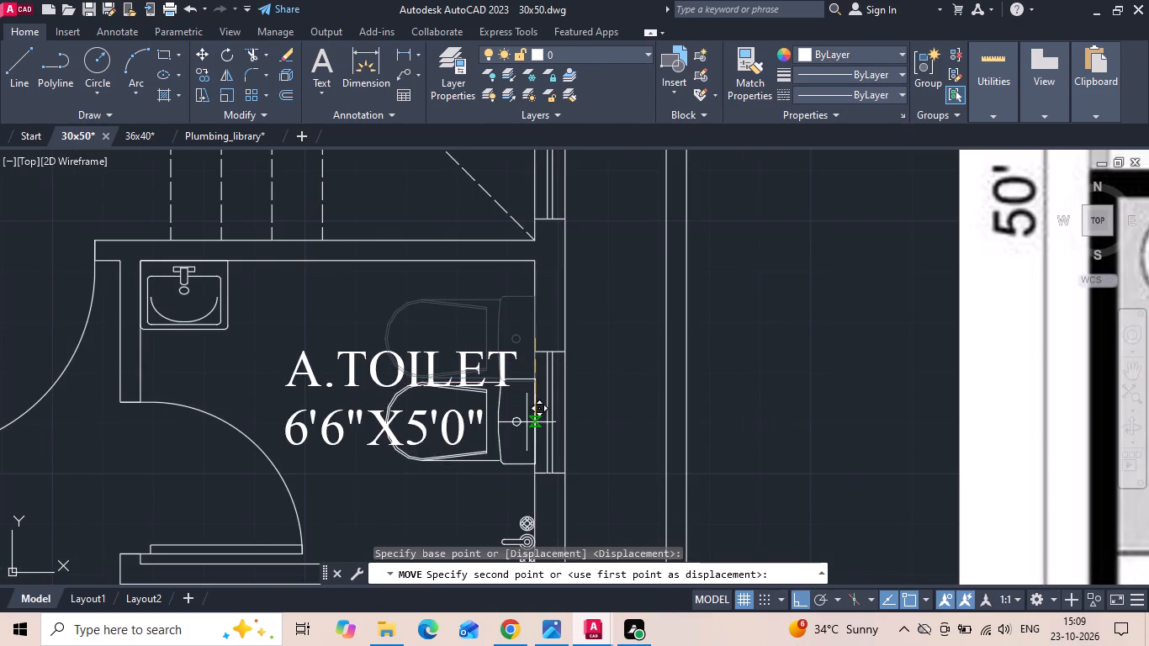
{"action": "left_click", "coordinate": [531, 415]}
{"action": "scroll", "coordinate": [529, 379], "scroll_direction": "down", "scroll_amount": 1}
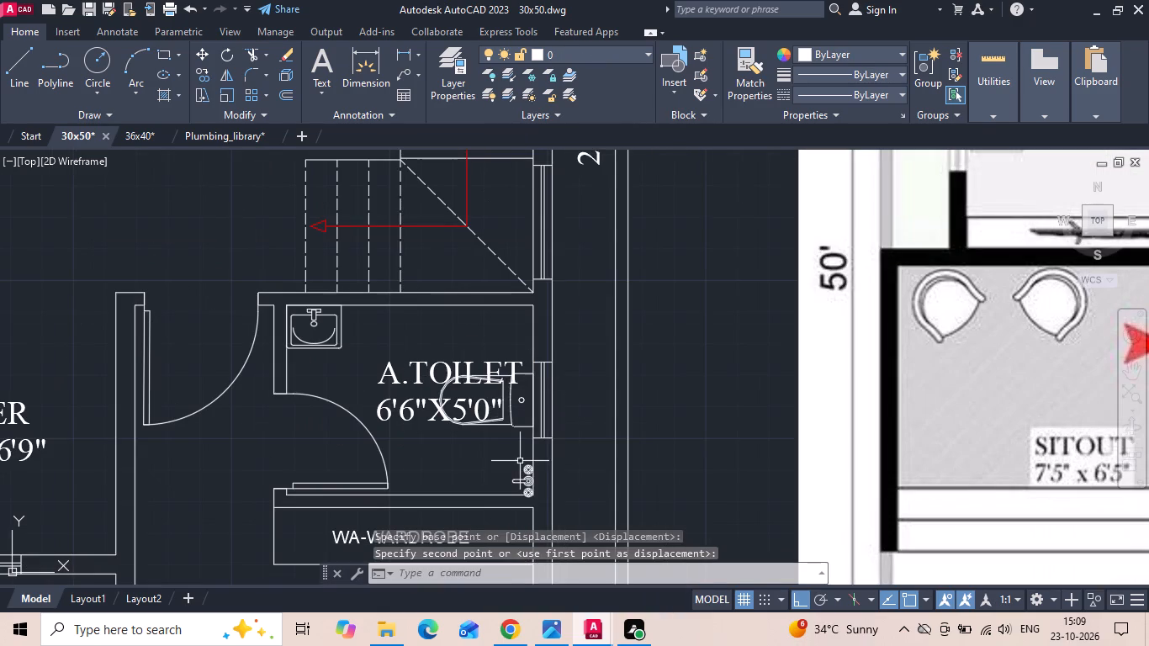
Move the faucet in the 6'6"X5'0" toilet north along the east wall, beyond the WC.
{"action": "left_click", "coordinate": [520, 464]}
{"action": "left_click", "coordinate": [511, 487]}
{"action": "right_click", "coordinate": [511, 487]}
{"action": "left_click", "coordinate": [548, 301]}
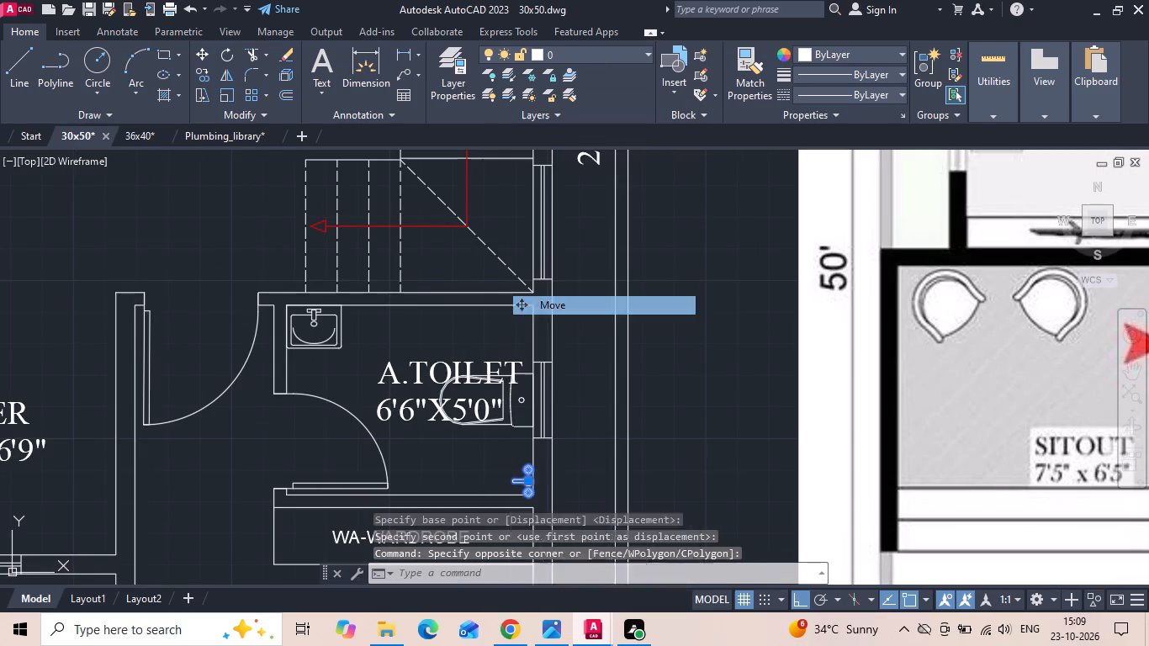
{"action": "left_click", "coordinate": [522, 485]}
{"action": "scroll", "coordinate": [491, 362], "scroll_direction": "up", "scroll_amount": 2}
{"action": "left_click", "coordinate": [485, 300]}
{"action": "key", "text": "Escape"}
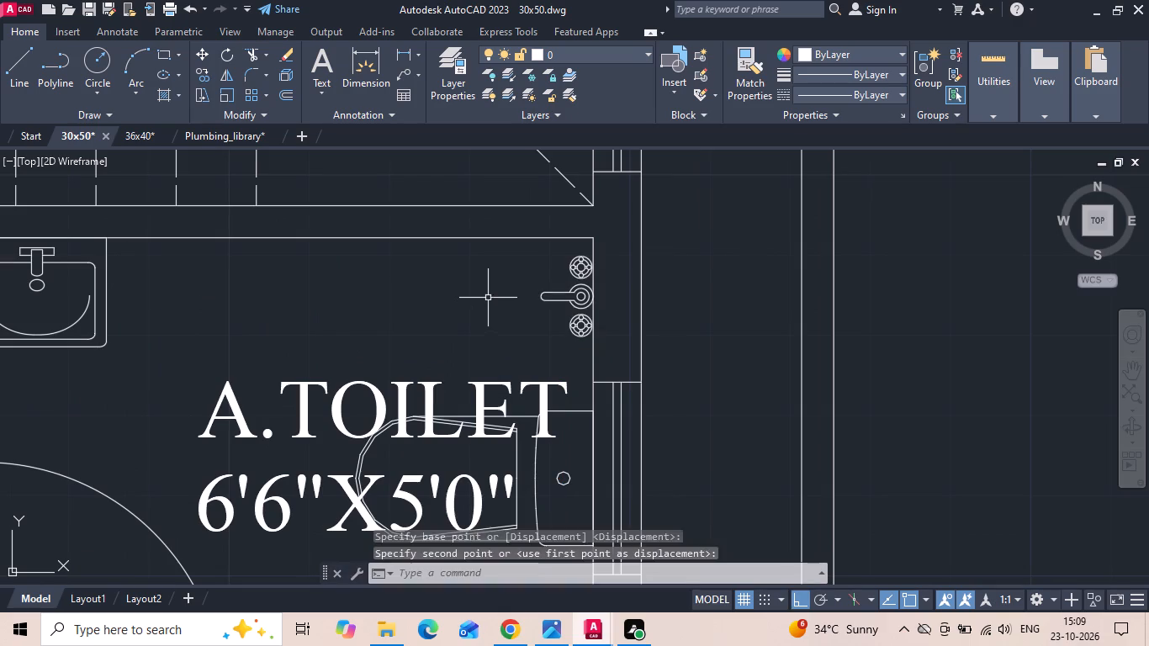
Rotate the faucet 90° counter-clockwise so its spout points south.
{"action": "left_click", "coordinate": [559, 298]}
{"action": "right_click", "coordinate": [559, 298]}
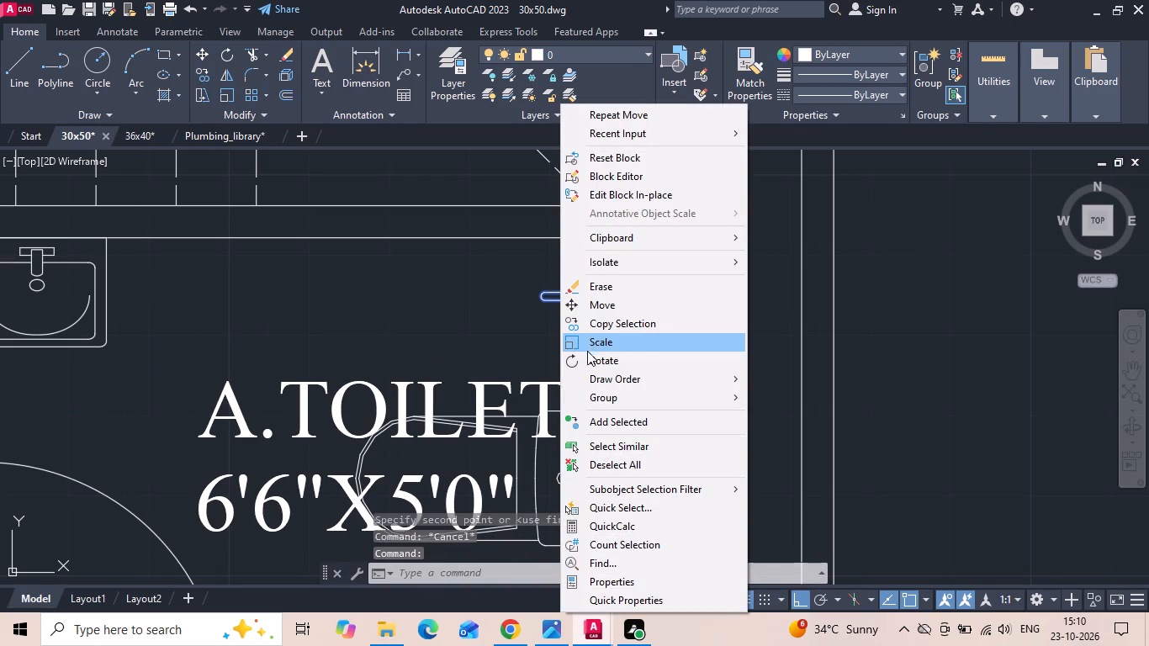
{"action": "left_click", "coordinate": [587, 357]}
{"action": "left_click_drag", "start_coordinate": [527, 303], "coordinate": [531, 321]}
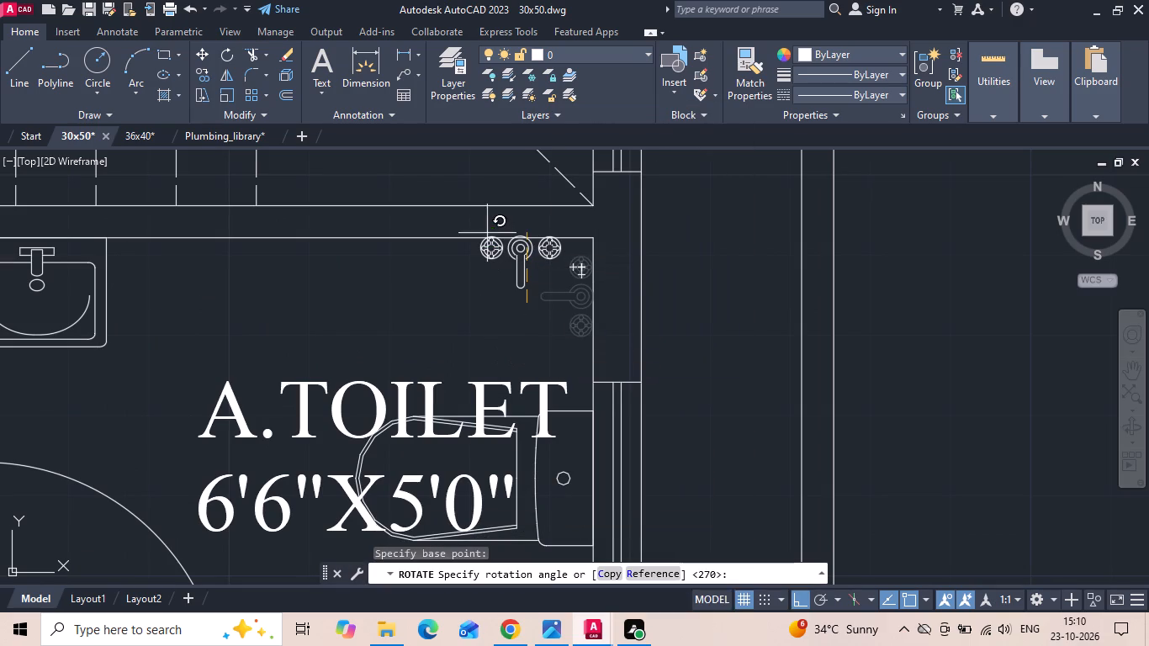
{"action": "left_click", "coordinate": [474, 179]}
Move the rotated faucet onto the toilet's north wall, between the washbasin and the WC.
{"action": "left_click", "coordinate": [514, 257]}
{"action": "right_click", "coordinate": [514, 257]}
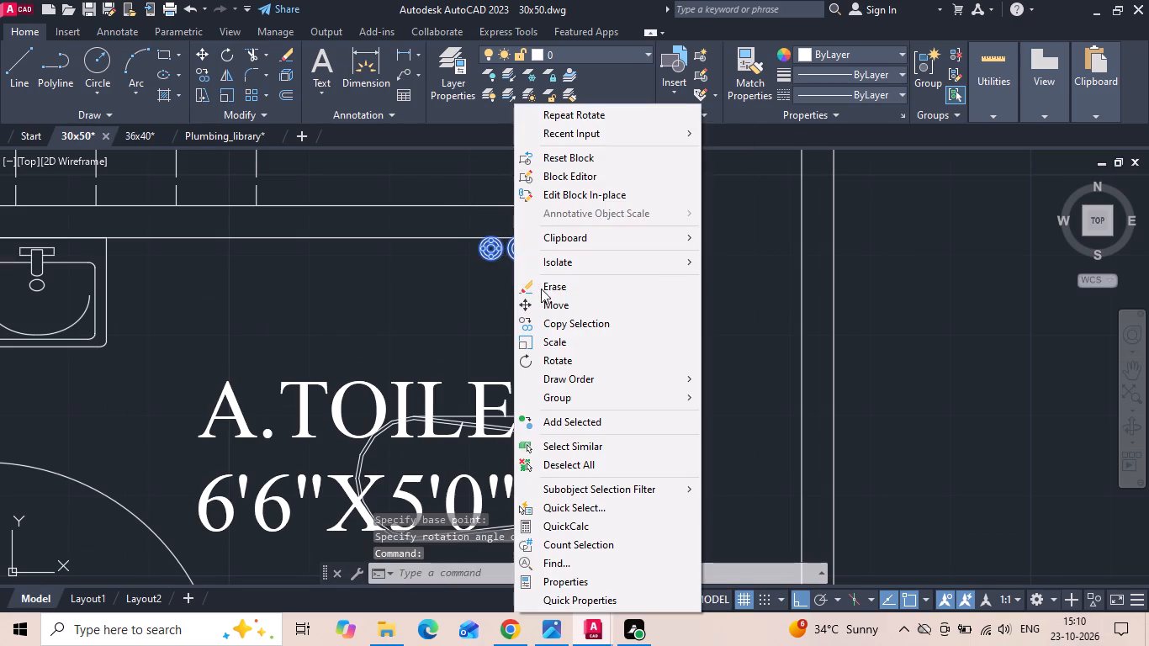
{"action": "left_click", "coordinate": [543, 303]}
{"action": "scroll", "coordinate": [516, 248], "scroll_direction": "up", "scroll_amount": 5}
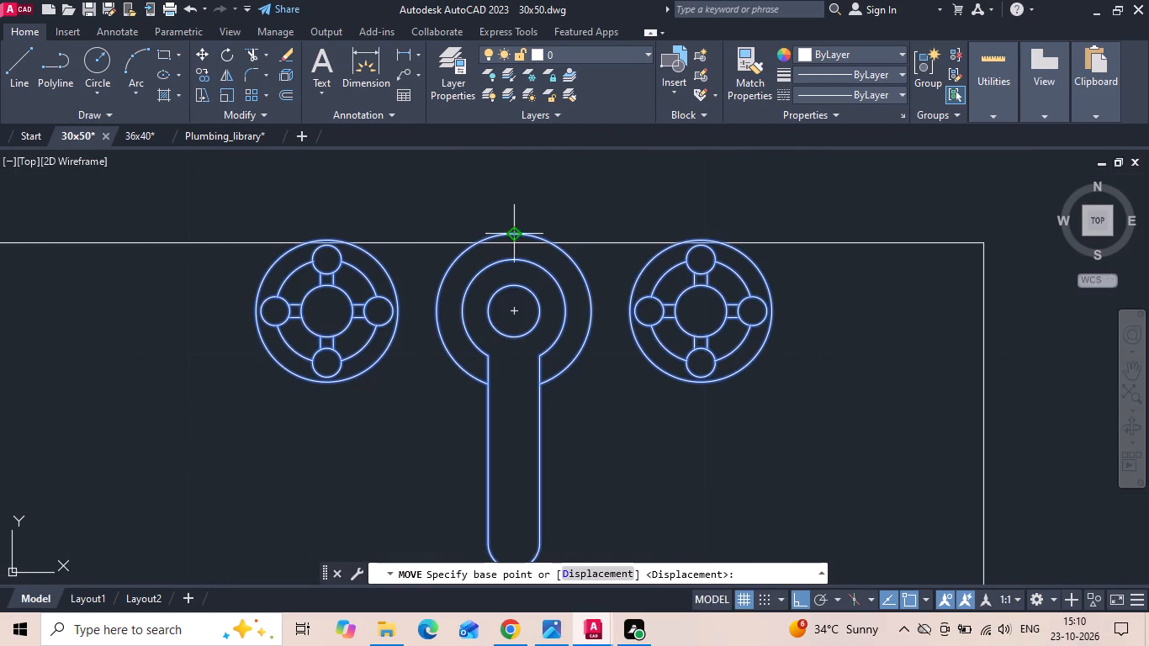
{"action": "left_click", "coordinate": [516, 229]}
{"action": "scroll", "coordinate": [533, 265], "scroll_direction": "down", "scroll_amount": 4}
{"action": "left_click", "coordinate": [337, 268]}
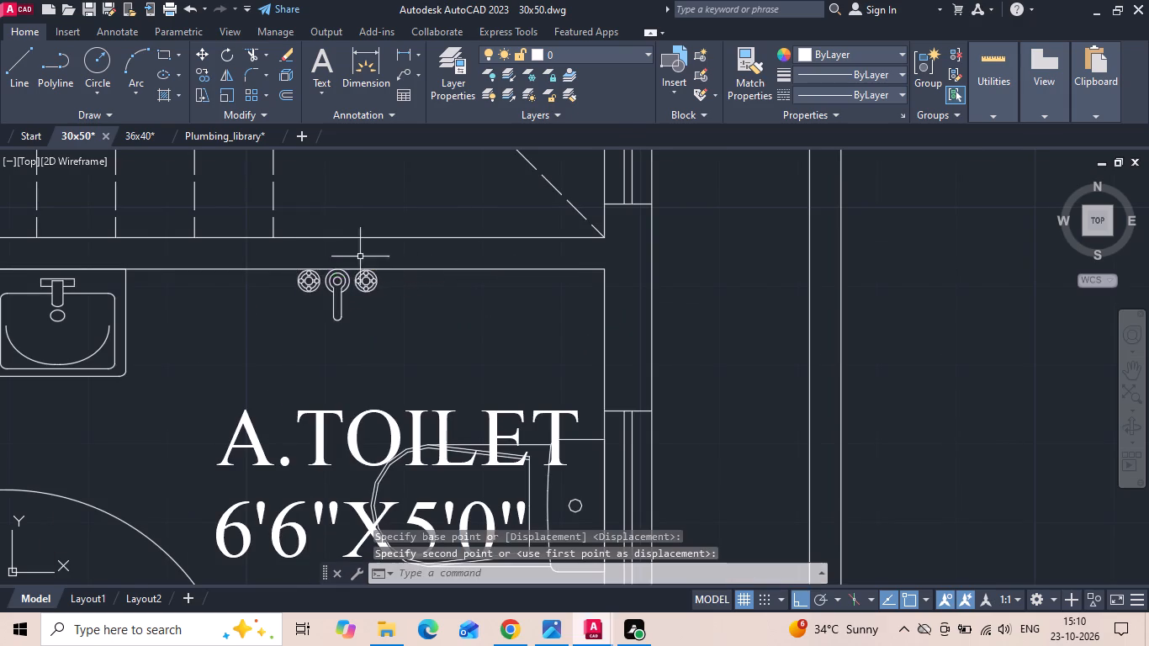
Set the text height of the A.TOILET 6'6"X5'0" label to 5".
{"action": "scroll", "coordinate": [492, 221], "scroll_direction": "down", "scroll_amount": 2}
{"action": "double_click", "coordinate": [426, 314]}
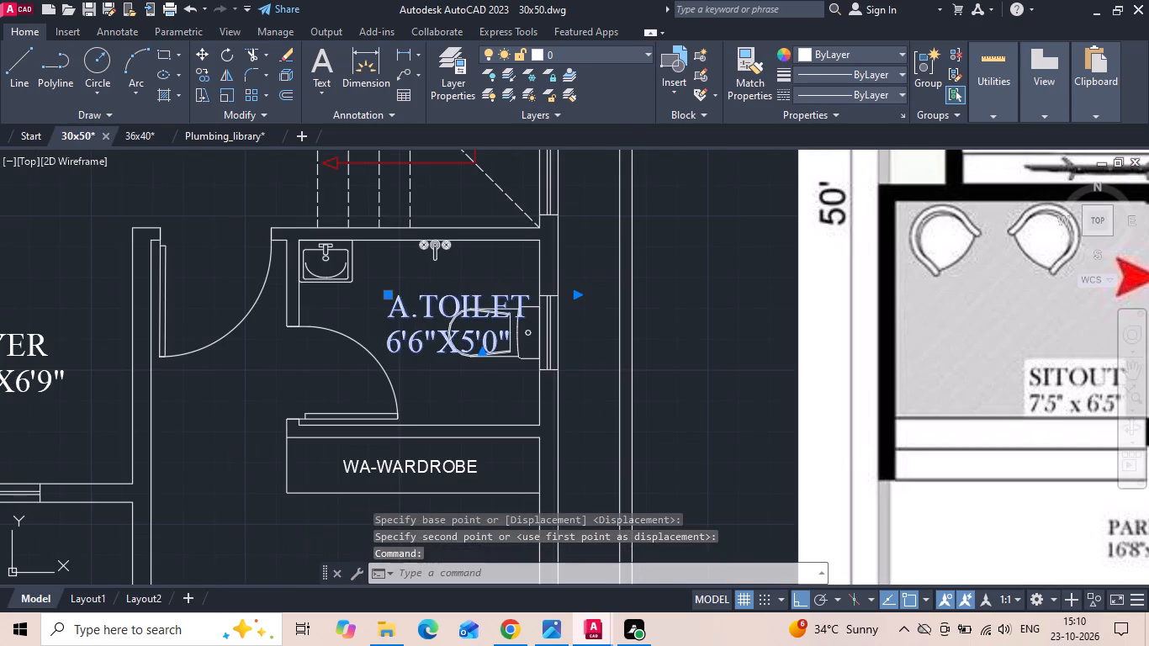
{"action": "key", "text": "ctrl+a"}
{"action": "left_click", "coordinate": [201, 73]}
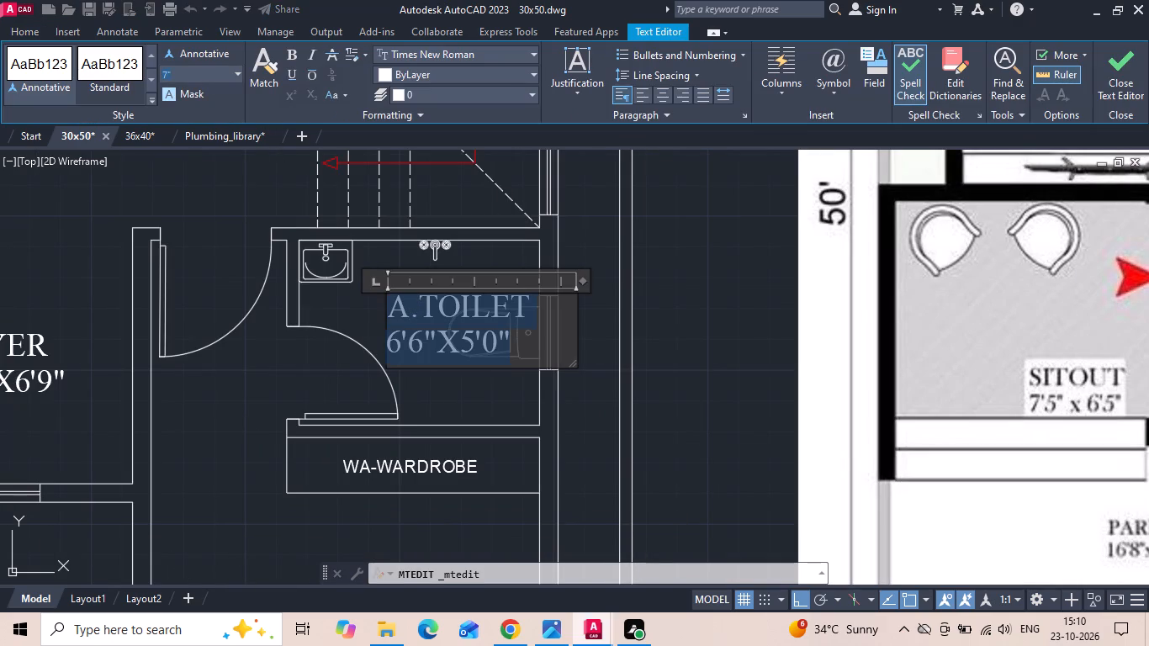
{"action": "key", "text": "BackSpace"}
{"action": "key", "text": "5"}
{"action": "key", "text": "shift+quotedbl"}
{"action": "key", "text": "Return"}
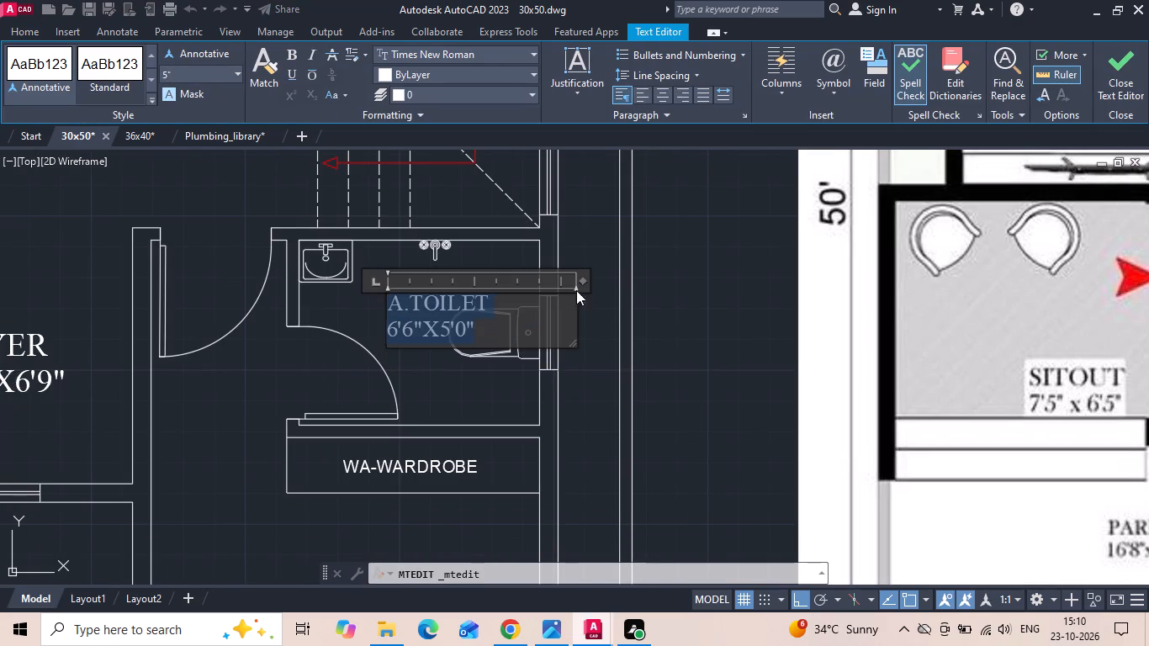
{"action": "left_click", "coordinate": [640, 271]}
Move the A.TOILET 6'6"X5'0" label a short distance west, away from the WC.
{"action": "left_click", "coordinate": [411, 303]}
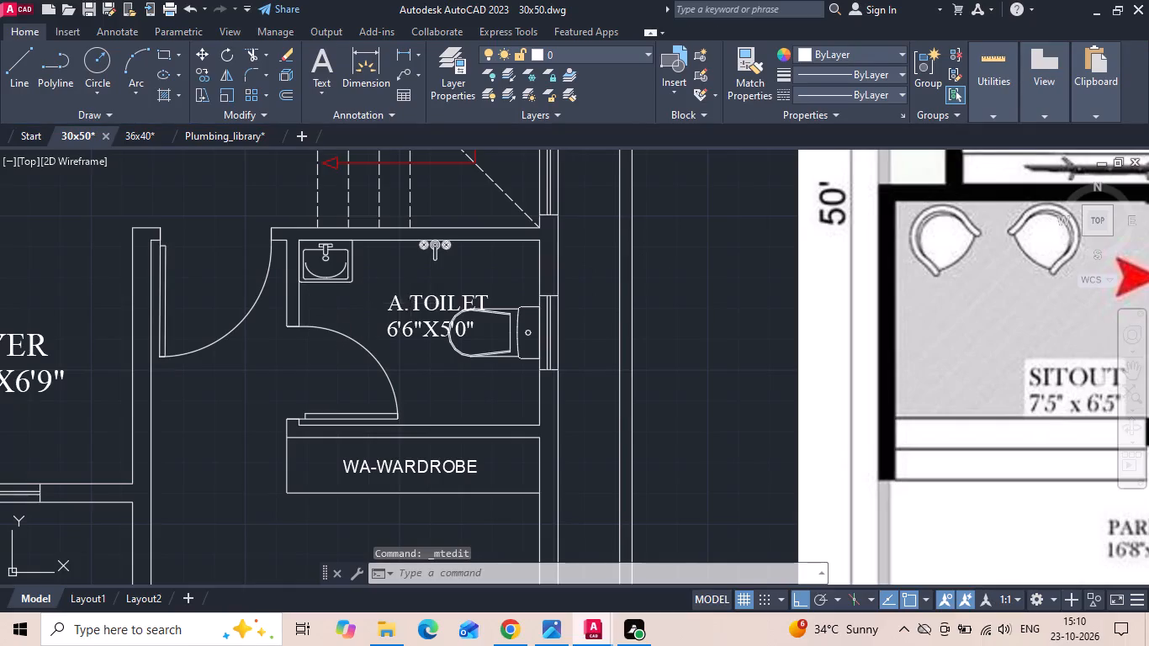
{"action": "left_click", "coordinate": [379, 315]}
{"action": "right_click", "coordinate": [379, 315]}
{"action": "left_click", "coordinate": [444, 309]}
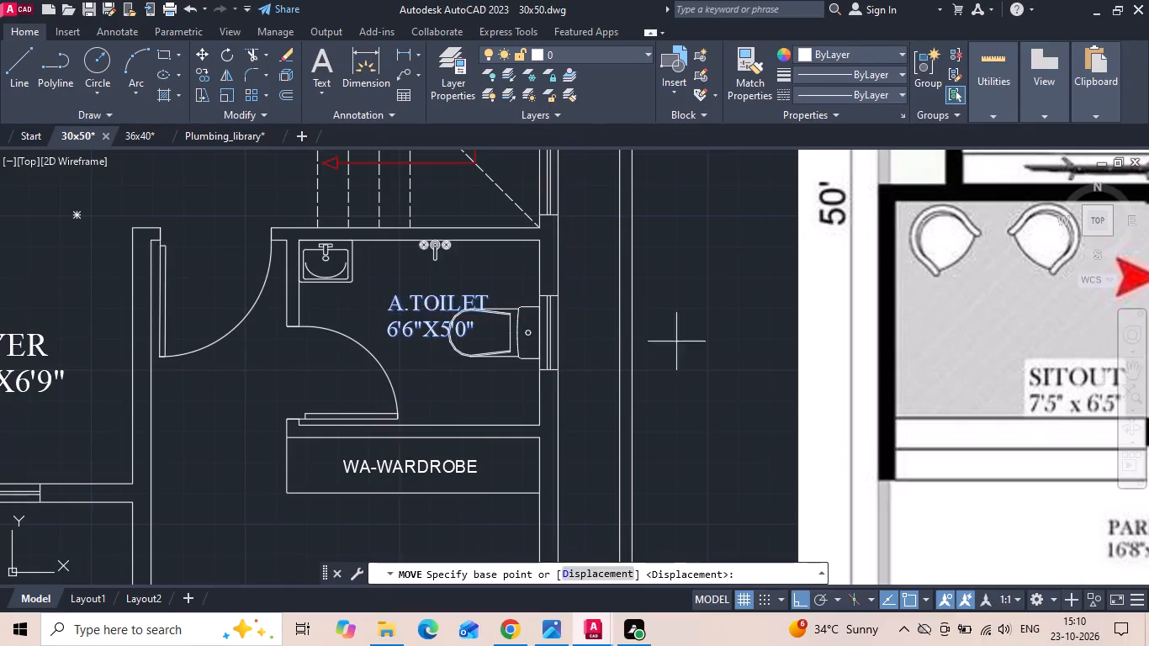
{"action": "left_click", "coordinate": [693, 349]}
{"action": "left_click", "coordinate": [668, 348]}
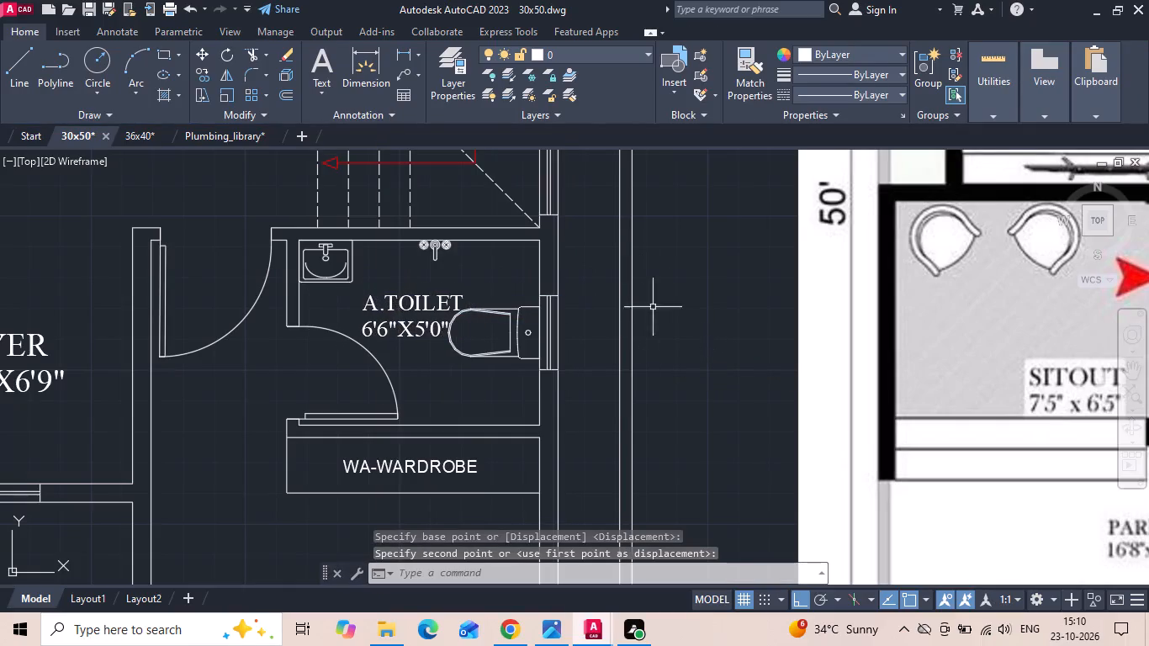
Match the properties of the A.TOILET 6'6"X5'0" label onto the first-floor plan's two A.TOILET labels and its DRESSING label.
{"action": "left_click", "coordinate": [739, 85]}
{"action": "left_click", "coordinate": [390, 310]}
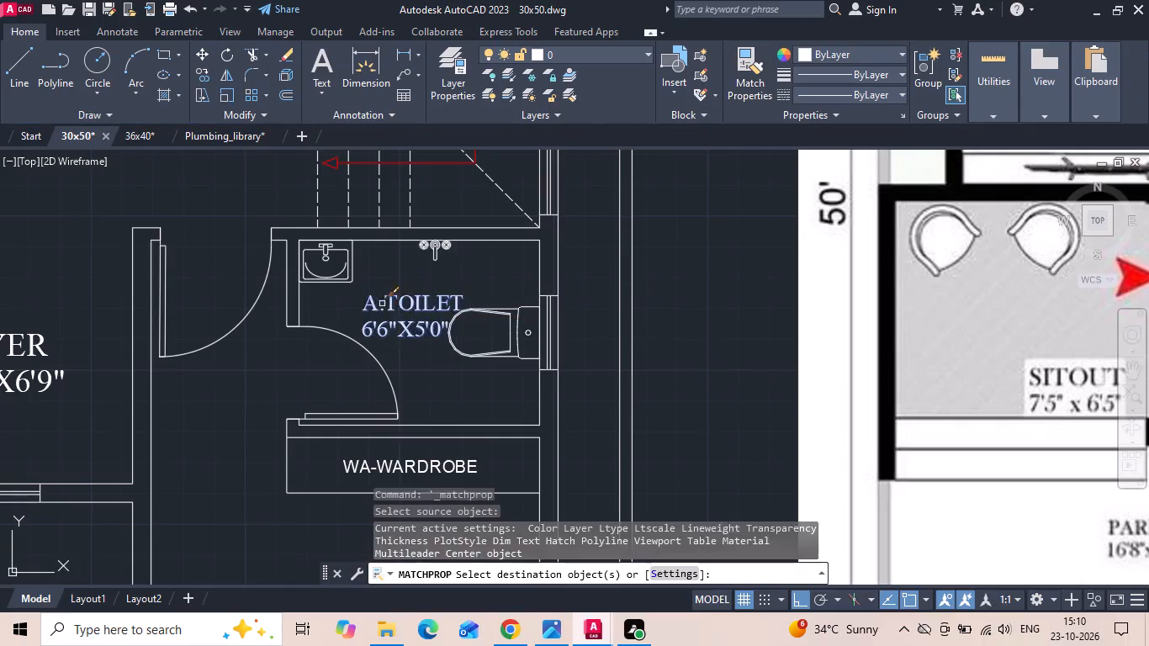
{"action": "scroll", "coordinate": [378, 303], "scroll_direction": "down", "scroll_amount": 4}
{"action": "scroll", "coordinate": [950, 328], "scroll_direction": "up", "scroll_amount": 3}
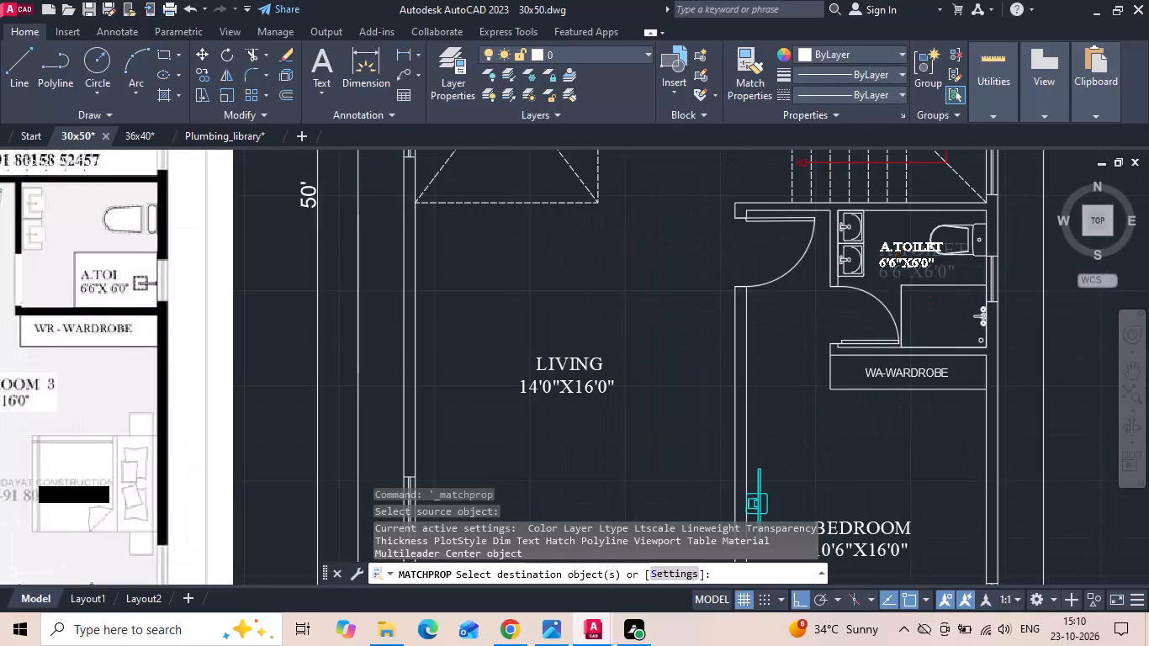
{"action": "left_click", "coordinate": [887, 262]}
{"action": "scroll", "coordinate": [834, 449], "scroll_direction": "down", "scroll_amount": 3}
{"action": "scroll", "coordinate": [840, 211], "scroll_direction": "up", "scroll_amount": 3}
{"action": "left_click", "coordinate": [860, 320]}
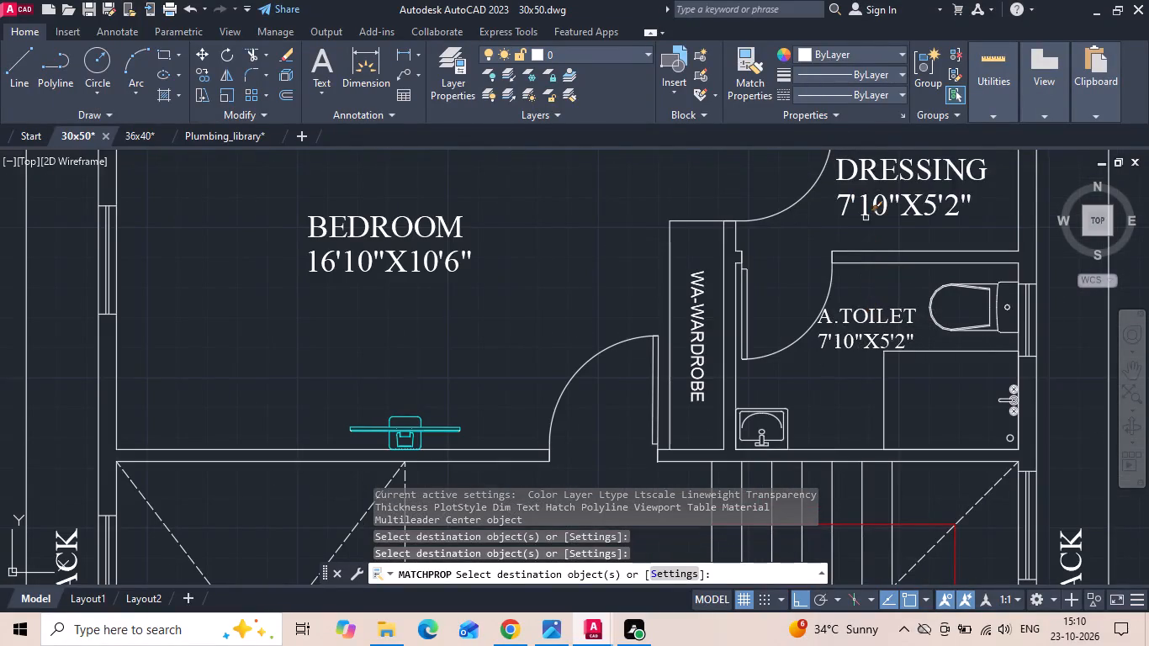
{"action": "left_click", "coordinate": [877, 188]}
{"action": "left_click", "coordinate": [846, 215]}
{"action": "scroll", "coordinate": [831, 271], "scroll_direction": "down", "scroll_amount": 1}
{"action": "key", "text": "Escape"}
Move the DRESSING 7'10"X5'2" label about 9.5" east, away from the door swing.
{"action": "left_click", "coordinate": [886, 210]}
{"action": "right_click", "coordinate": [885, 210]}
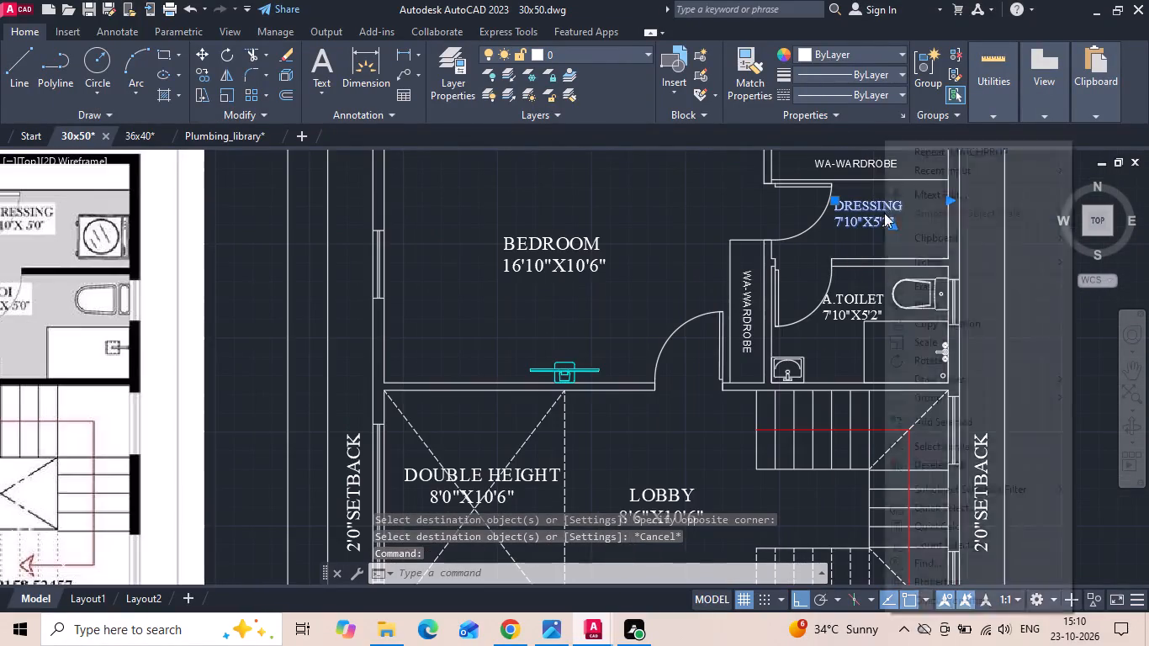
{"action": "left_click", "coordinate": [919, 306]}
{"action": "scroll", "coordinate": [913, 214], "scroll_direction": "up", "scroll_amount": 2}
{"action": "middle_click_drag", "start_coordinate": [783, 238], "coordinate": [685, 239]}
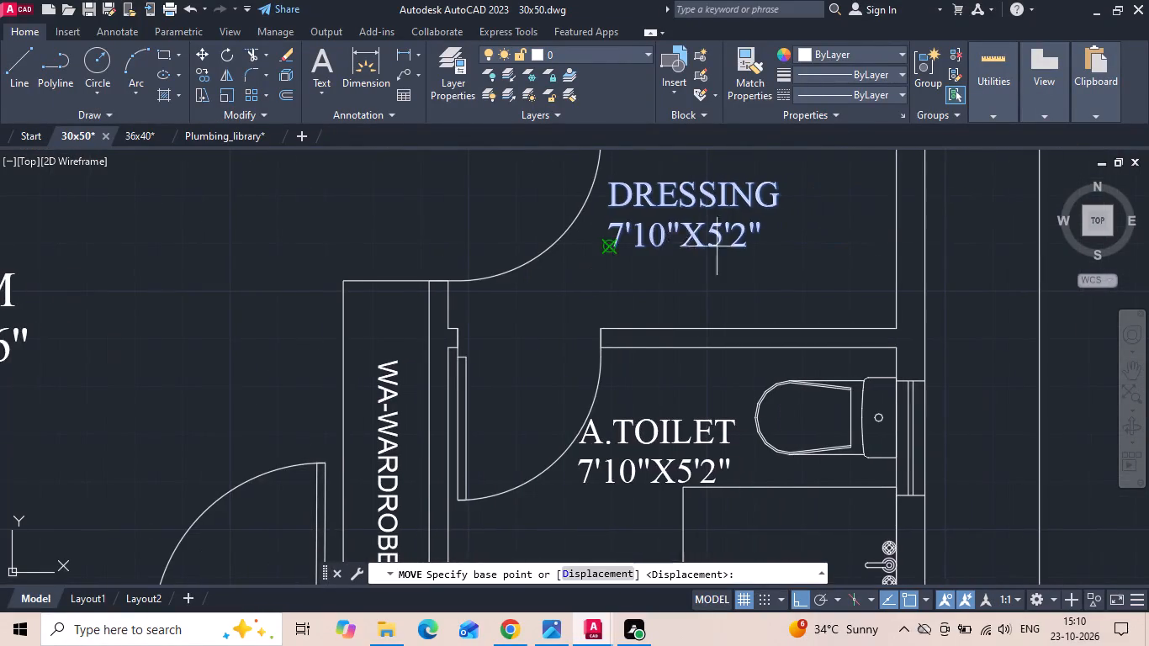
{"action": "left_click_drag", "start_coordinate": [727, 249], "coordinate": [737, 249]}
{"action": "scroll", "coordinate": [667, 237], "scroll_direction": "up", "scroll_amount": 2}
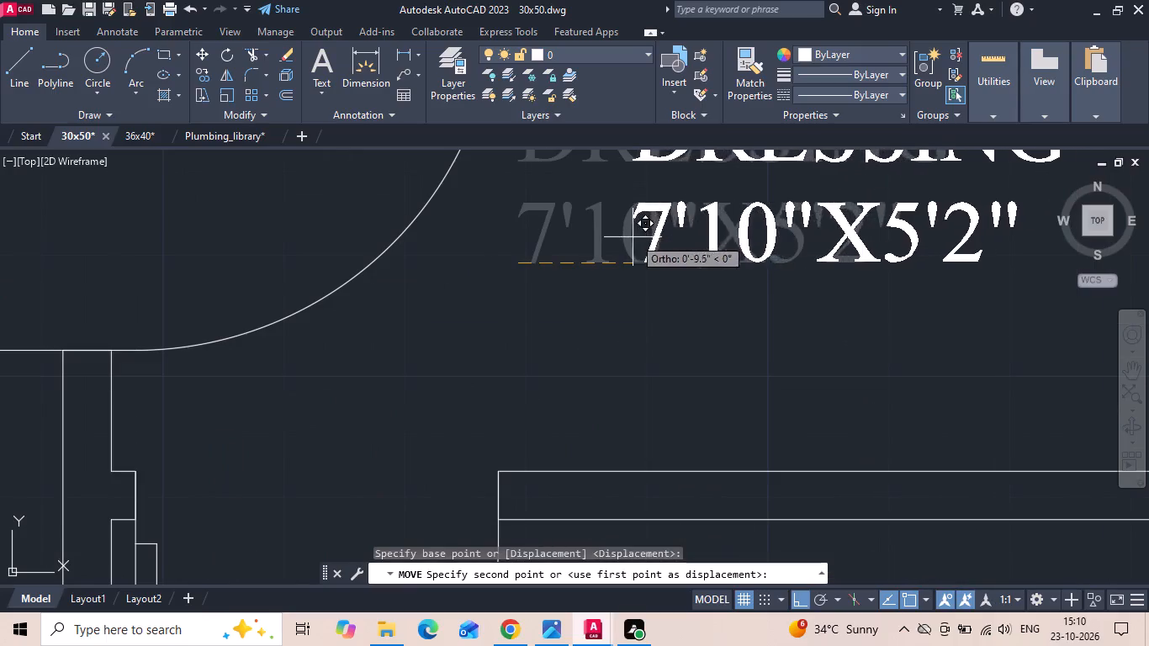
{"action": "left_click", "coordinate": [633, 237]}
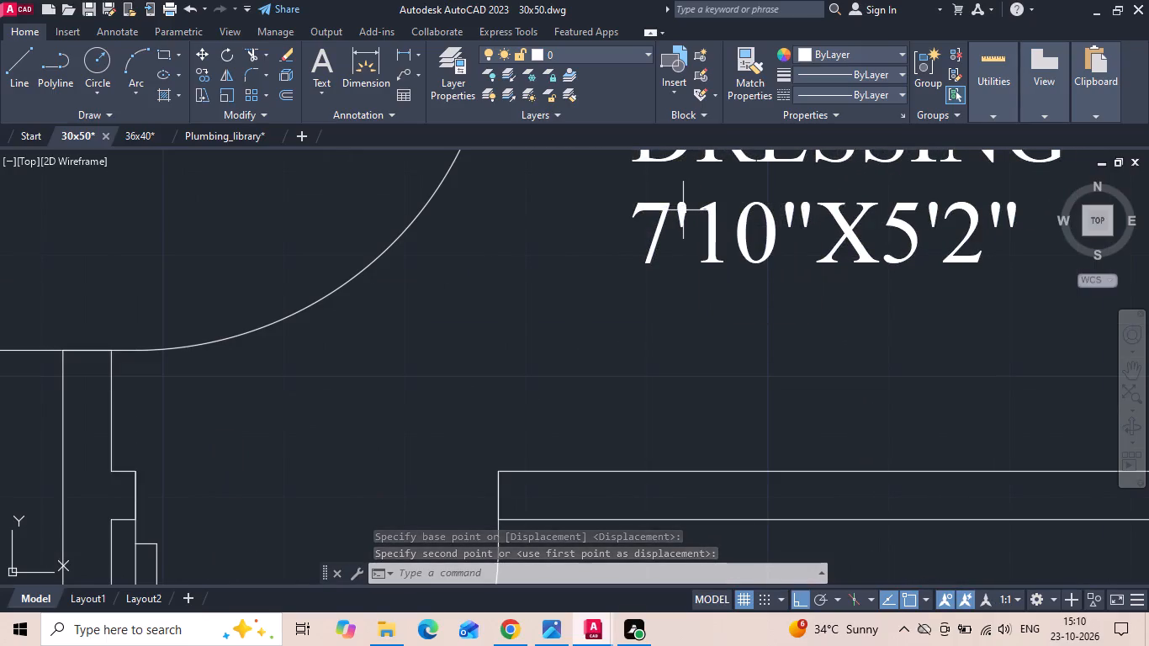
Move the first-floor A.TOILET 7'10"X5'2" label slightly east, then save the drawing.
{"action": "scroll", "coordinate": [683, 210], "scroll_direction": "down", "scroll_amount": 5}
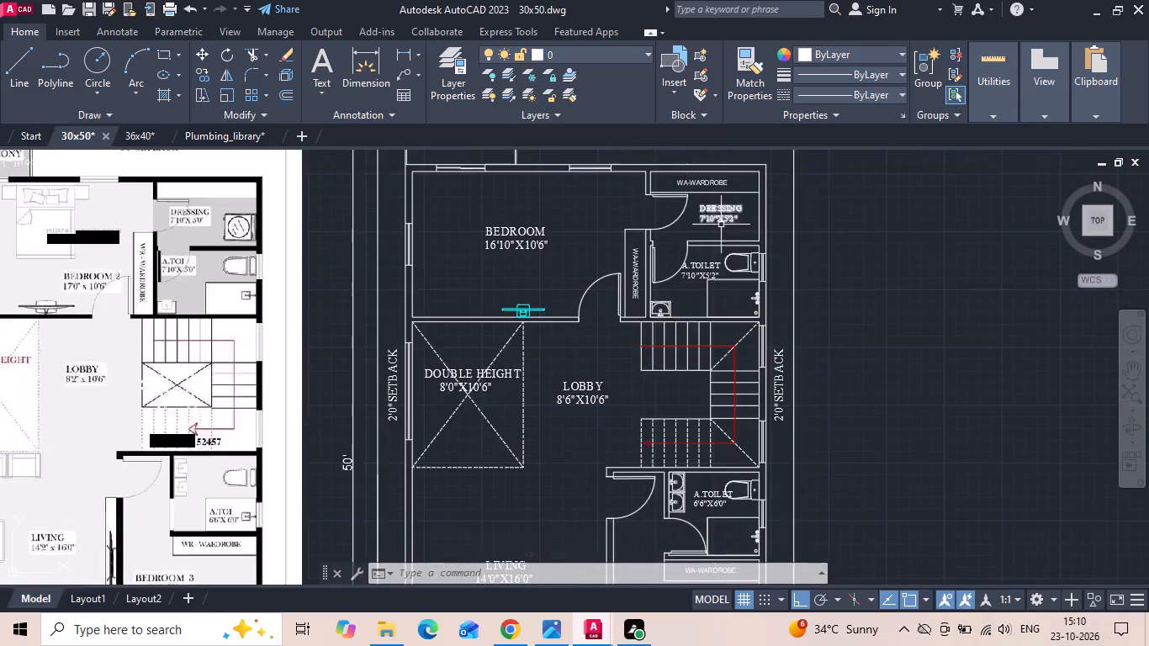
{"action": "scroll", "coordinate": [712, 274], "scroll_direction": "up", "scroll_amount": 3}
{"action": "left_click", "coordinate": [707, 278]}
{"action": "left_click", "coordinate": [696, 257]}
{"action": "right_click", "coordinate": [696, 257]}
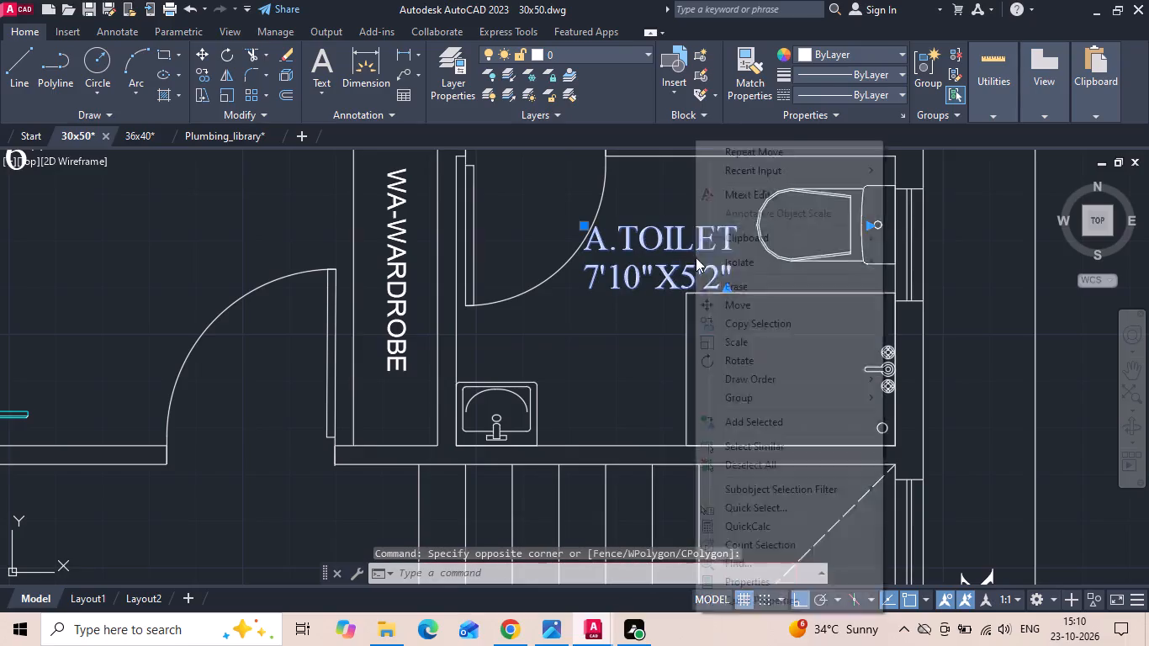
{"action": "left_click", "coordinate": [731, 304]}
{"action": "scroll", "coordinate": [601, 329], "scroll_direction": "up", "scroll_amount": 1}
{"action": "left_click", "coordinate": [606, 377]}
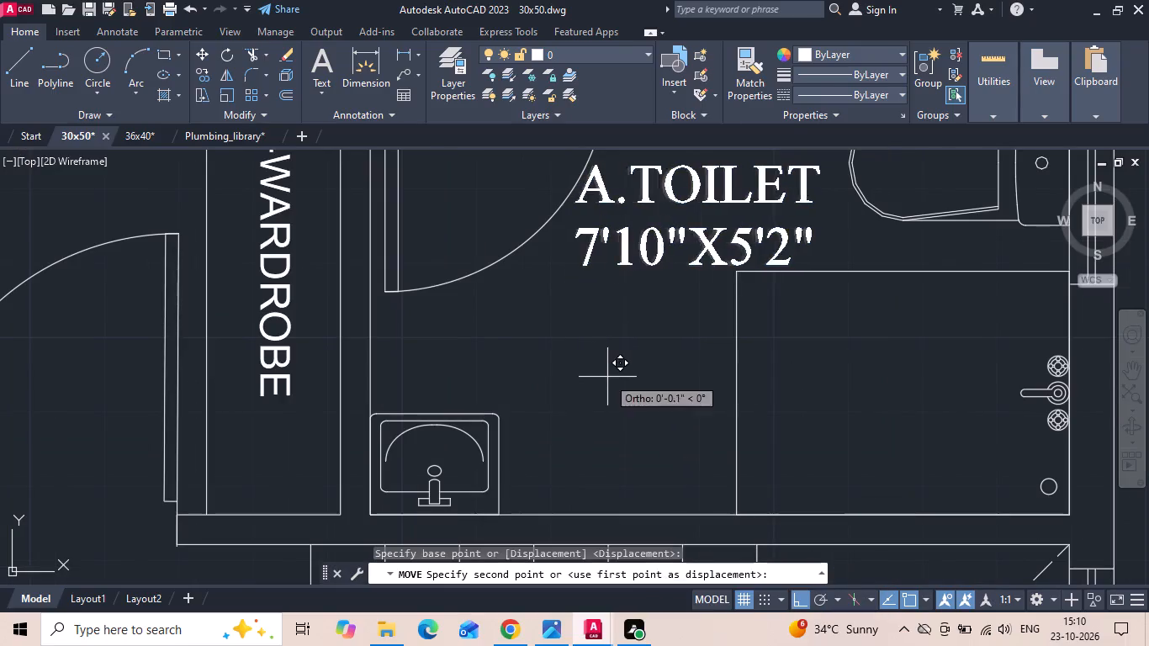
{"action": "left_click", "coordinate": [612, 377]}
{"action": "key", "text": "ctrl+s"}
{"action": "key", "text": "ctrl+s"}
Copy the TV unit from the 36x40 drawing's living room and paste it into the first-floor LIVING room of the 30x50 drawing.
{"action": "scroll", "coordinate": [689, 237], "scroll_direction": "down", "scroll_amount": 1}
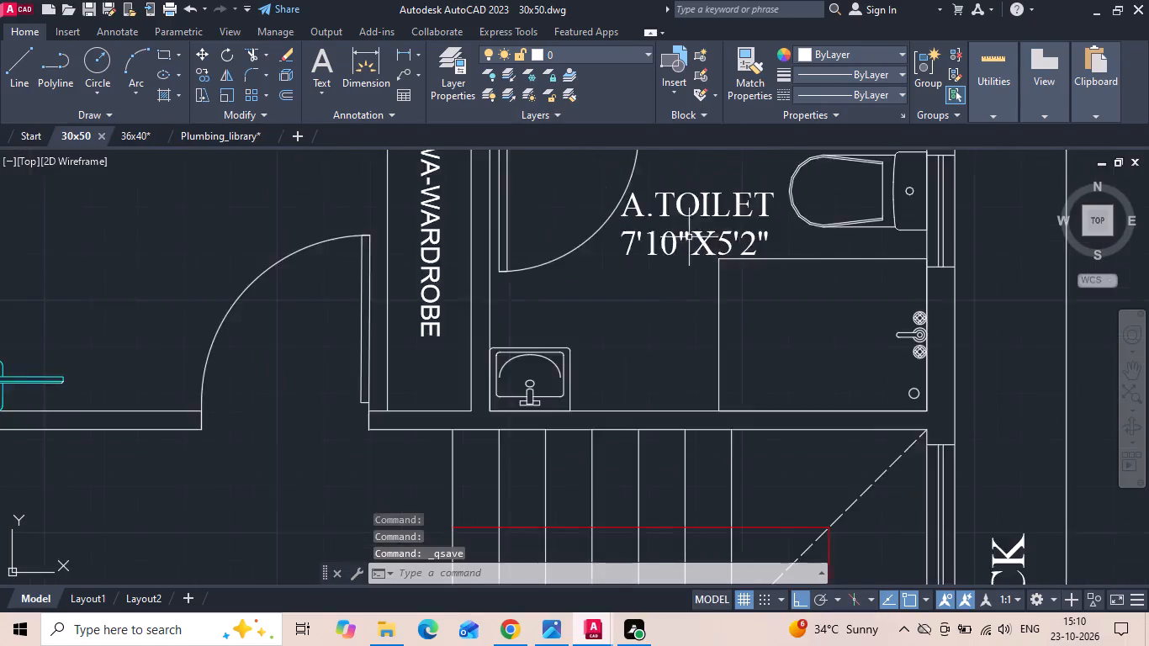
{"action": "scroll", "coordinate": [690, 236], "scroll_direction": "down", "scroll_amount": 5}
{"action": "scroll", "coordinate": [416, 372], "scroll_direction": "up", "scroll_amount": 1}
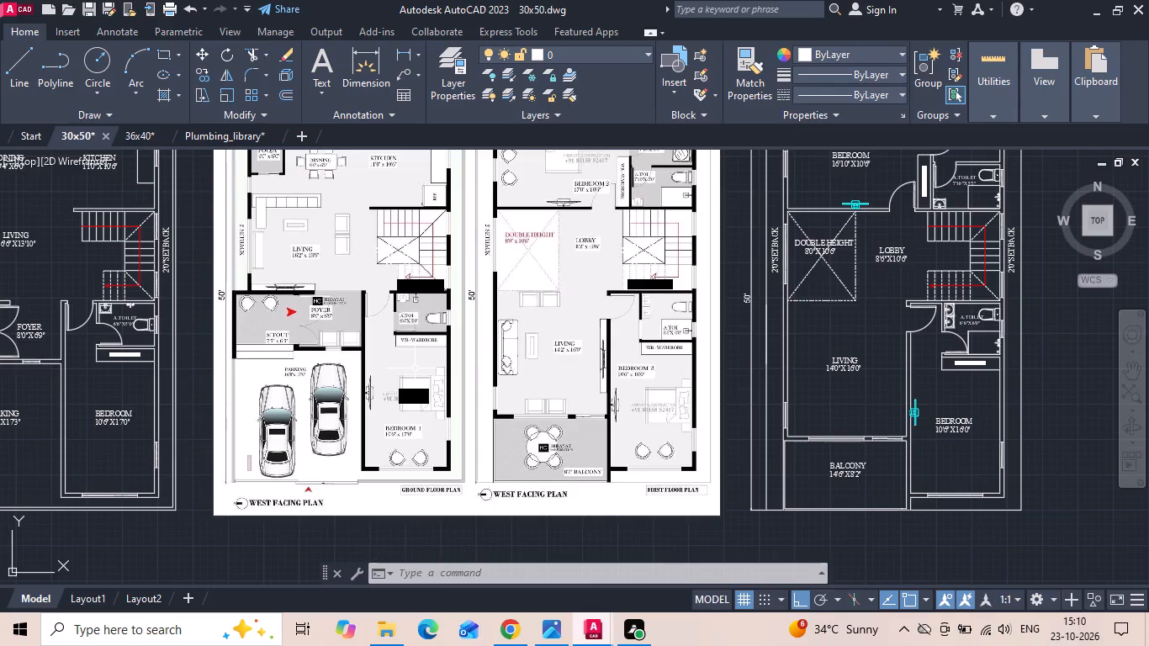
{"action": "left_click", "coordinate": [140, 131]}
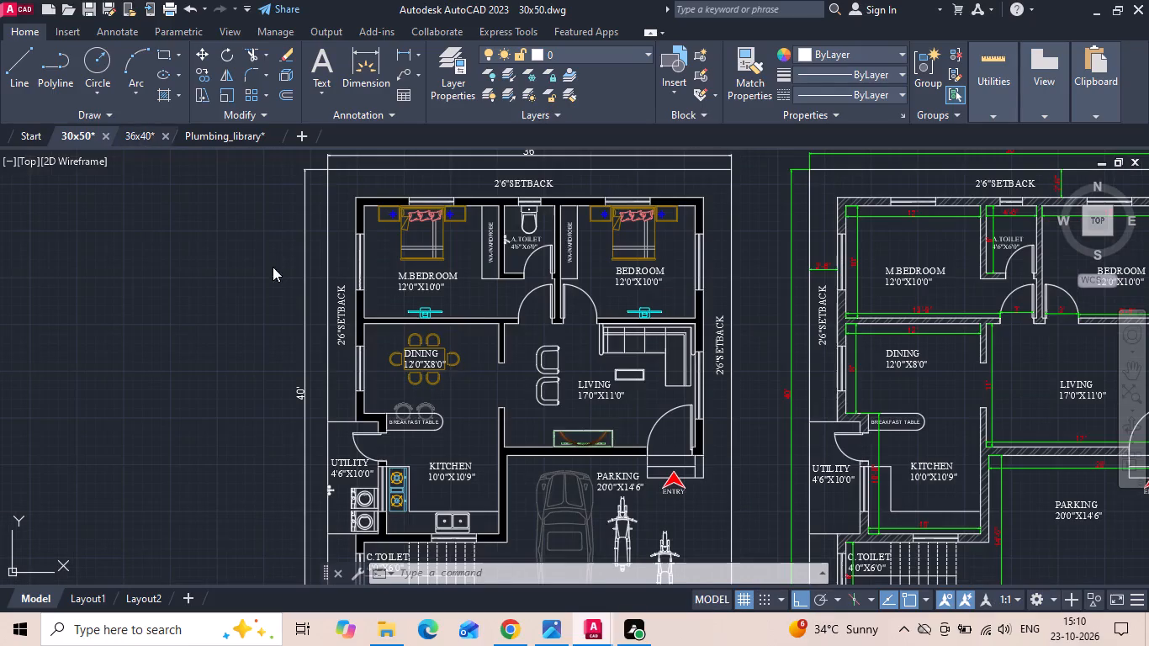
{"action": "left_click", "coordinate": [603, 439]}
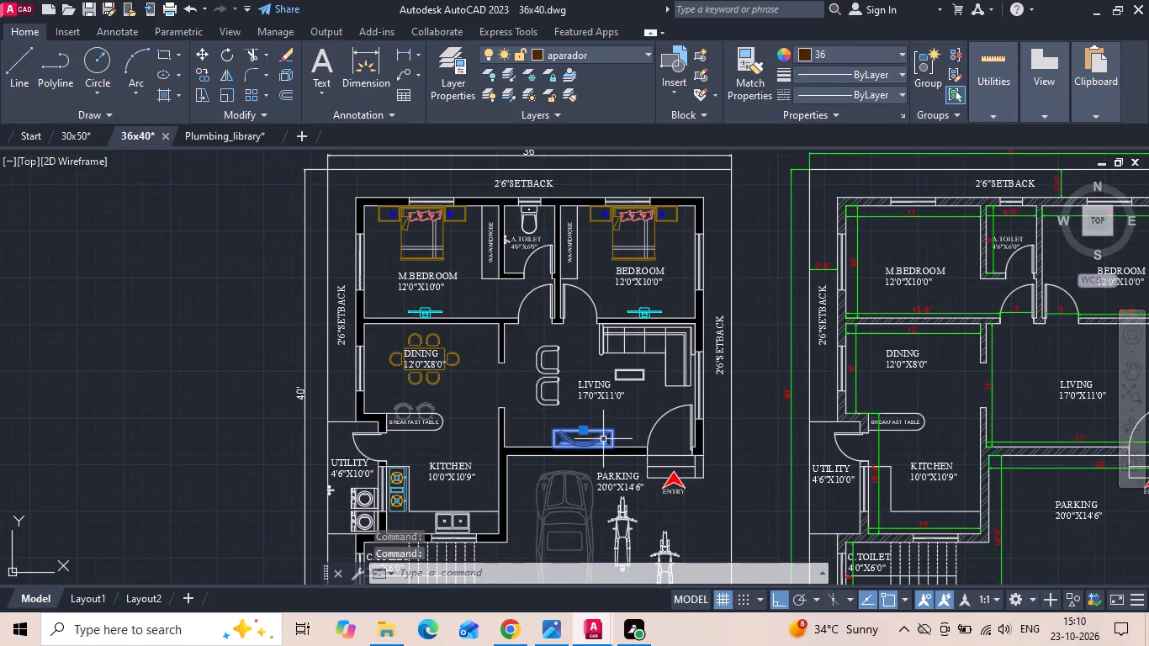
{"action": "key", "text": "ctrl+c"}
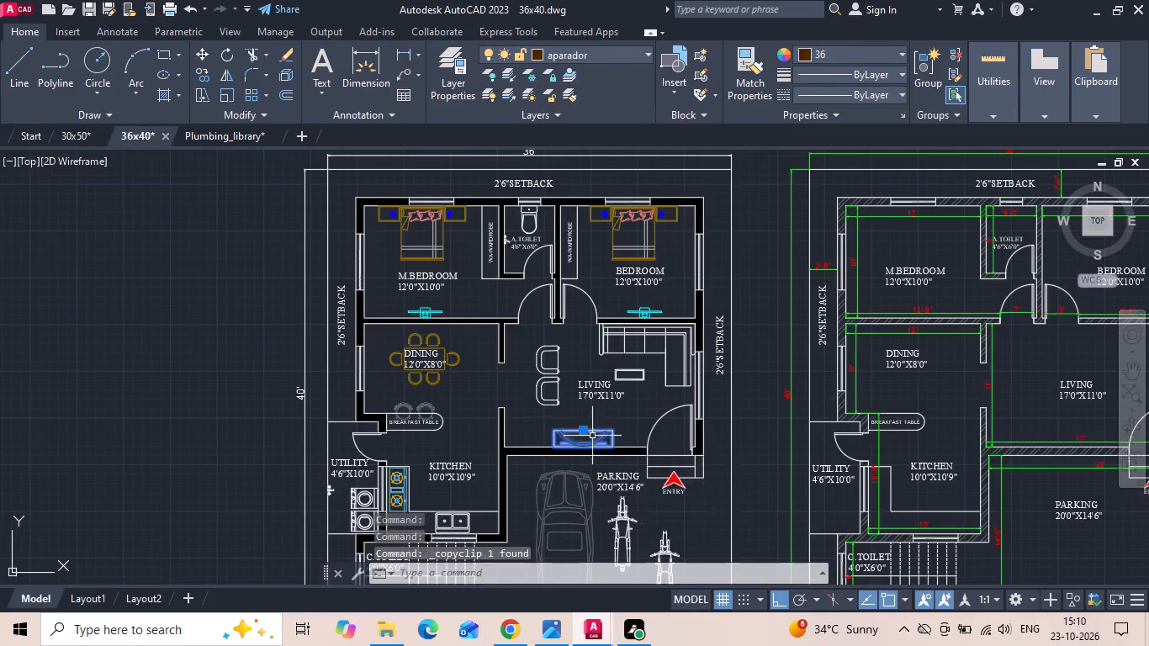
{"action": "left_click", "coordinate": [76, 138]}
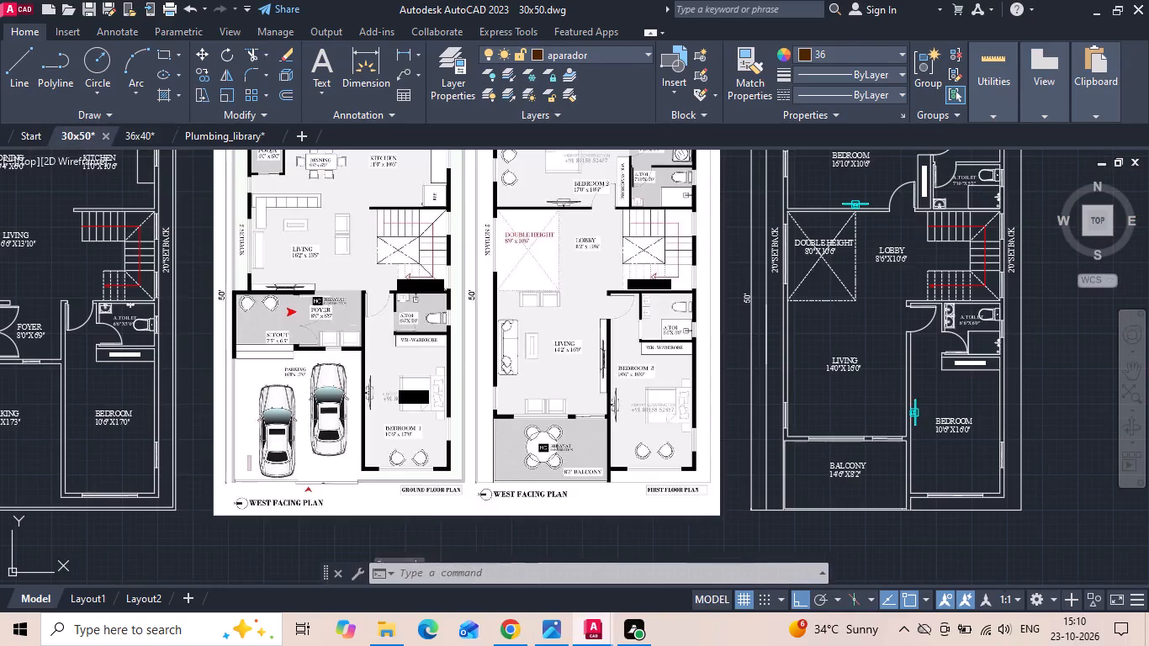
{"action": "key", "text": "ctrl+v"}
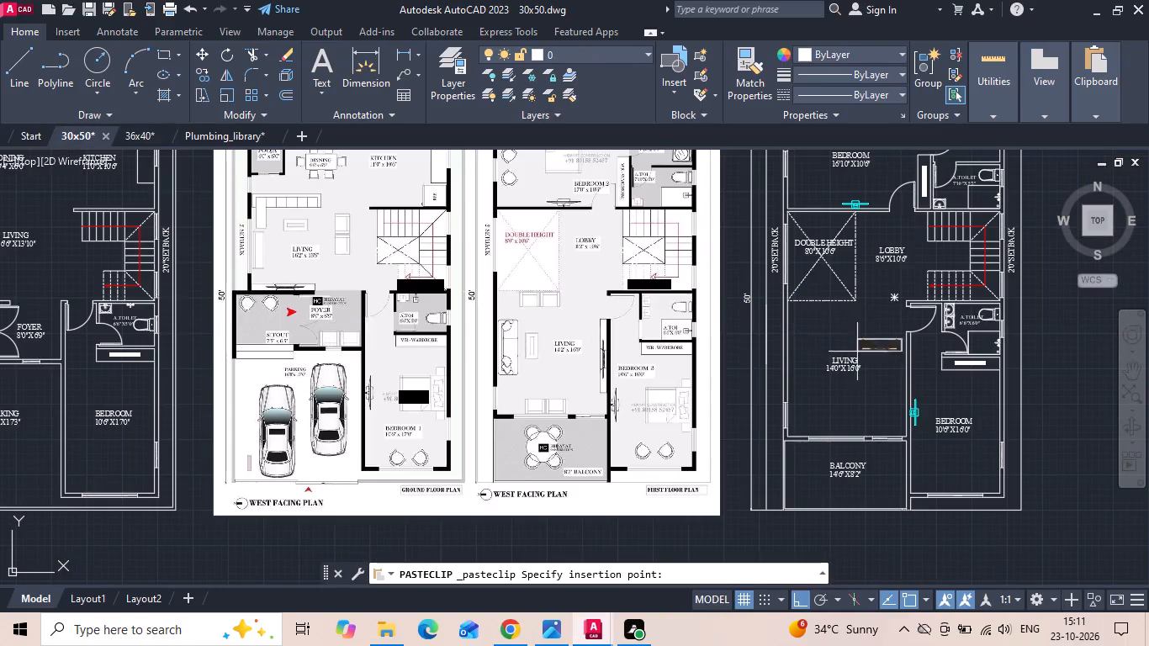
{"action": "scroll", "coordinate": [905, 400], "scroll_direction": "up", "scroll_amount": 3}
{"action": "left_click", "coordinate": [724, 404]}
{"action": "key", "text": "Escape"}
Rotate the pasted TV unit 90° so it stands vertically in plan with its back facing east.
{"action": "left_click_drag", "start_coordinate": [808, 325], "coordinate": [786, 374]}
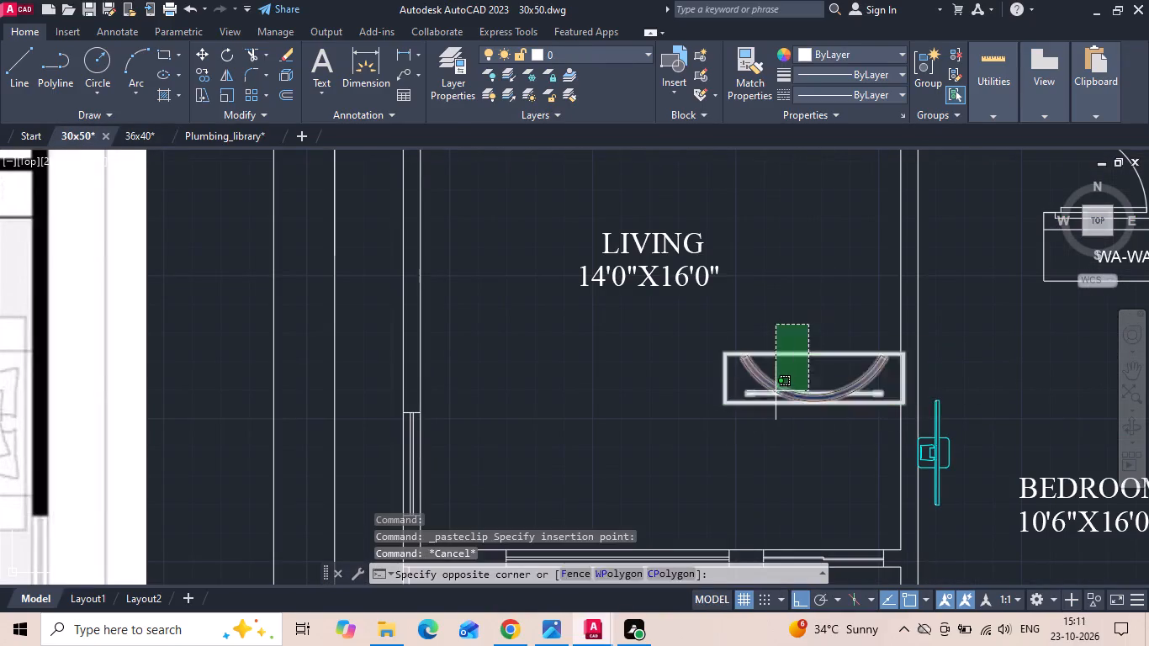
{"action": "left_click", "coordinate": [776, 395]}
{"action": "right_click", "coordinate": [775, 396]}
{"action": "left_click", "coordinate": [822, 361]}
{"action": "left_click", "coordinate": [845, 304]}
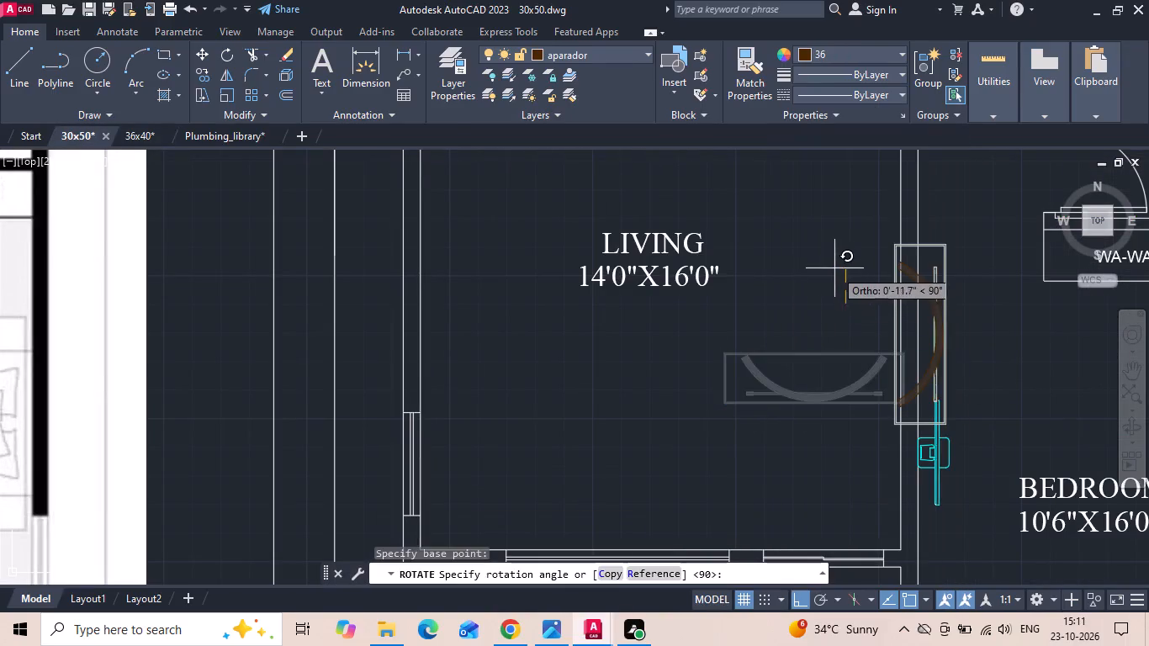
{"action": "left_click", "coordinate": [834, 267]}
Move the rotated TV unit so its back sits against the east wall of the first-floor LIVING room.
{"action": "left_click", "coordinate": [941, 300]}
{"action": "right_click", "coordinate": [940, 302]}
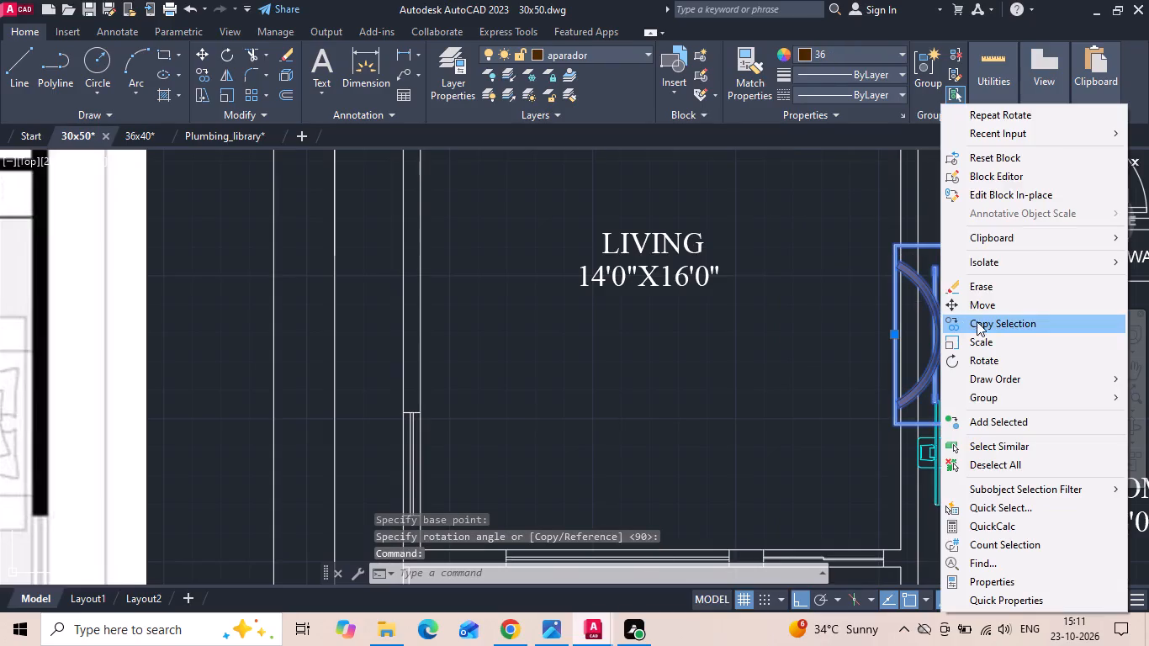
{"action": "left_click", "coordinate": [986, 310]}
{"action": "scroll", "coordinate": [958, 339], "scroll_direction": "up", "scroll_amount": 1}
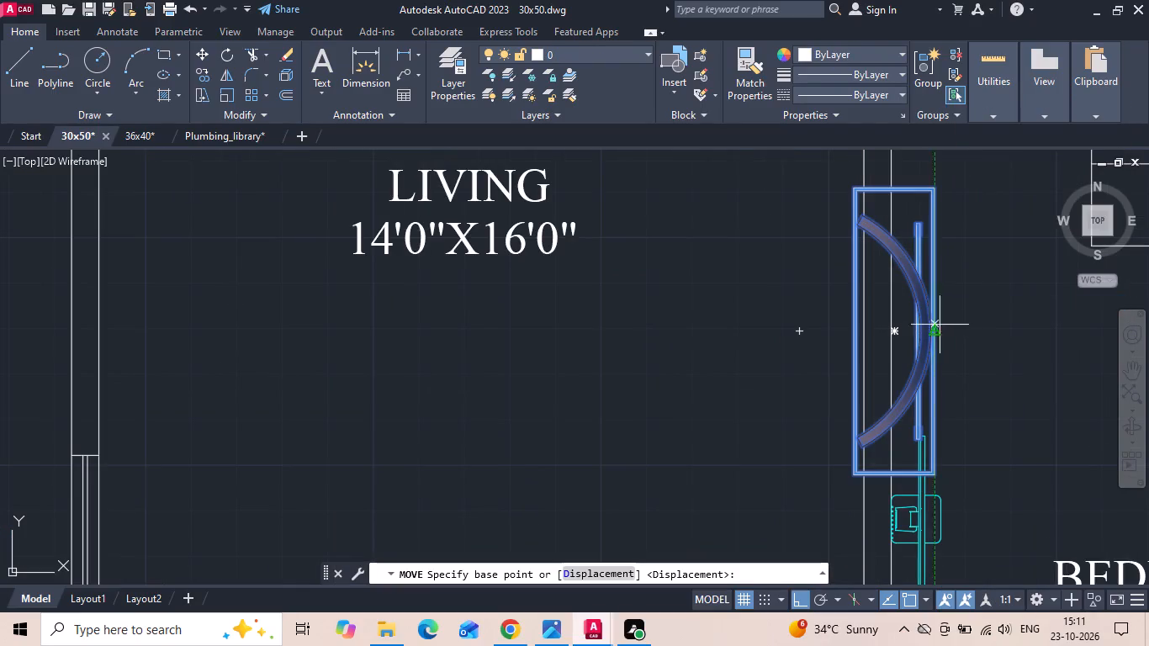
{"action": "left_click", "coordinate": [938, 330]}
{"action": "scroll", "coordinate": [829, 345], "scroll_direction": "down", "scroll_amount": 3}
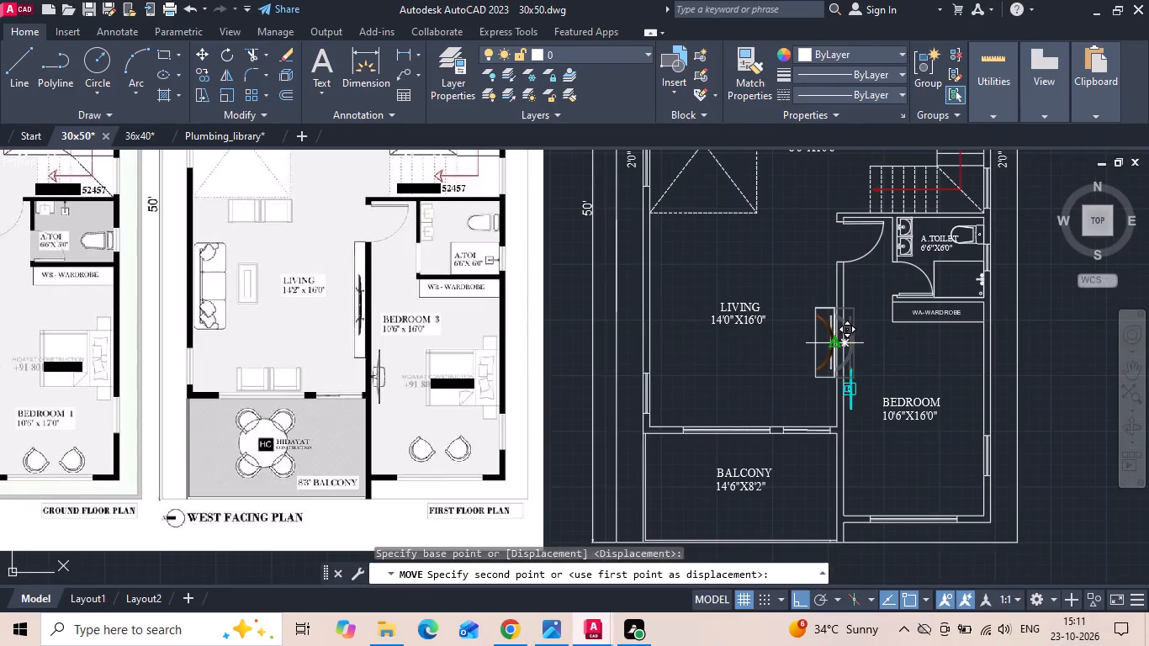
{"action": "left_click", "coordinate": [830, 344]}
Copy the TV unit from the first-floor LIVING room across to the ground-floor plan, beside the SITOUT.
{"action": "left_click", "coordinate": [827, 329]}
{"action": "right_click", "coordinate": [827, 328]}
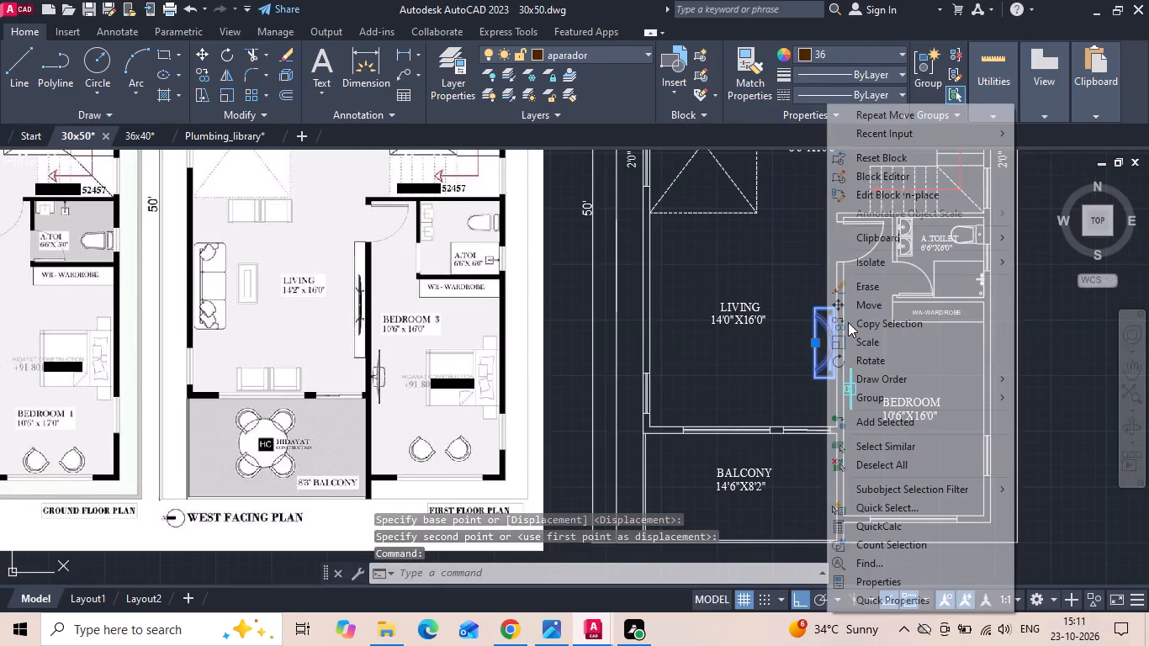
{"action": "left_click", "coordinate": [848, 322]}
{"action": "scroll", "coordinate": [848, 322], "scroll_direction": "down", "scroll_amount": 1}
{"action": "left_click", "coordinate": [840, 330]}
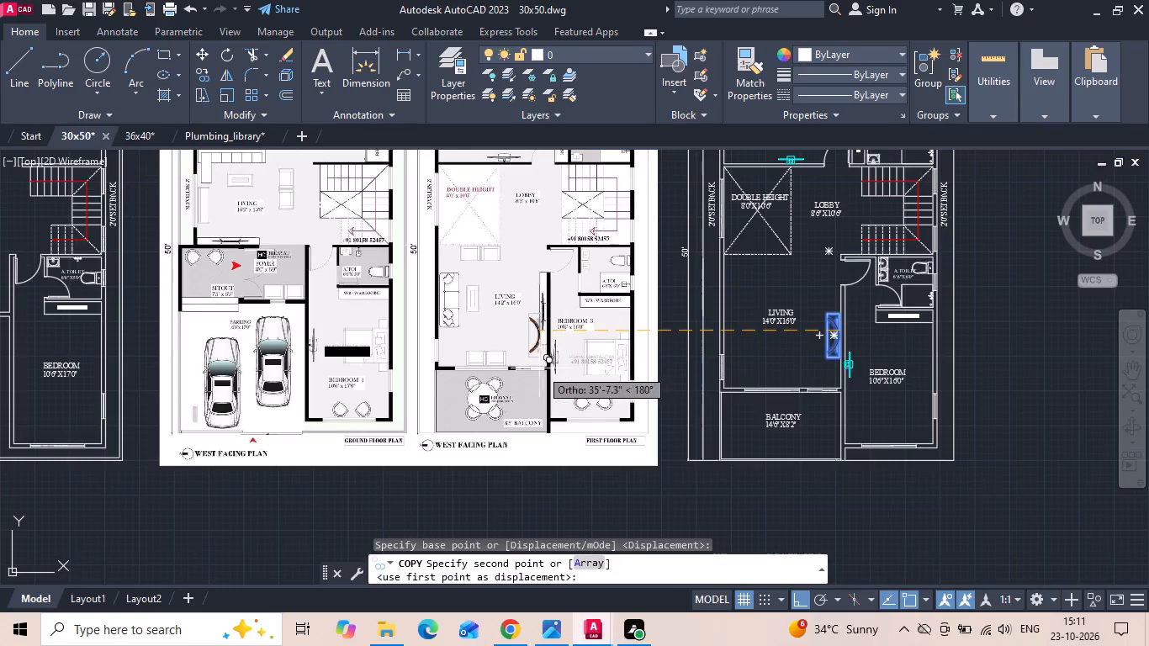
{"action": "middle_click_drag", "start_coordinate": [536, 368], "coordinate": [779, 375]}
{"action": "middle_click_drag", "start_coordinate": [354, 288], "coordinate": [496, 378]}
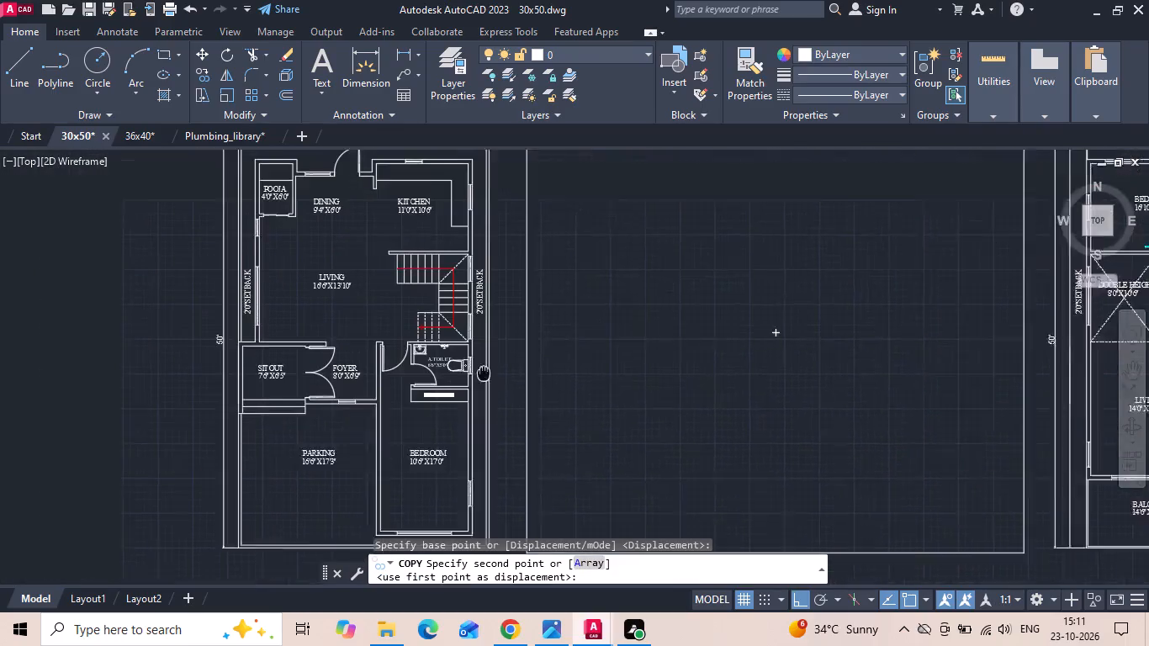
{"action": "middle_click_drag", "start_coordinate": [496, 378], "coordinate": [511, 387]}
{"action": "scroll", "coordinate": [379, 354], "scroll_direction": "up", "scroll_amount": 2}
{"action": "left_click", "coordinate": [239, 320]}
{"action": "key", "text": "Escape"}
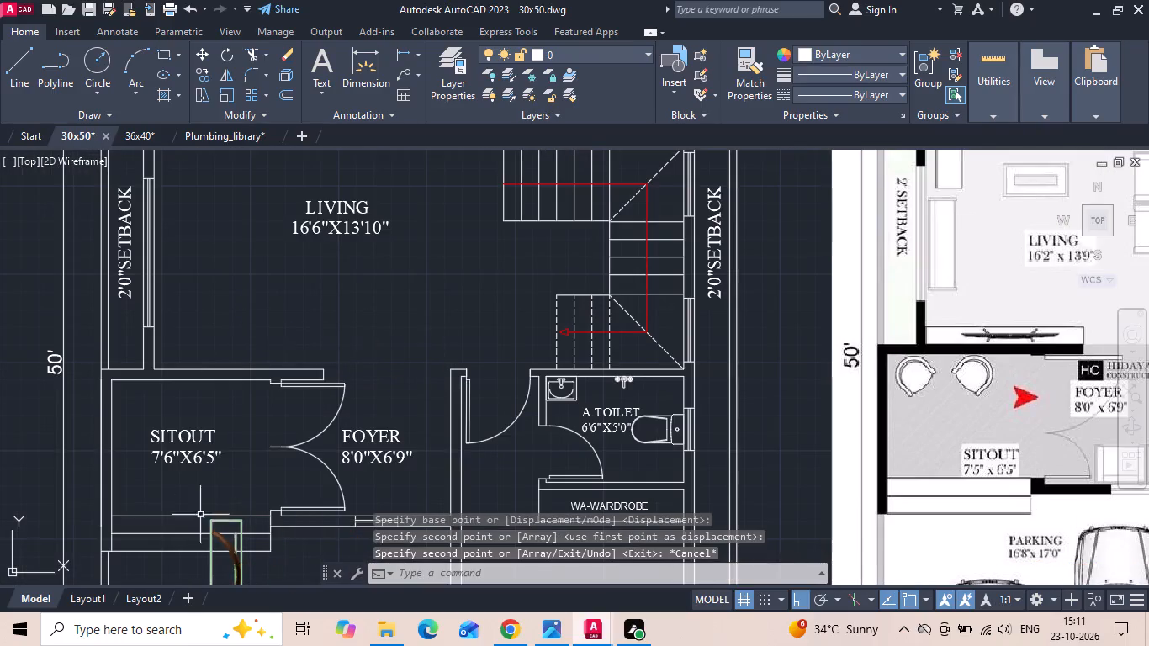
Move the copied TV unit north from the SITOUT steps into the ground-floor LIVING room.
{"action": "left_click", "coordinate": [218, 575]}
{"action": "left_click", "coordinate": [185, 584]}
{"action": "right_click", "coordinate": [183, 584]}
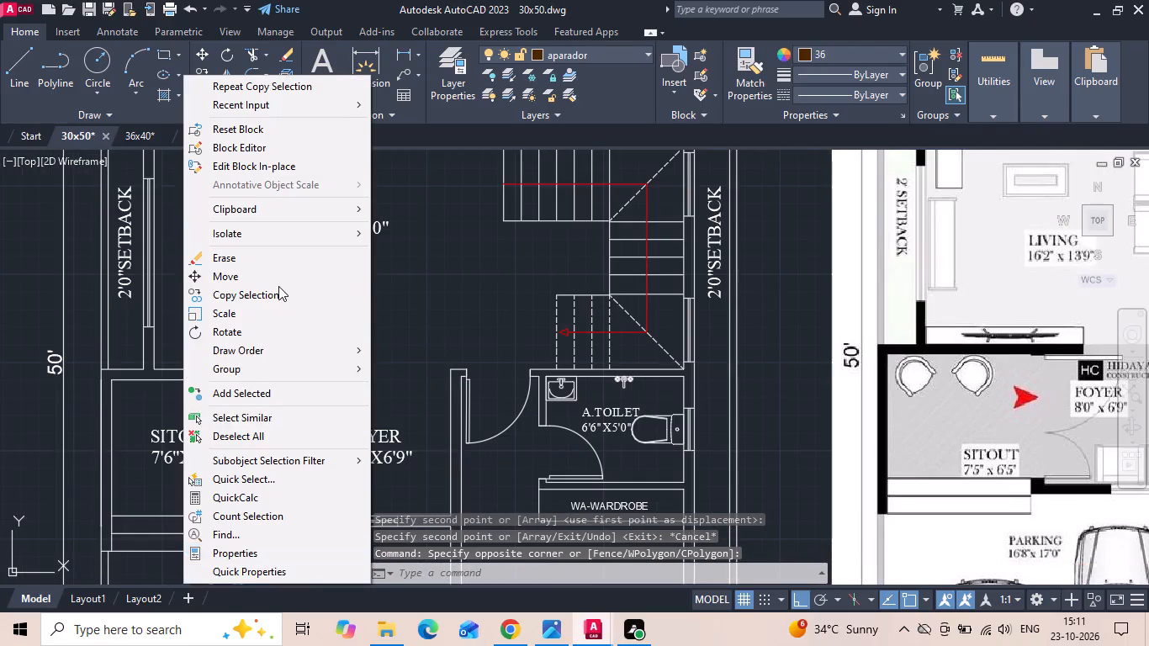
{"action": "left_click", "coordinate": [278, 284]}
{"action": "left_click_drag", "start_coordinate": [226, 500], "coordinate": [228, 490]}
{"action": "scroll", "coordinate": [220, 303], "scroll_direction": "up", "scroll_amount": 1}
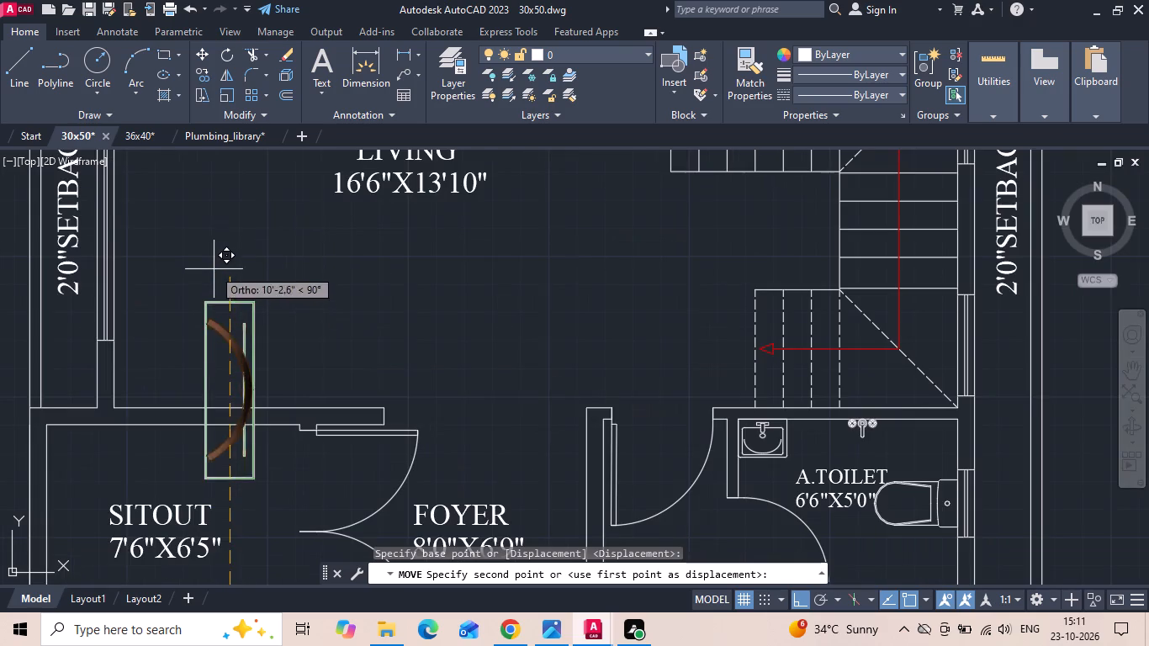
{"action": "left_click", "coordinate": [226, 168]}
{"action": "key", "text": "Escape"}
Rotate the ground-floor TV unit a quarter turn clockwise so its back faces south.
{"action": "left_click_drag", "start_coordinate": [272, 257], "coordinate": [227, 278]}
{"action": "left_click", "coordinate": [195, 286]}
{"action": "right_click", "coordinate": [195, 286]}
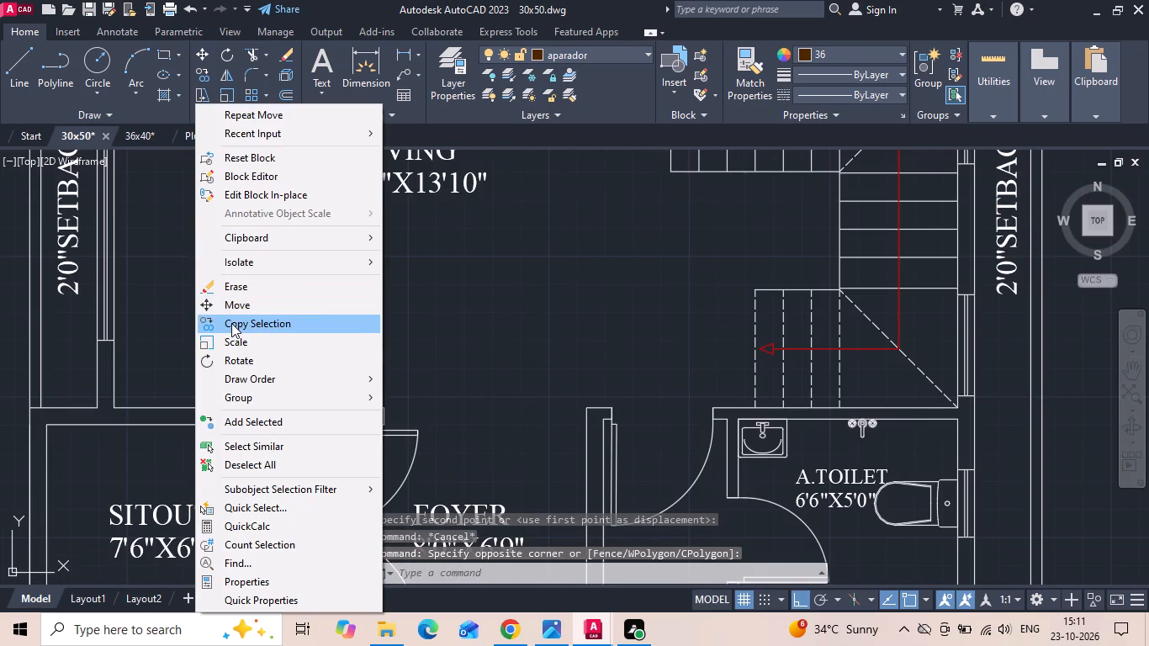
{"action": "left_click", "coordinate": [233, 360]}
{"action": "scroll", "coordinate": [246, 287], "scroll_direction": "up", "scroll_amount": 1}
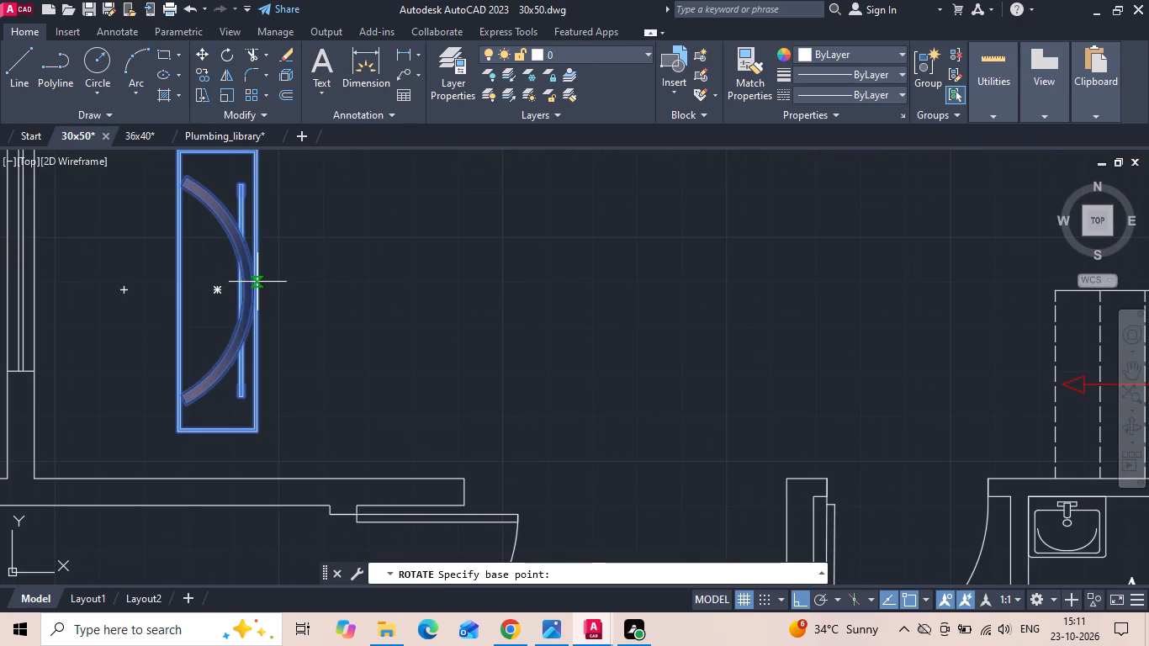
{"action": "left_click_drag", "start_coordinate": [261, 280], "coordinate": [260, 293]}
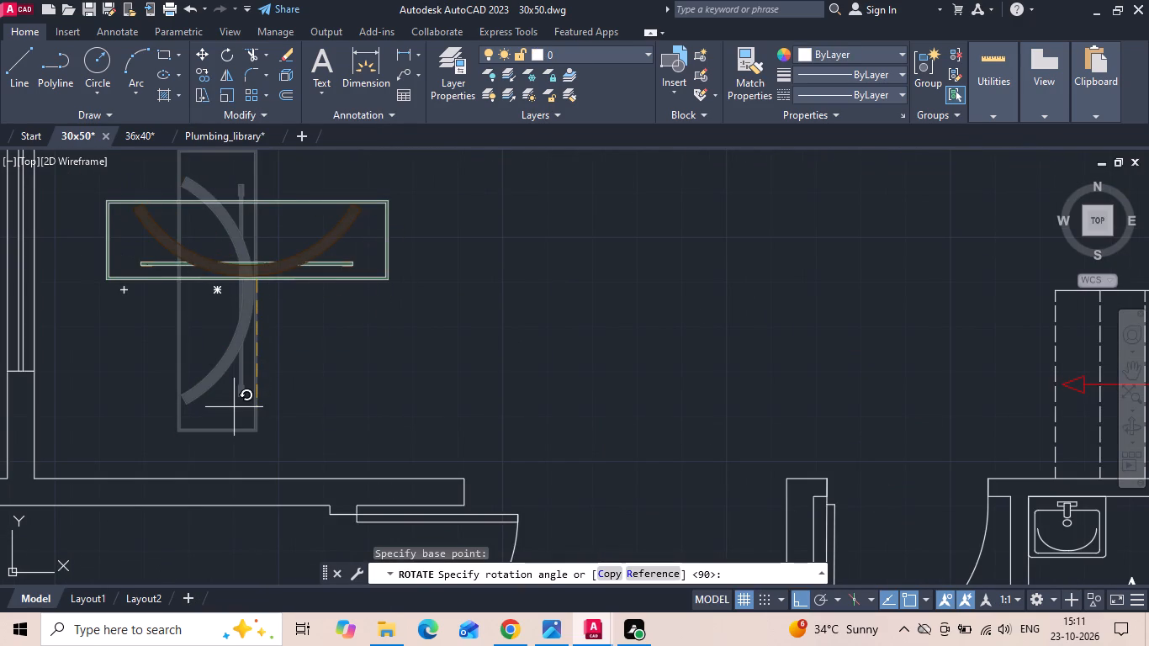
{"action": "left_click", "coordinate": [238, 416]}
Move the ground-floor TV unit south against the wall between the LIVING room and SITOUT, then save the drawing.
{"action": "left_click_drag", "start_coordinate": [238, 342], "coordinate": [219, 291]}
{"action": "left_click", "coordinate": [205, 255]}
{"action": "right_click", "coordinate": [204, 252]}
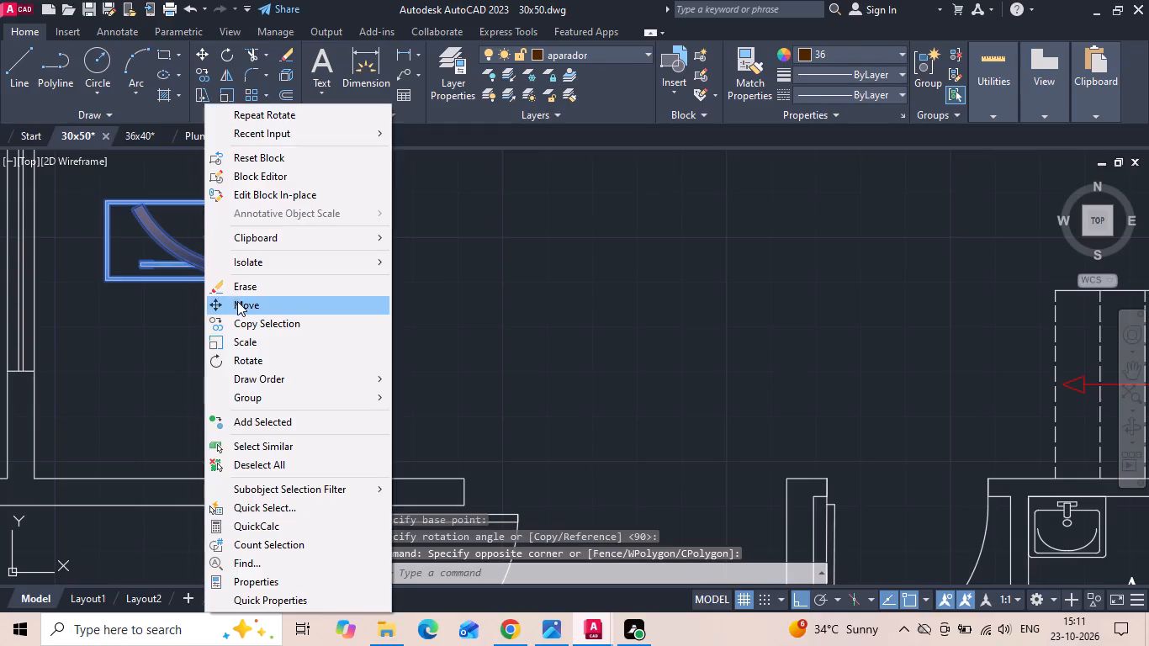
{"action": "left_click", "coordinate": [237, 301]}
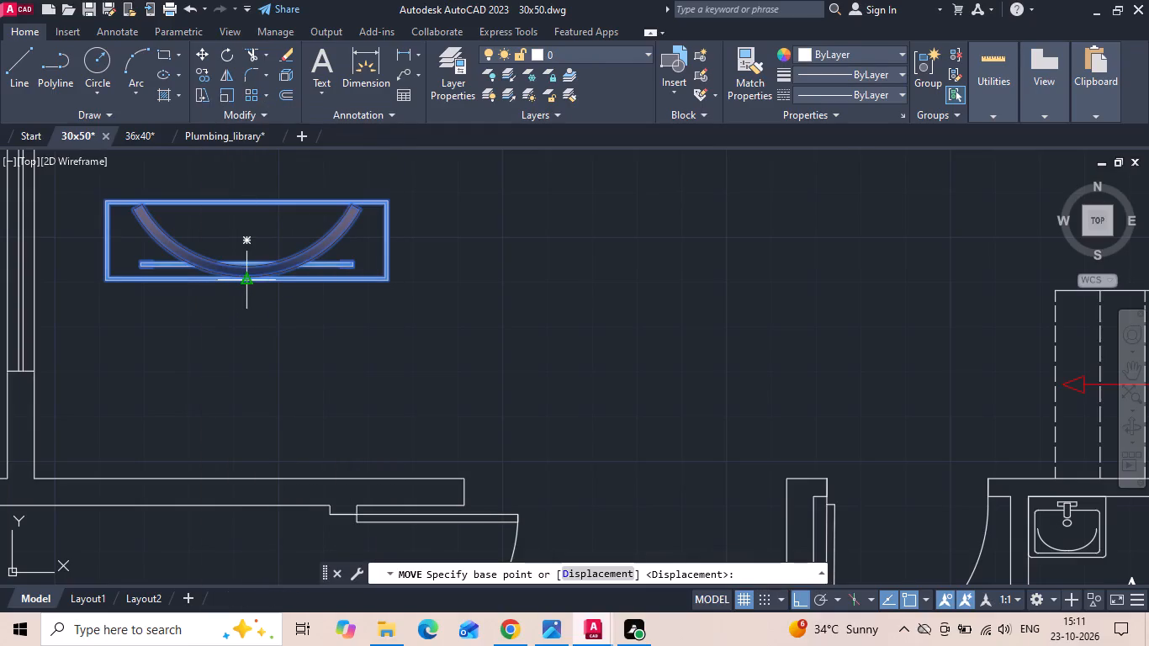
{"action": "left_click", "coordinate": [245, 283]}
{"action": "scroll", "coordinate": [249, 294], "scroll_direction": "down", "scroll_amount": 1}
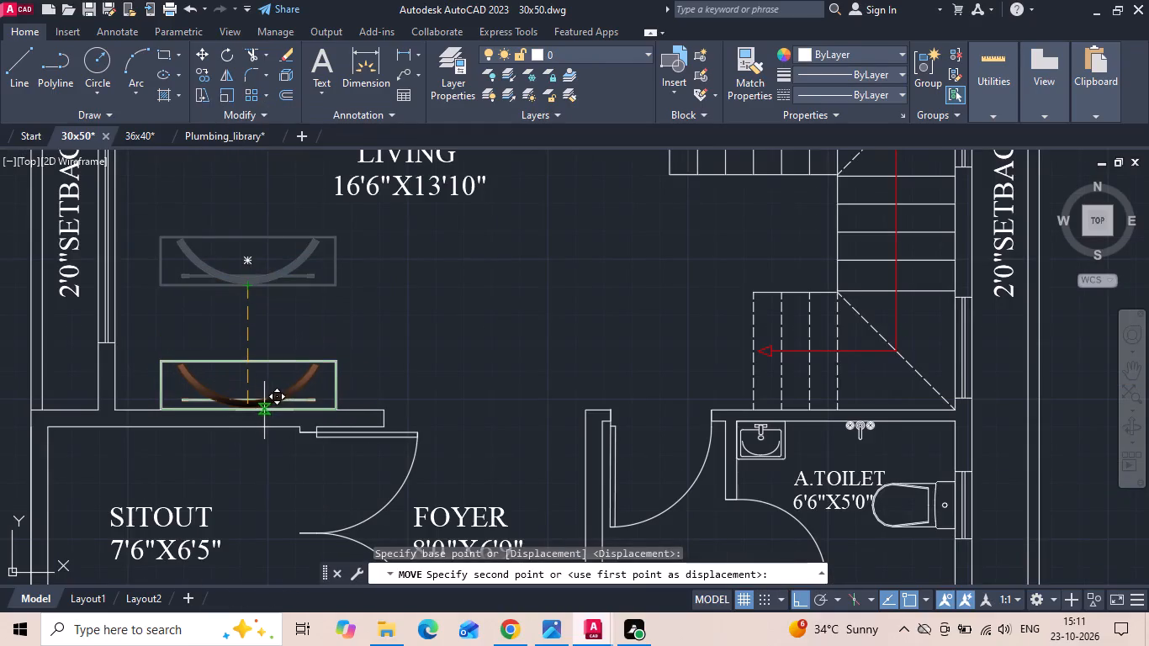
{"action": "left_click", "coordinate": [243, 409]}
{"action": "scroll", "coordinate": [390, 307], "scroll_direction": "down", "scroll_amount": 3}
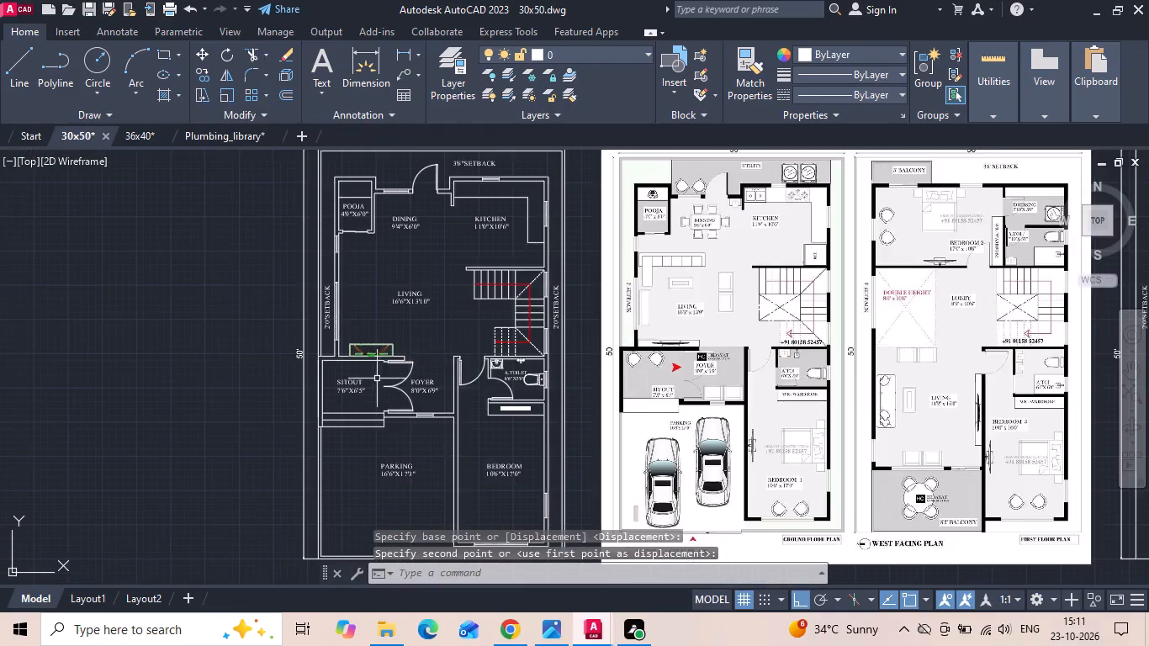
{"action": "scroll", "coordinate": [346, 375], "scroll_direction": "down", "scroll_amount": 1}
{"action": "scroll", "coordinate": [346, 375], "scroll_direction": "up", "scroll_amount": 1}
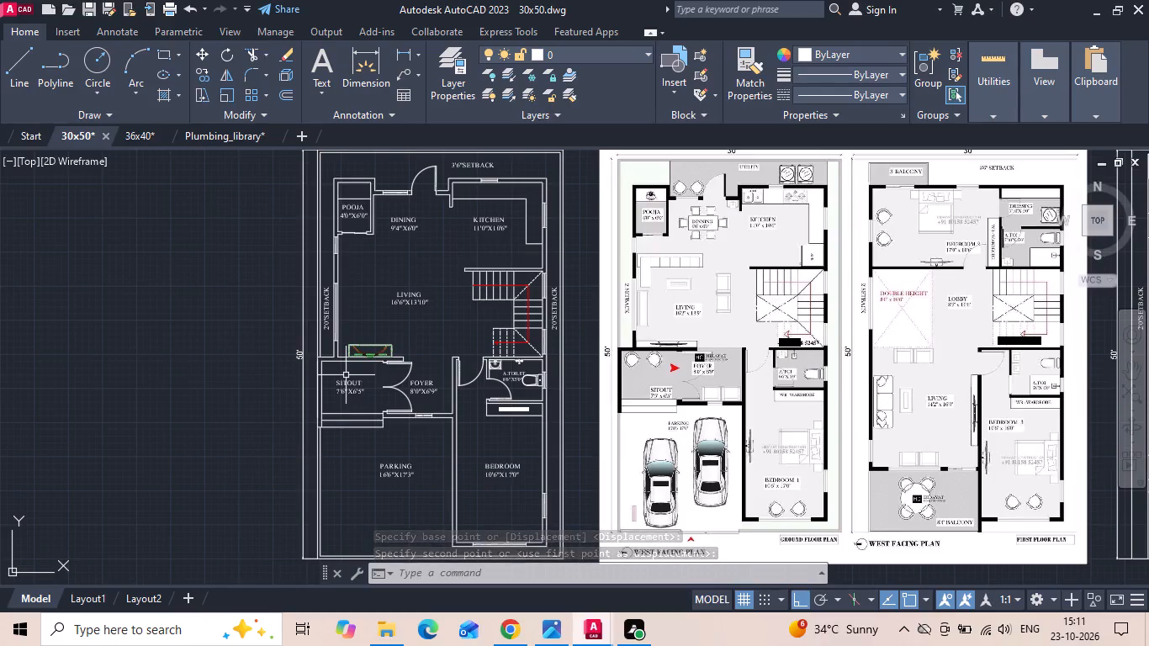
{"action": "key", "text": "ctrl+s"}
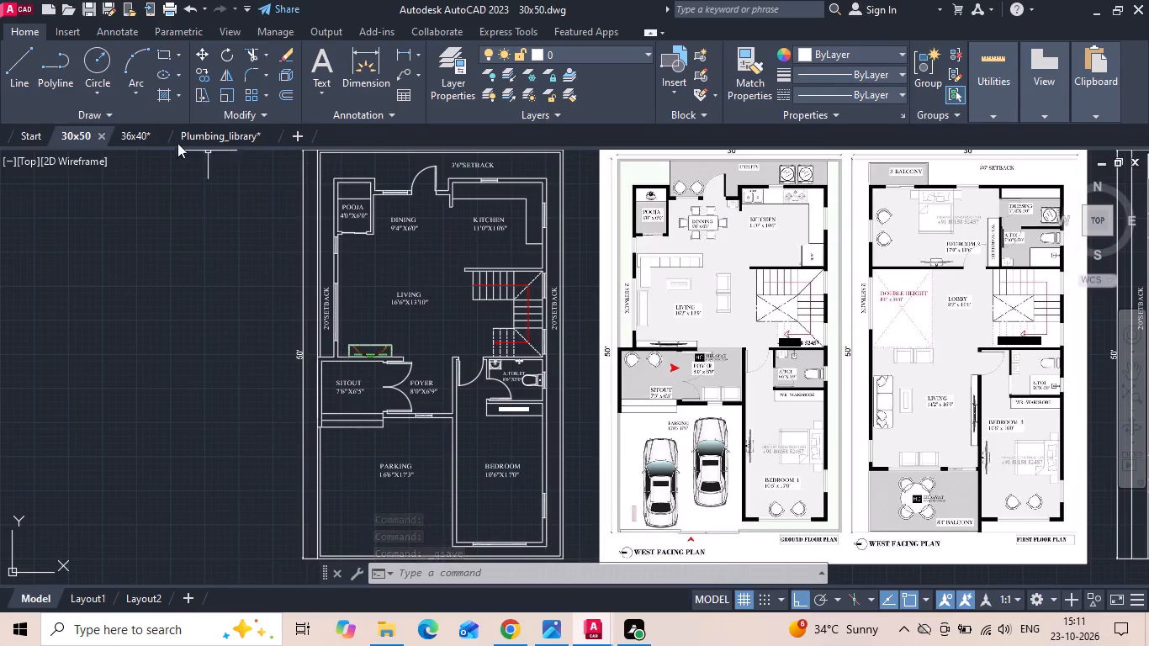
Copy the L-shaped sofa with coffee table and both armchairs from the 36x40 LIVING room into the 30x50 ground-floor LIVING room.
{"action": "left_click", "coordinate": [135, 135]}
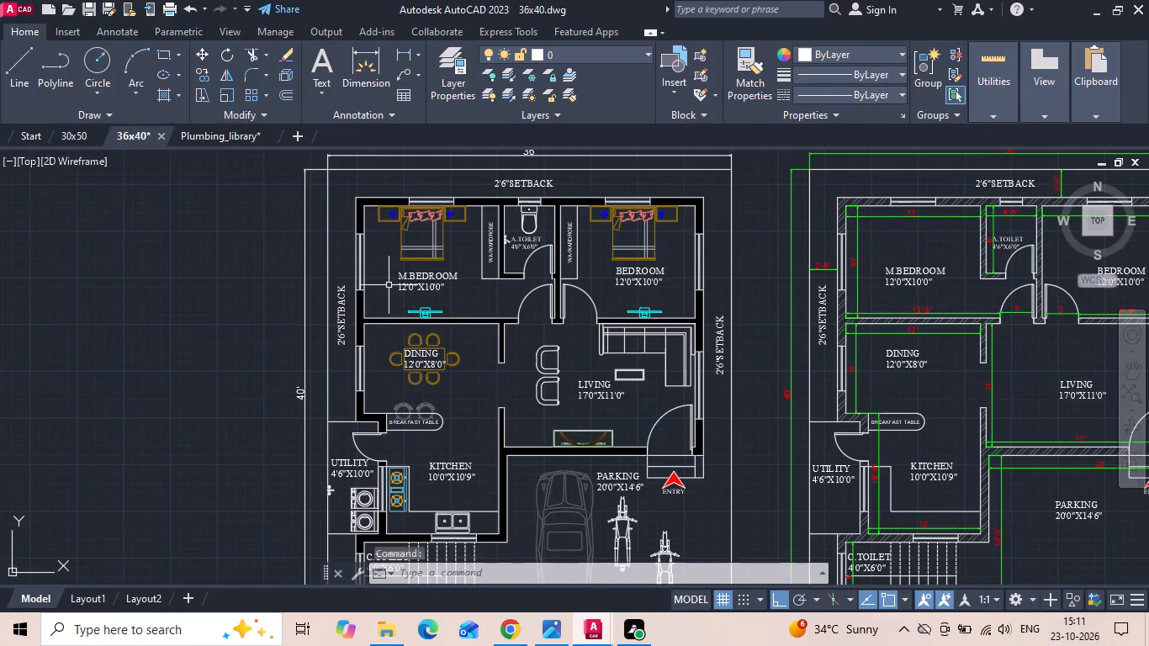
{"action": "scroll", "coordinate": [654, 379], "scroll_direction": "up", "scroll_amount": 2}
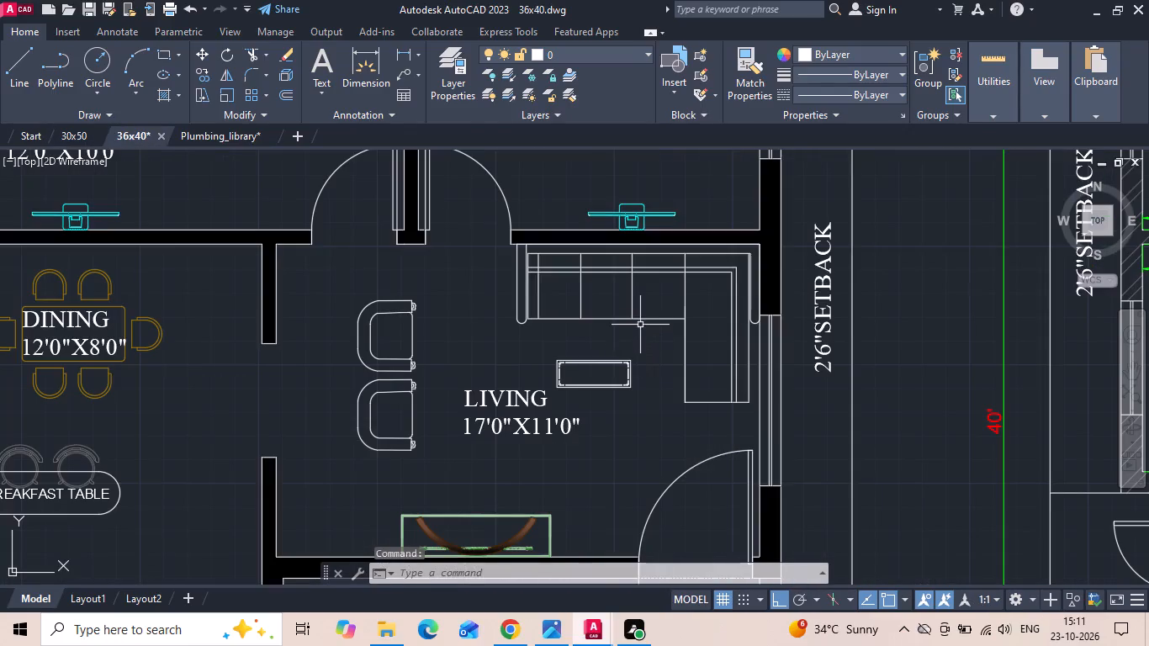
{"action": "left_click", "coordinate": [640, 321]}
{"action": "left_click", "coordinate": [573, 311]}
{"action": "left_click_drag", "start_coordinate": [410, 326], "coordinate": [360, 365]}
{"action": "left_click", "coordinate": [378, 406]}
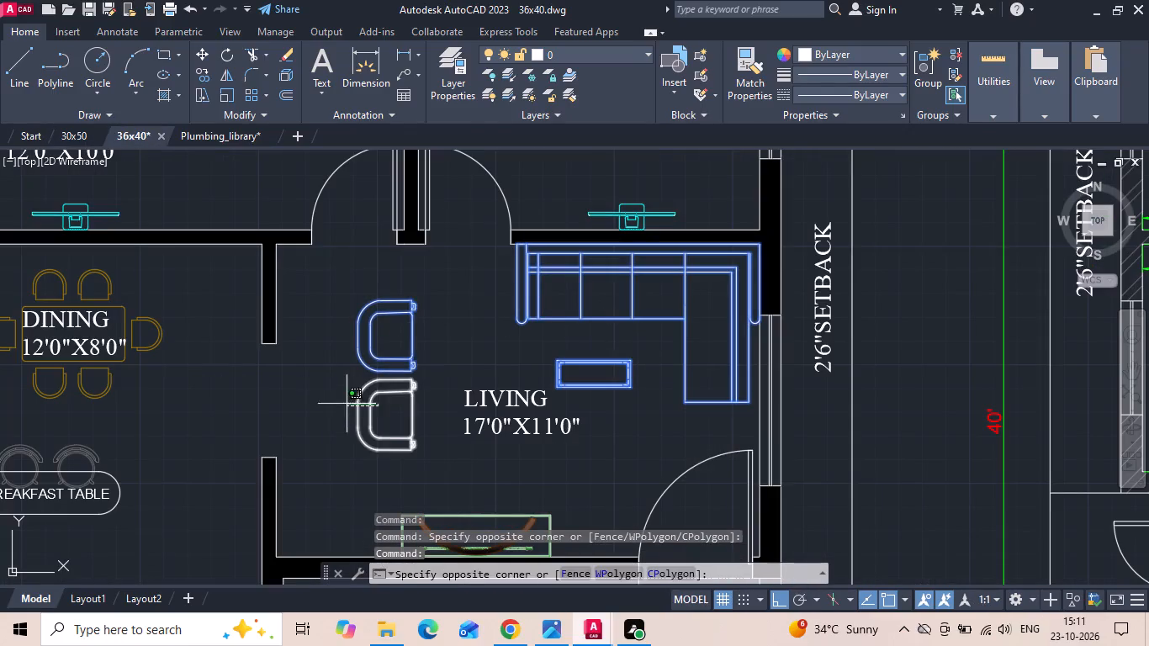
{"action": "left_click", "coordinate": [347, 404]}
{"action": "key", "text": "ctrl+c"}
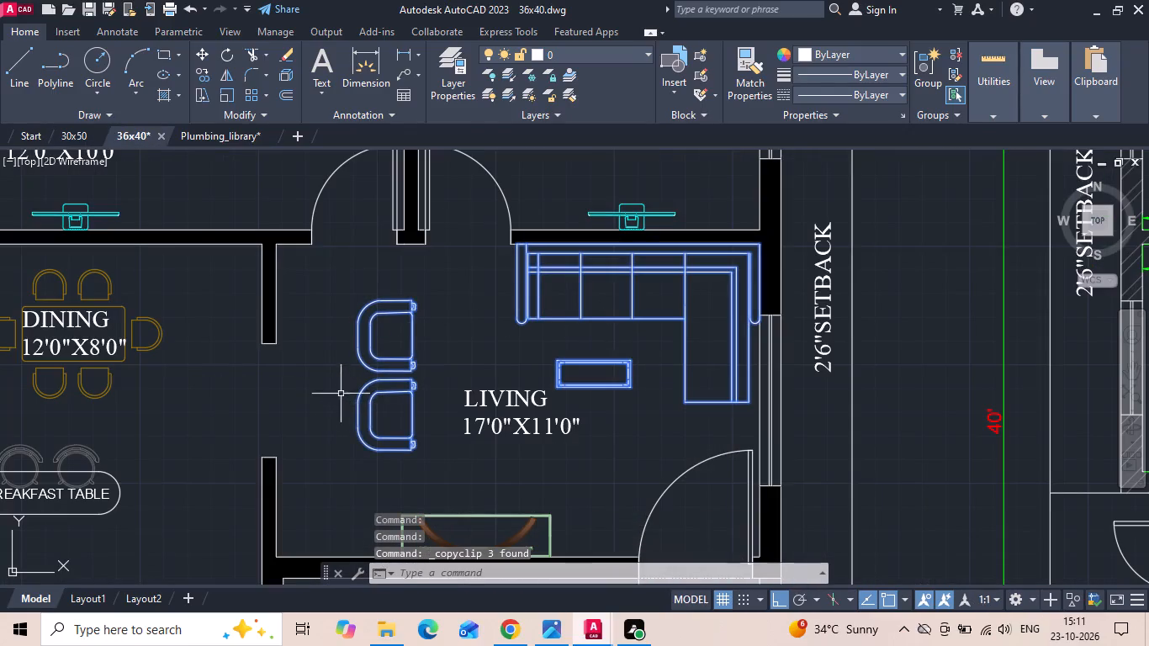
{"action": "left_click", "coordinate": [75, 138]}
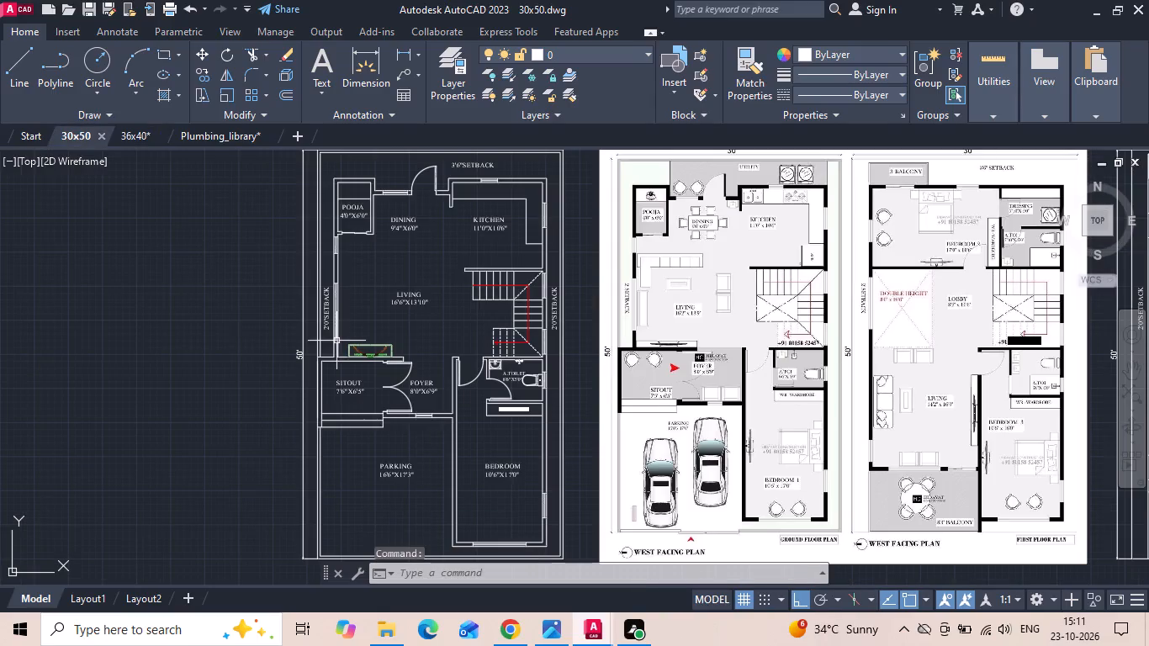
{"action": "key", "text": "ctrl+v"}
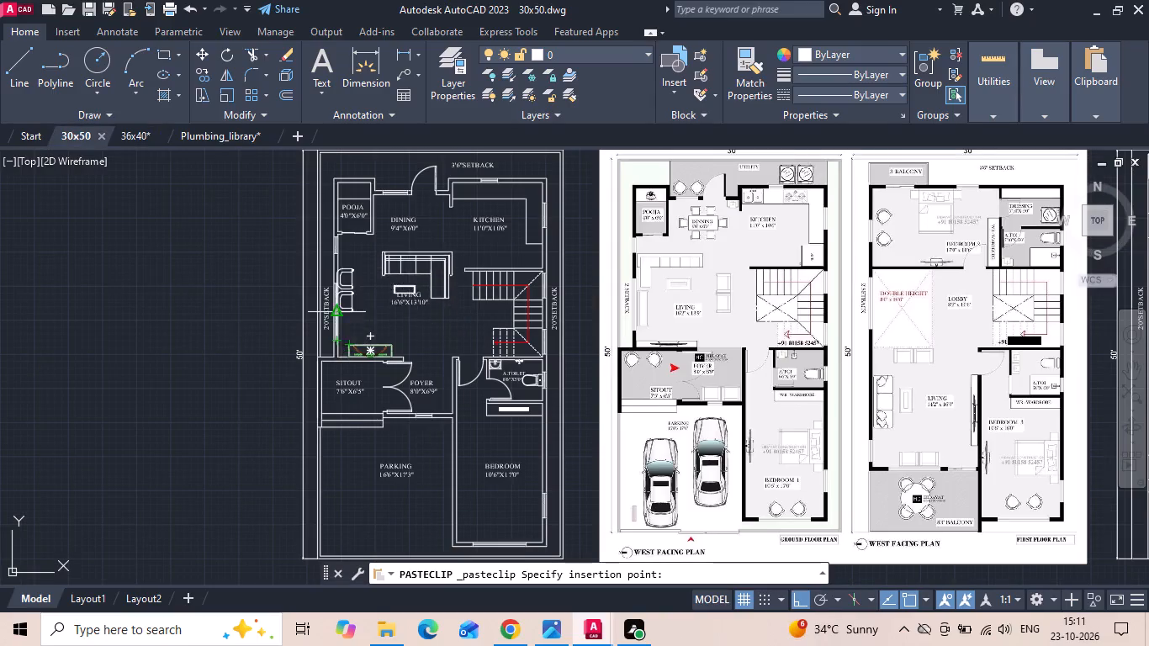
{"action": "scroll", "coordinate": [341, 310], "scroll_direction": "up", "scroll_amount": 1}
{"action": "left_click", "coordinate": [341, 308]}
{"action": "key", "text": "Escape"}
Mirror the L-shaped sofa and coffee table about a vertical line so the corner faces the west wall, erasing the original.
{"action": "scroll", "coordinate": [440, 243], "scroll_direction": "up", "scroll_amount": 1}
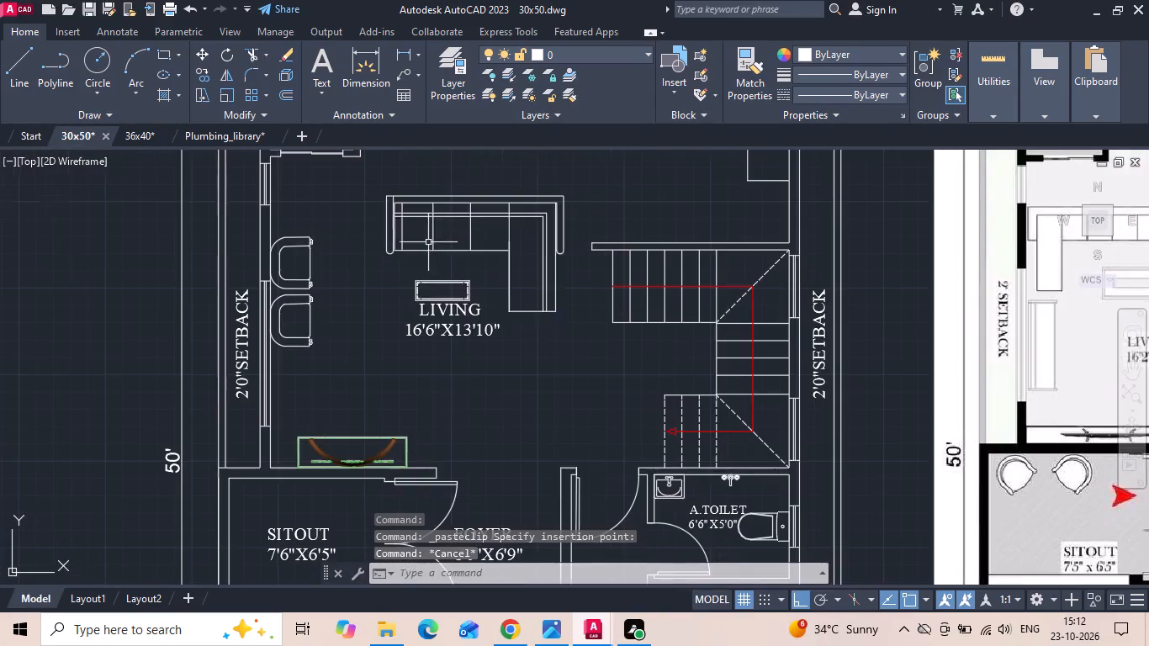
{"action": "left_click", "coordinate": [439, 232]}
{"action": "left_click", "coordinate": [409, 247]}
{"action": "type", "text": "MI"}
{"action": "key", "text": "space"}
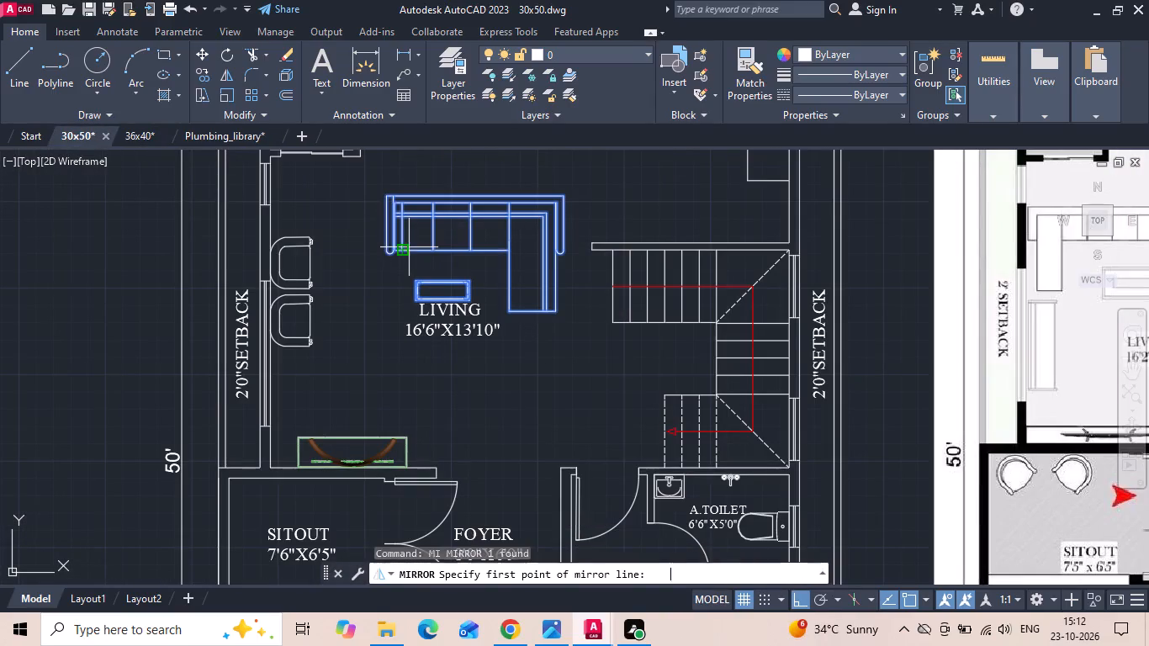
{"action": "left_click", "coordinate": [415, 218]}
{"action": "left_click", "coordinate": [407, 380]}
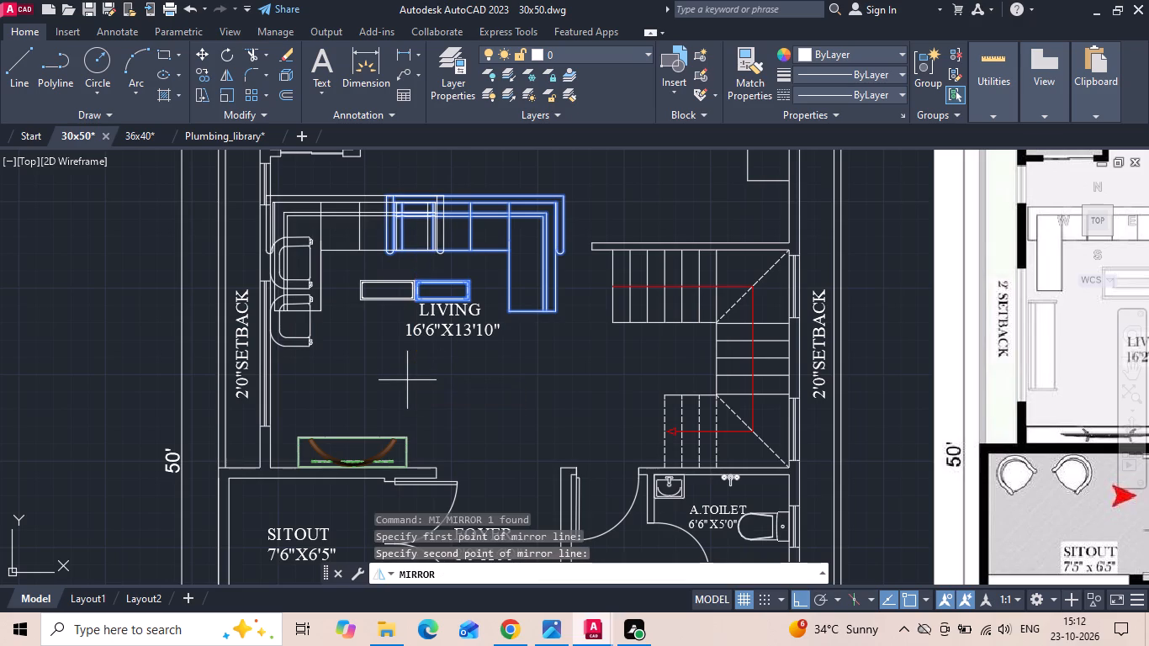
{"action": "type", "text": "Y"}
{"action": "key", "text": "space"}
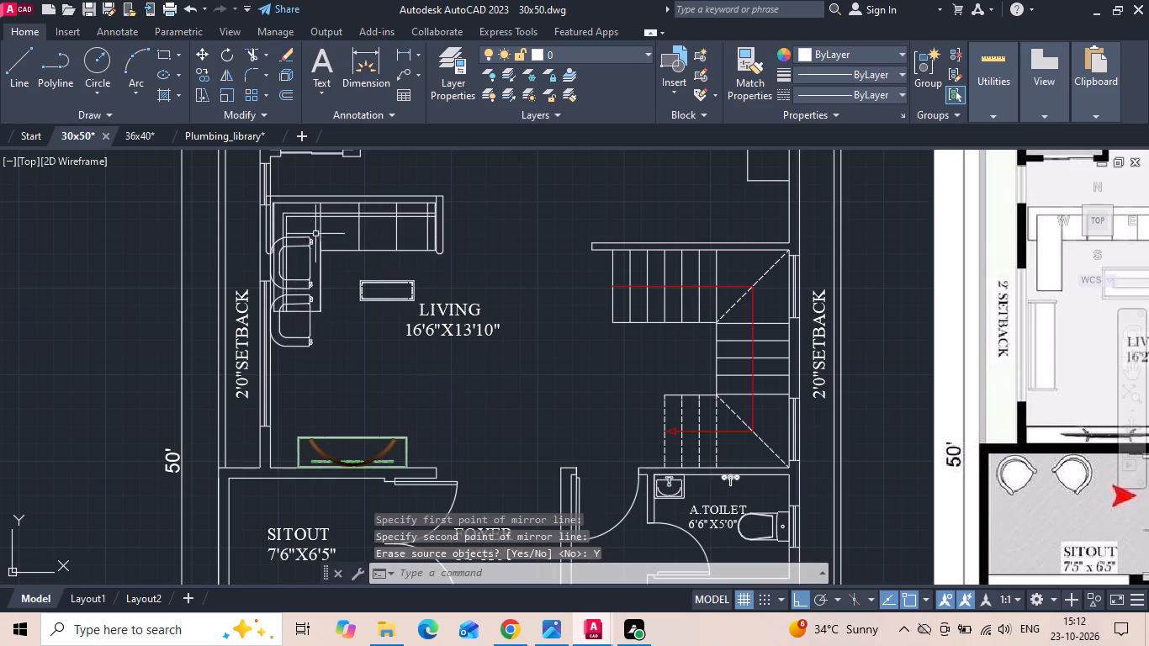
Move the sofa set so its northwest corner meets the west wall's inner face at the south end of the window.
{"action": "scroll", "coordinate": [315, 223], "scroll_direction": "up", "scroll_amount": 2}
{"action": "left_click_drag", "start_coordinate": [302, 172], "coordinate": [292, 188]}
{"action": "left_click", "coordinate": [265, 228]}
{"action": "right_click", "coordinate": [263, 228]}
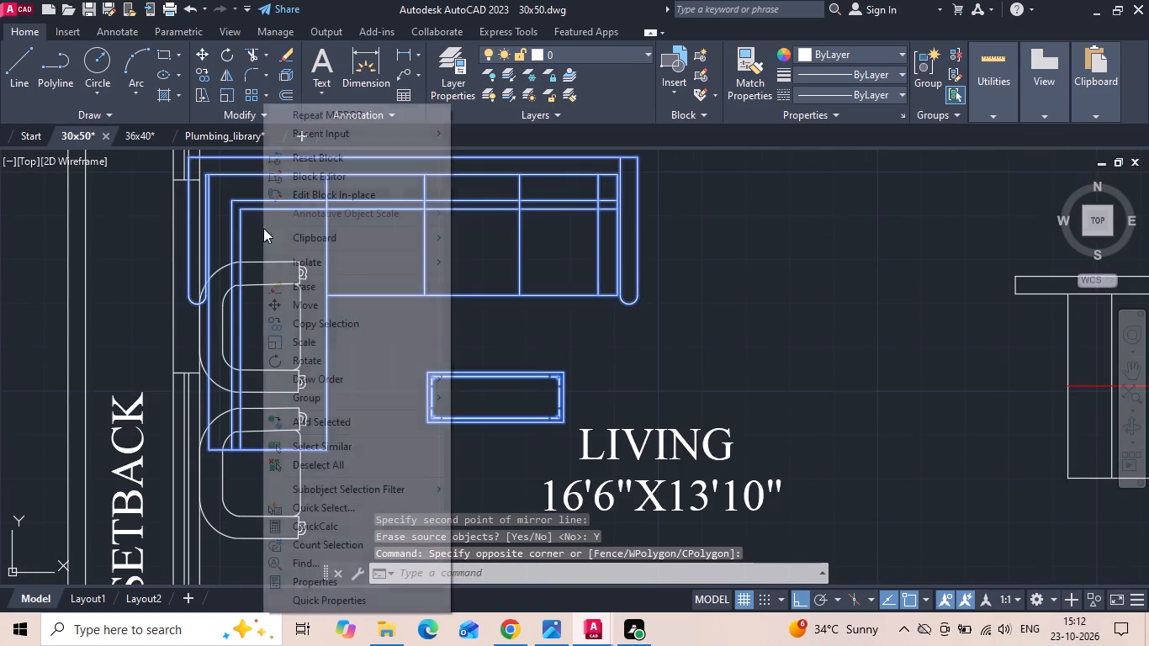
{"action": "left_click", "coordinate": [296, 304]}
{"action": "scroll", "coordinate": [331, 426], "scroll_direction": "down", "scroll_amount": 3}
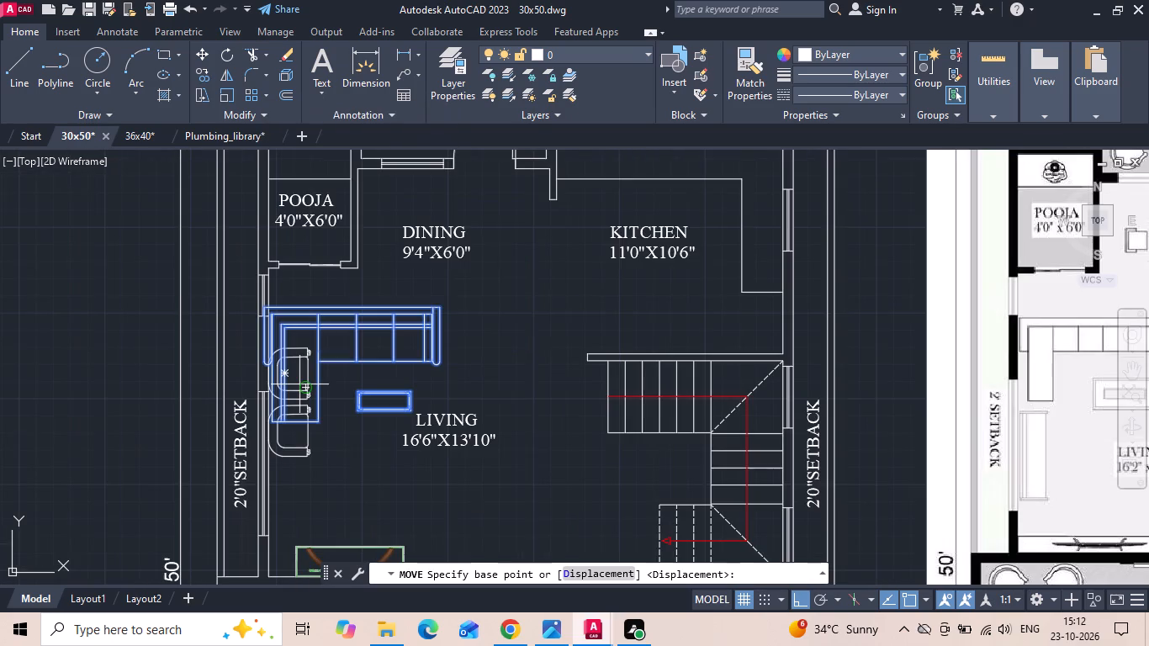
{"action": "scroll", "coordinate": [275, 362], "scroll_direction": "up", "scroll_amount": 2}
{"action": "scroll", "coordinate": [220, 221], "scroll_direction": "up", "scroll_amount": 3}
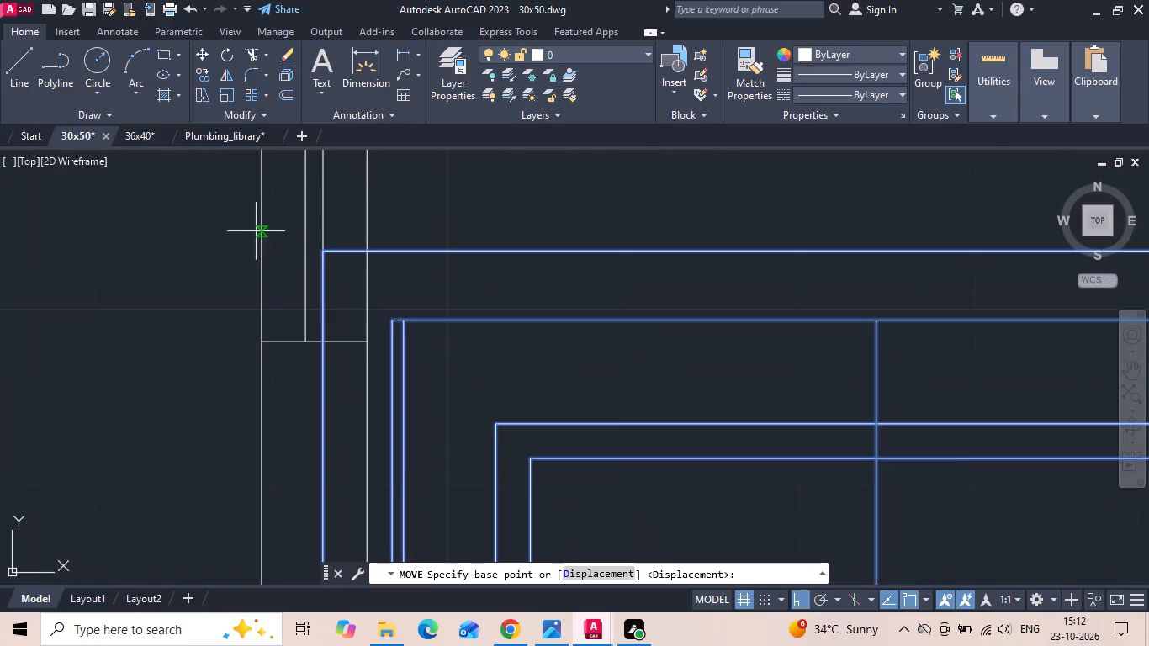
{"action": "left_click_drag", "start_coordinate": [327, 253], "coordinate": [335, 262]}
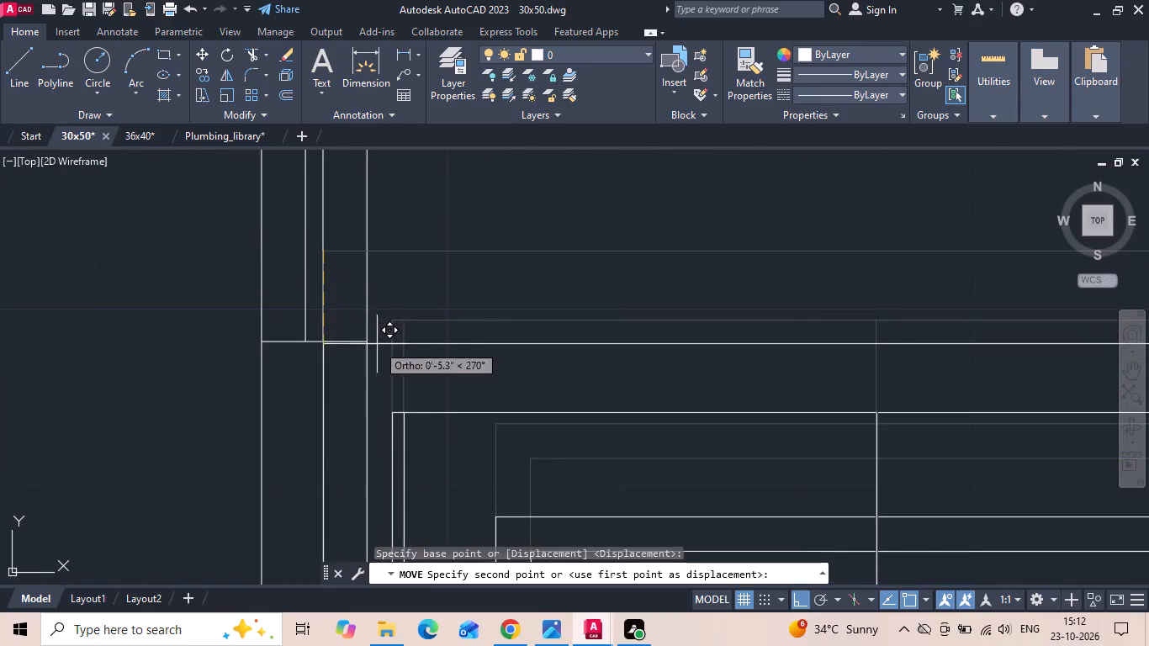
{"action": "left_click", "coordinate": [366, 345]}
Mirror the two armchairs about a vertical line to the east side of the coffee table, erasing the originals.
{"action": "scroll", "coordinate": [413, 258], "scroll_direction": "down", "scroll_amount": 4}
{"action": "left_click", "coordinate": [468, 350]}
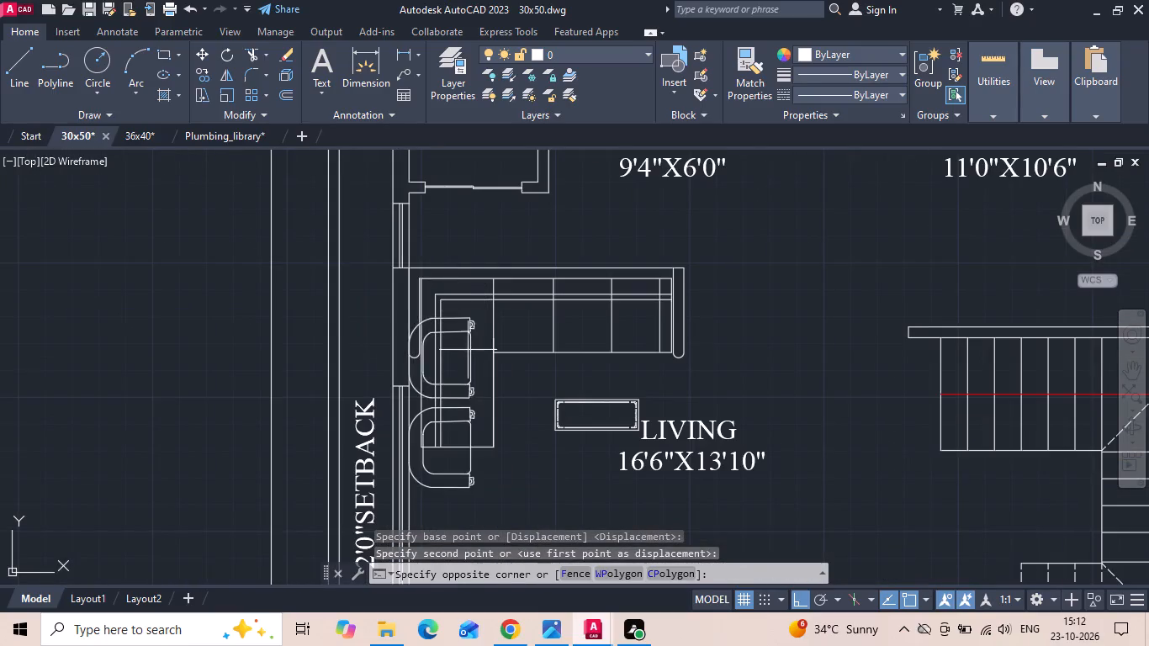
{"action": "scroll", "coordinate": [437, 285], "scroll_direction": "down", "scroll_amount": 2}
{"action": "scroll", "coordinate": [434, 303], "scroll_direction": "up", "scroll_amount": 2}
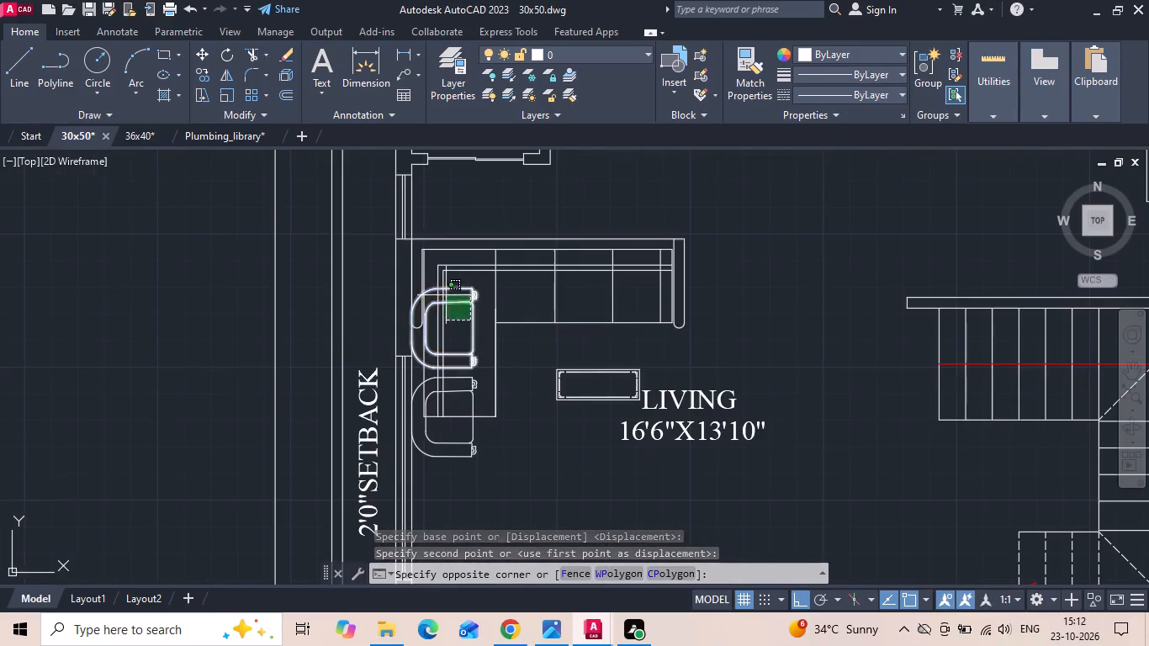
{"action": "left_click", "coordinate": [446, 295]}
{"action": "left_click_drag", "start_coordinate": [455, 434], "coordinate": [449, 456]}
{"action": "left_click", "coordinate": [434, 479]}
{"action": "type", "text": "MI"}
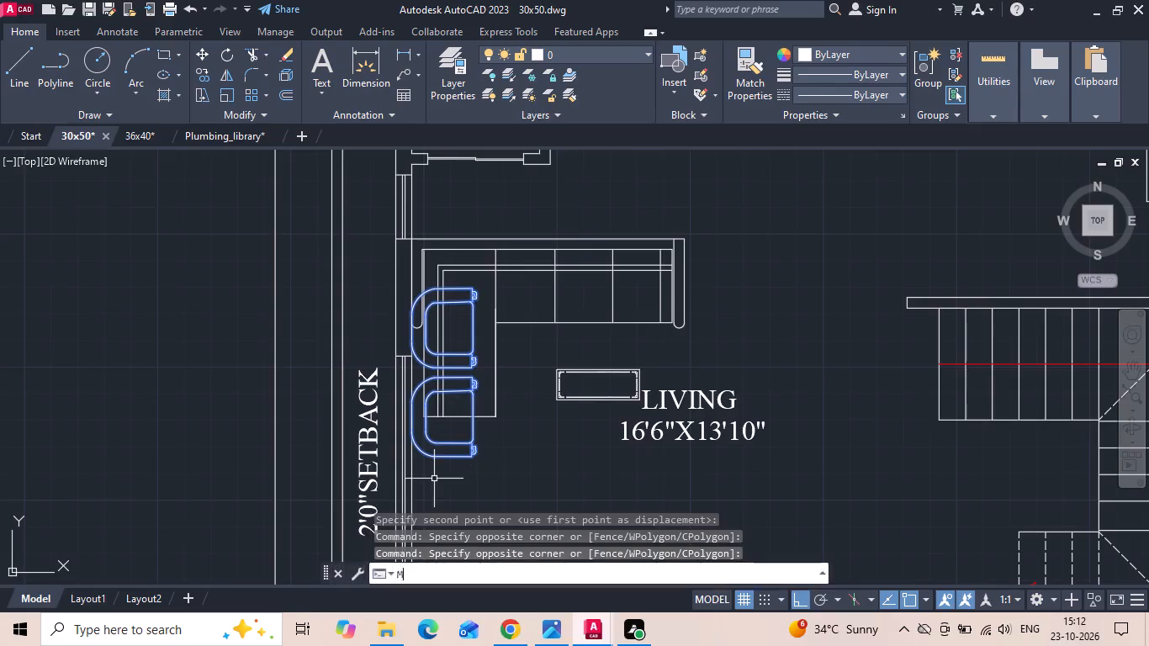
{"action": "key", "text": "space"}
{"action": "left_click_drag", "start_coordinate": [576, 329], "coordinate": [581, 344]}
{"action": "left_click", "coordinate": [568, 478]}
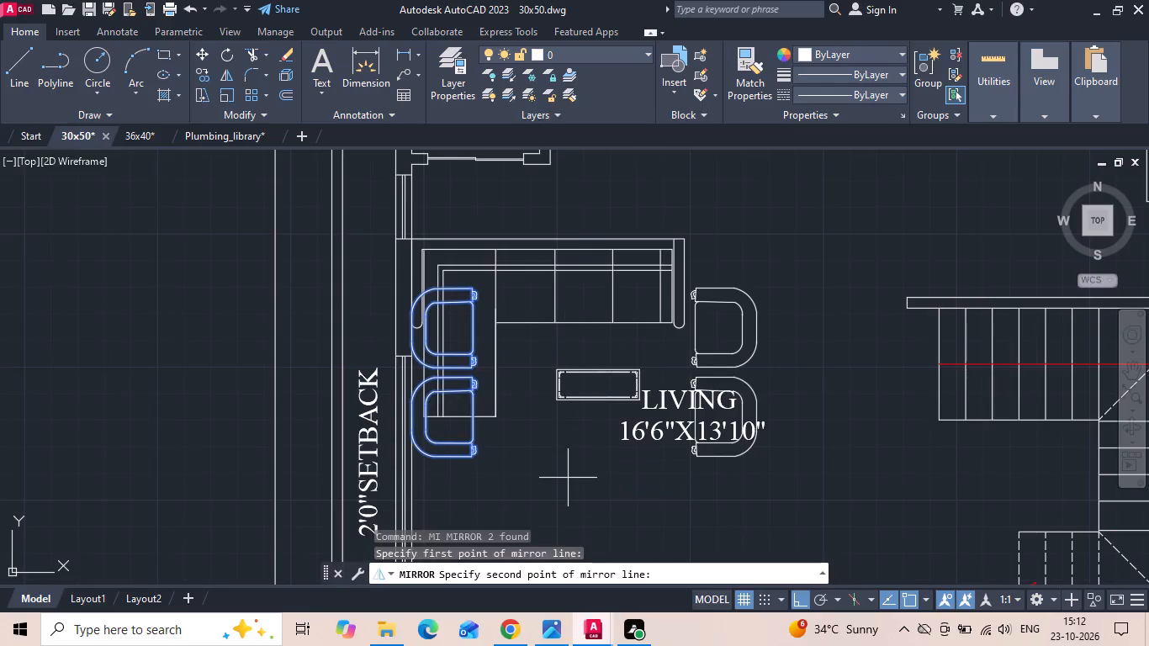
{"action": "type", "text": "Y"}
{"action": "key", "text": "space"}
Move the two armchairs east by about 1'-9", away from the sofa.
{"action": "scroll", "coordinate": [548, 270], "scroll_direction": "down", "scroll_amount": 3}
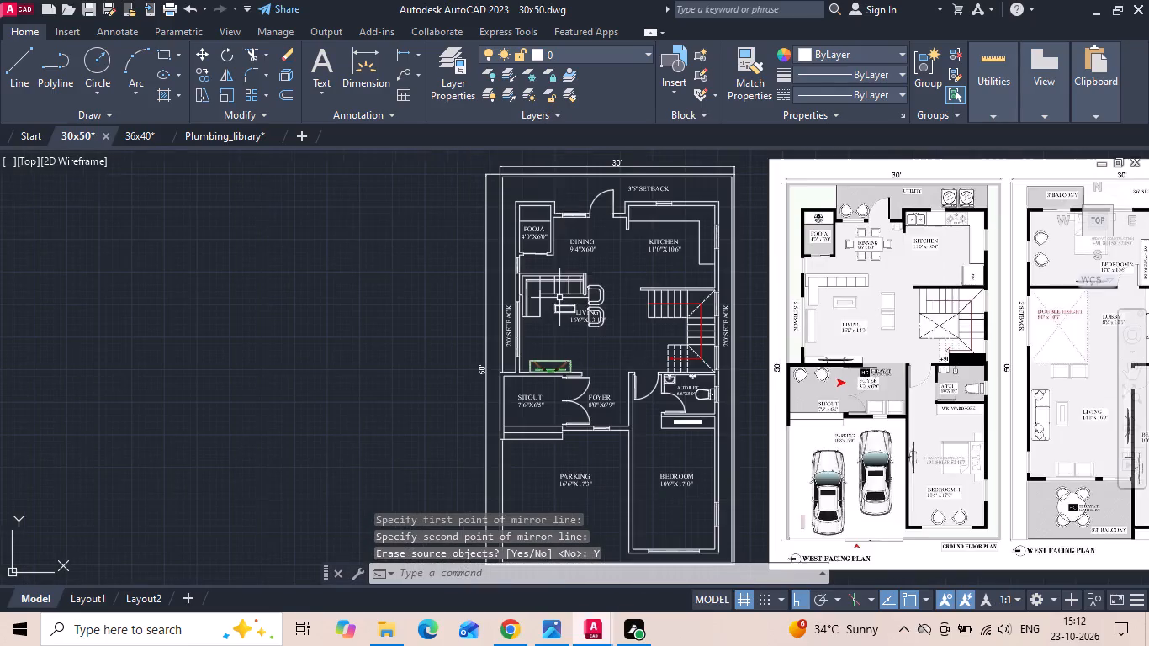
{"action": "scroll", "coordinate": [637, 317], "scroll_direction": "up", "scroll_amount": 2}
{"action": "scroll", "coordinate": [570, 288], "scroll_direction": "up", "scroll_amount": 1}
{"action": "left_click_drag", "start_coordinate": [553, 243], "coordinate": [545, 255]}
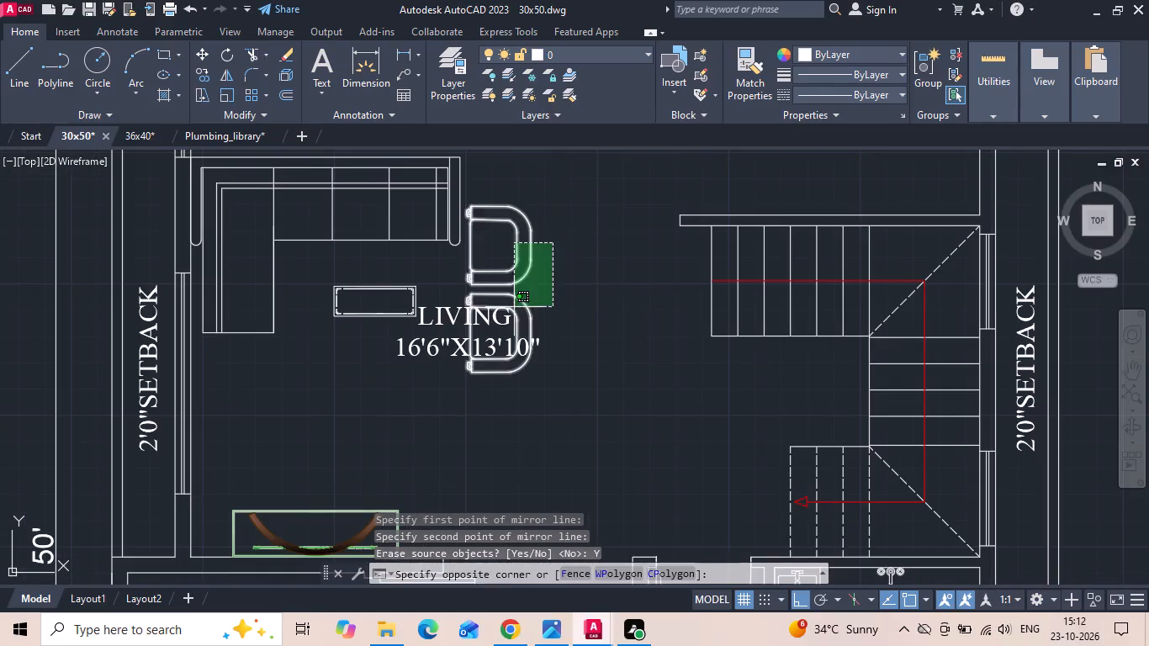
{"action": "left_click", "coordinate": [513, 307]}
{"action": "right_click", "coordinate": [512, 307]}
{"action": "left_click", "coordinate": [532, 329]}
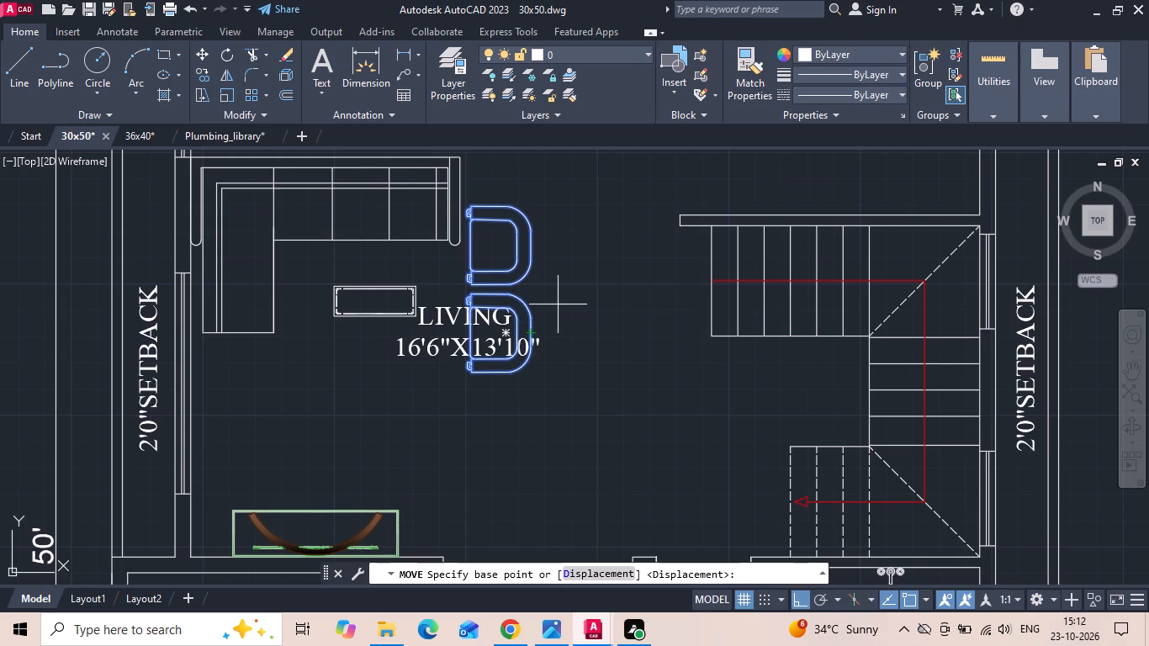
{"action": "left_click", "coordinate": [559, 302]}
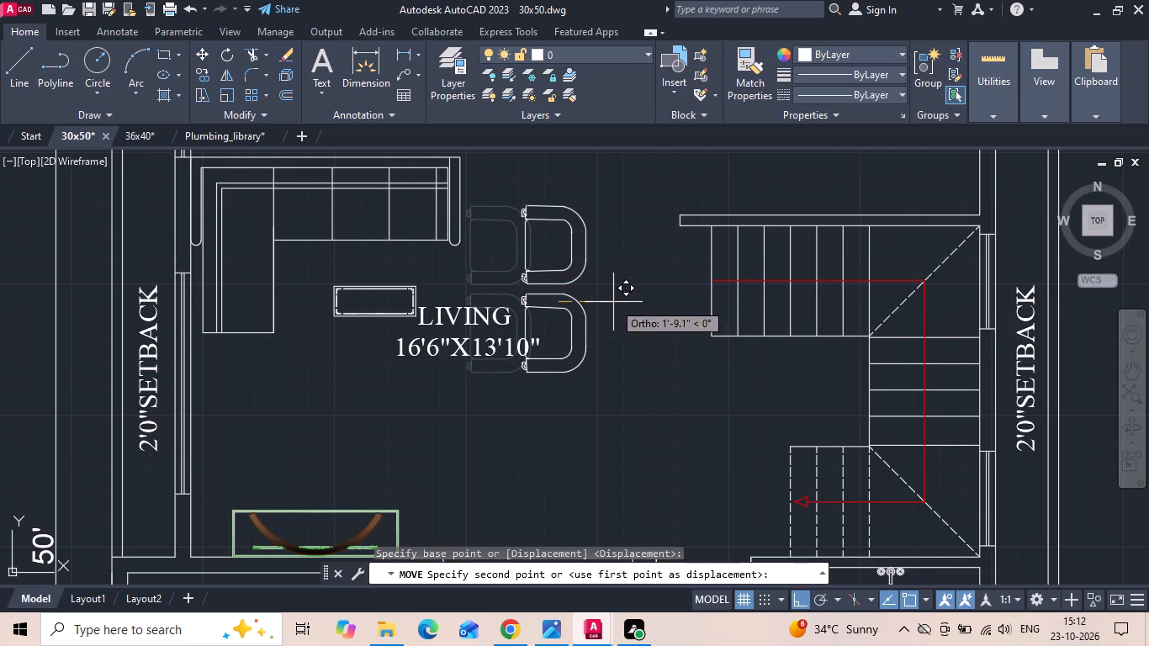
{"action": "left_click", "coordinate": [613, 302]}
{"action": "key", "text": "Escape"}
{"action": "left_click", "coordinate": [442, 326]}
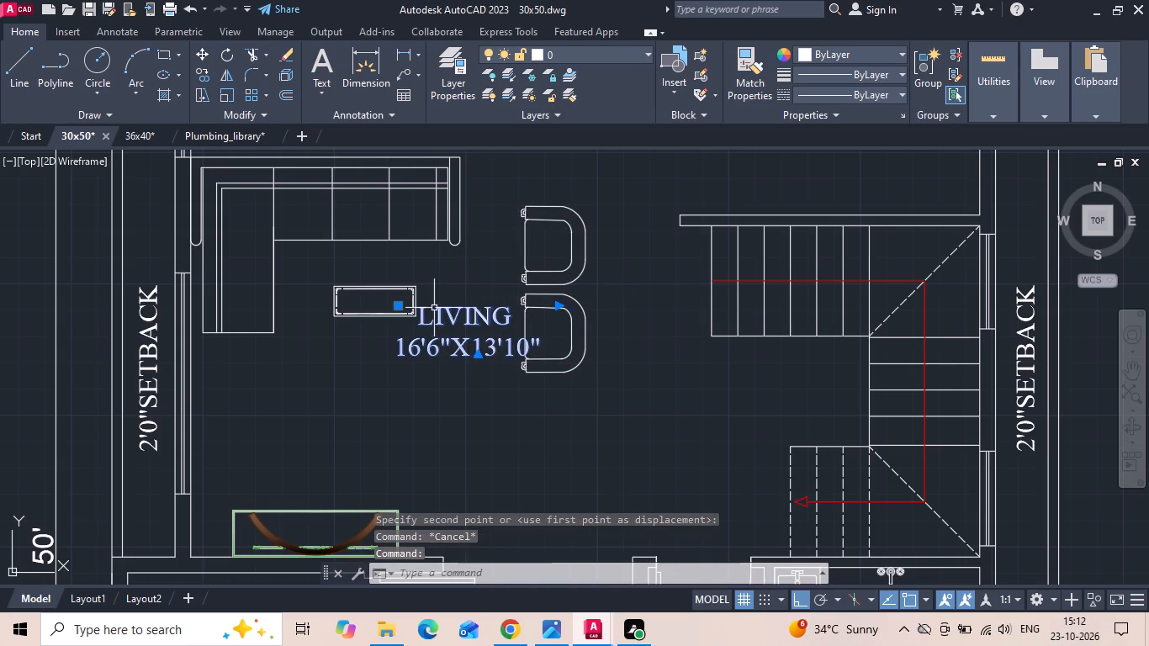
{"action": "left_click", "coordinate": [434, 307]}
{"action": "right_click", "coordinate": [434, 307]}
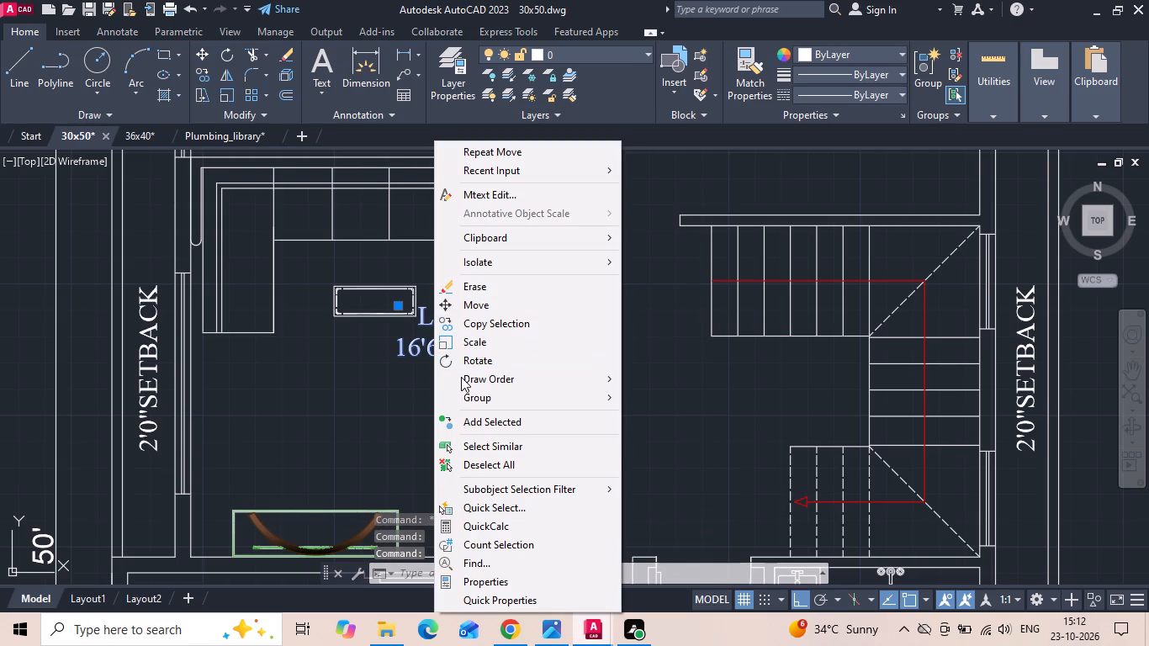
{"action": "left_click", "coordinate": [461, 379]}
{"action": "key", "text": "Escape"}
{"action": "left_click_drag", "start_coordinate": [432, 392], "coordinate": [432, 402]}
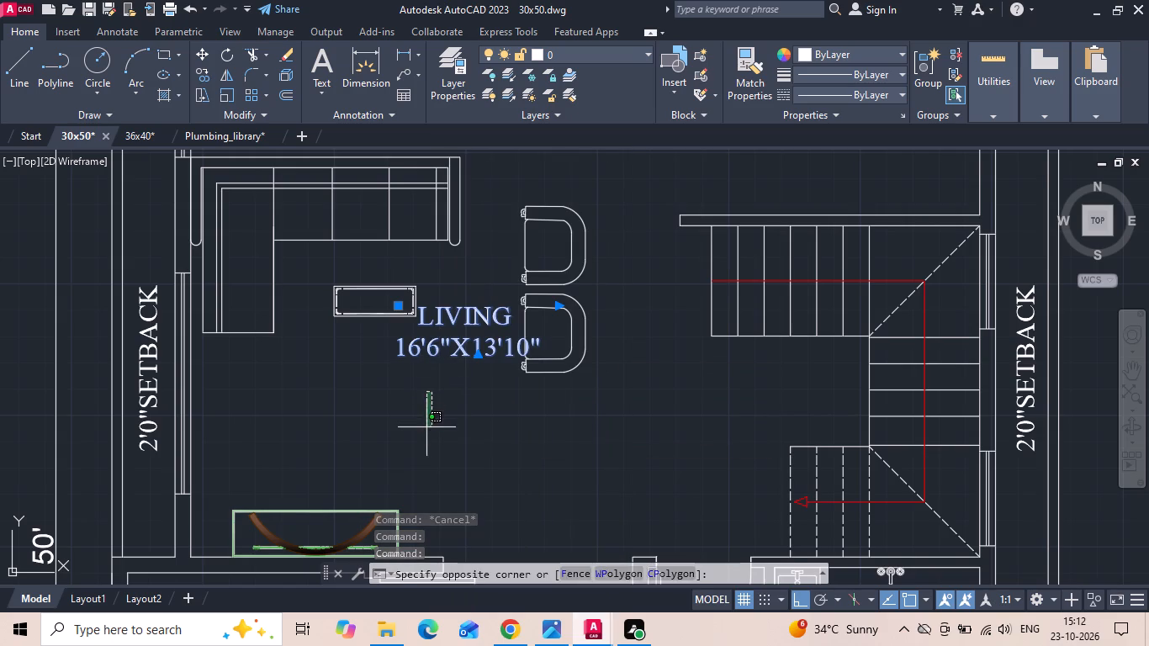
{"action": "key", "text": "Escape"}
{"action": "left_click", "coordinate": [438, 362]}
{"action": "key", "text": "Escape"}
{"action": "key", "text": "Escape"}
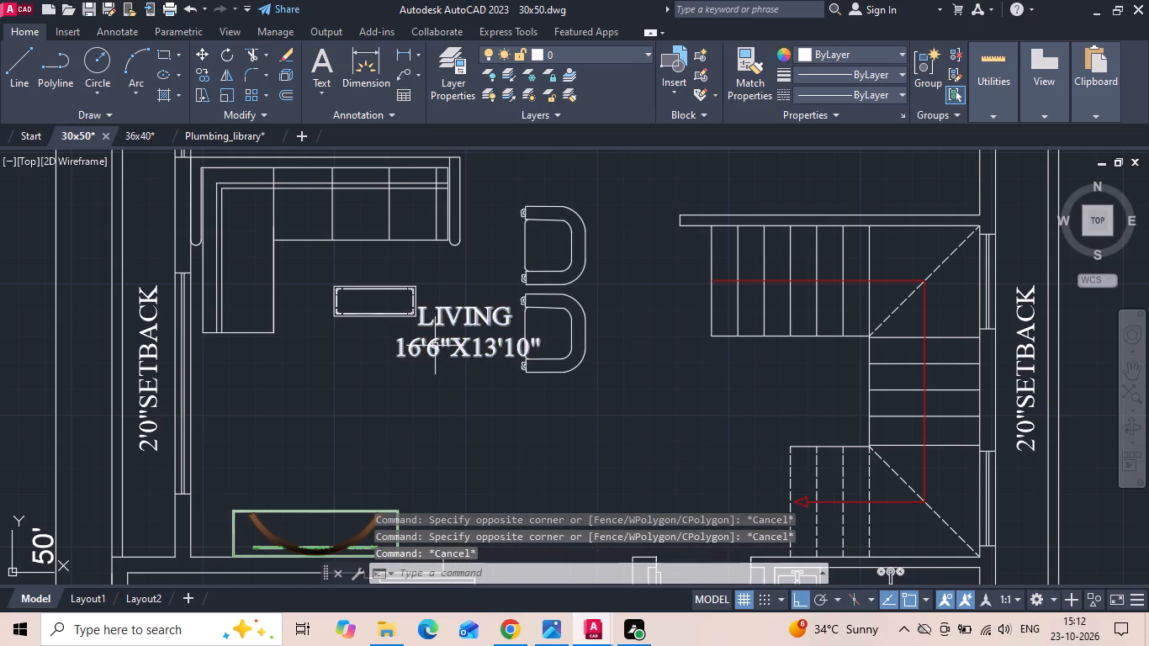
Move the LIVING label about 2'-5" west and slightly south so it sits below the coffee table, then save the drawing.
{"action": "left_click", "coordinate": [435, 346]}
{"action": "right_click", "coordinate": [432, 348]}
{"action": "left_click", "coordinate": [473, 313]}
{"action": "left_click_drag", "start_coordinate": [442, 426], "coordinate": [432, 428]}
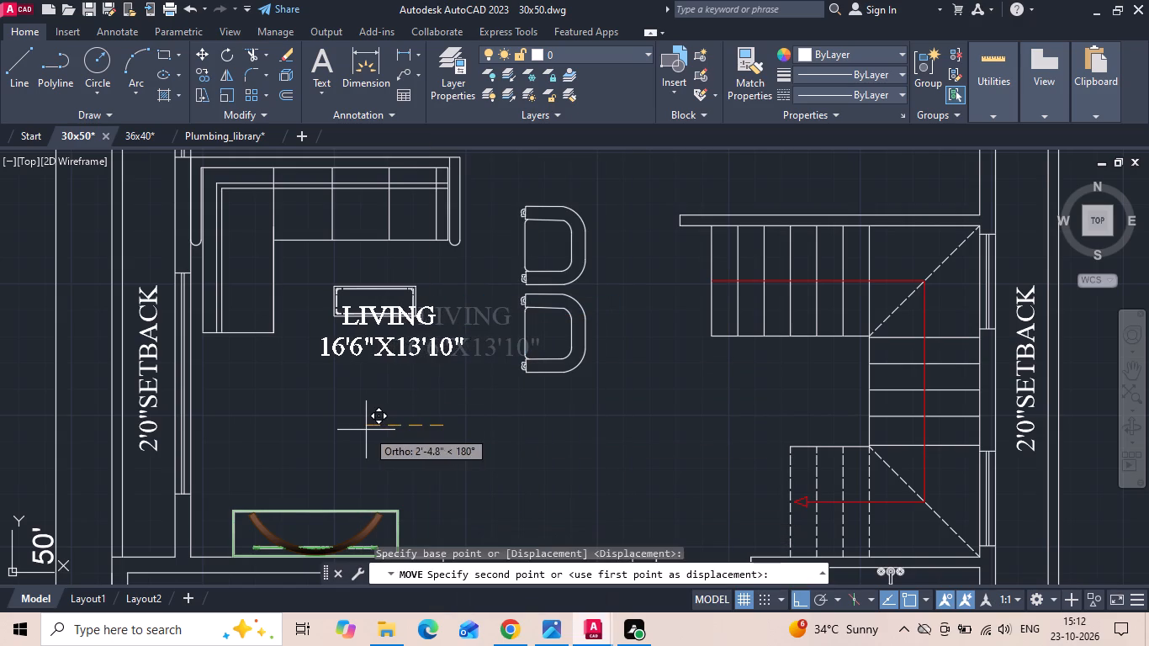
{"action": "left_click", "coordinate": [366, 430]}
{"action": "left_click", "coordinate": [360, 353]}
{"action": "right_click", "coordinate": [333, 347]}
{"action": "left_click", "coordinate": [374, 311]}
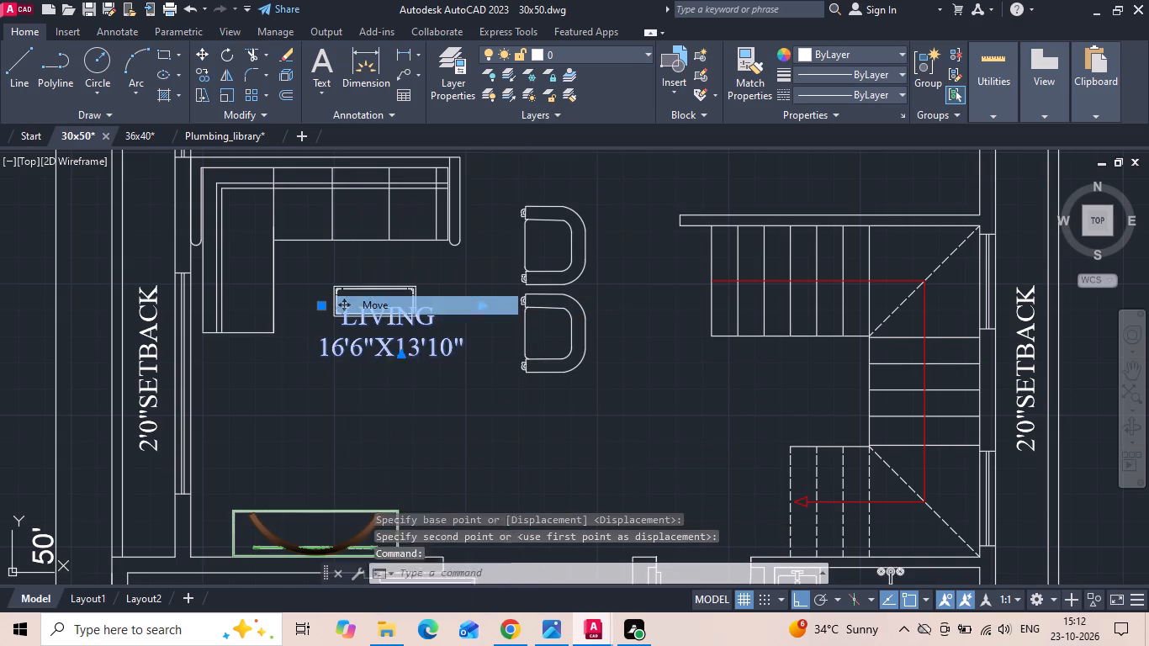
{"action": "left_click", "coordinate": [434, 383]}
{"action": "left_click", "coordinate": [434, 418]}
{"action": "scroll", "coordinate": [440, 349], "scroll_direction": "down", "scroll_amount": 2}
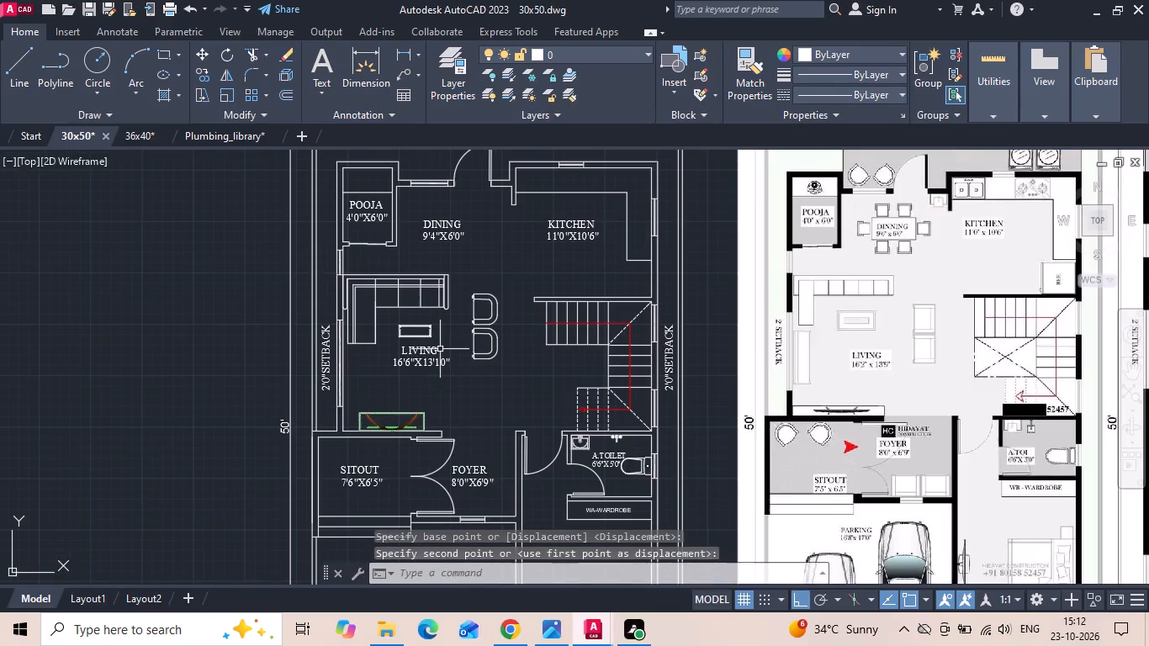
{"action": "key", "text": "ctrl+s"}
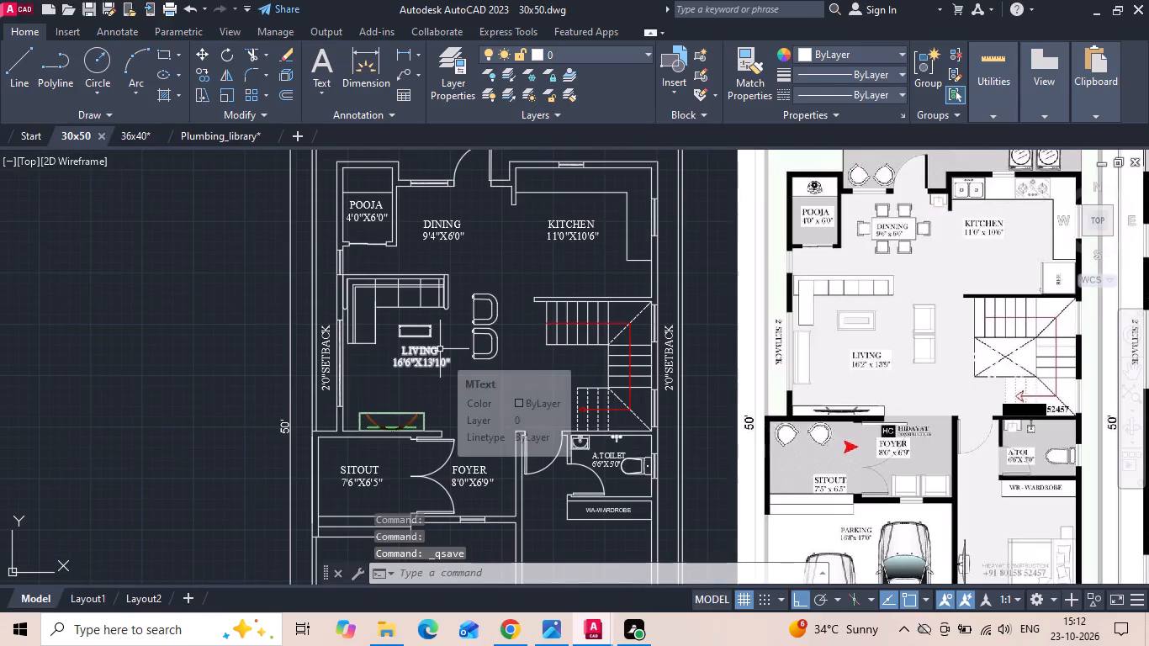
Copy the pair of washing machines from the utility area of the 36x40 drawing.
{"action": "left_click", "coordinate": [131, 134]}
{"action": "scroll", "coordinate": [482, 309], "scroll_direction": "down", "scroll_amount": 2}
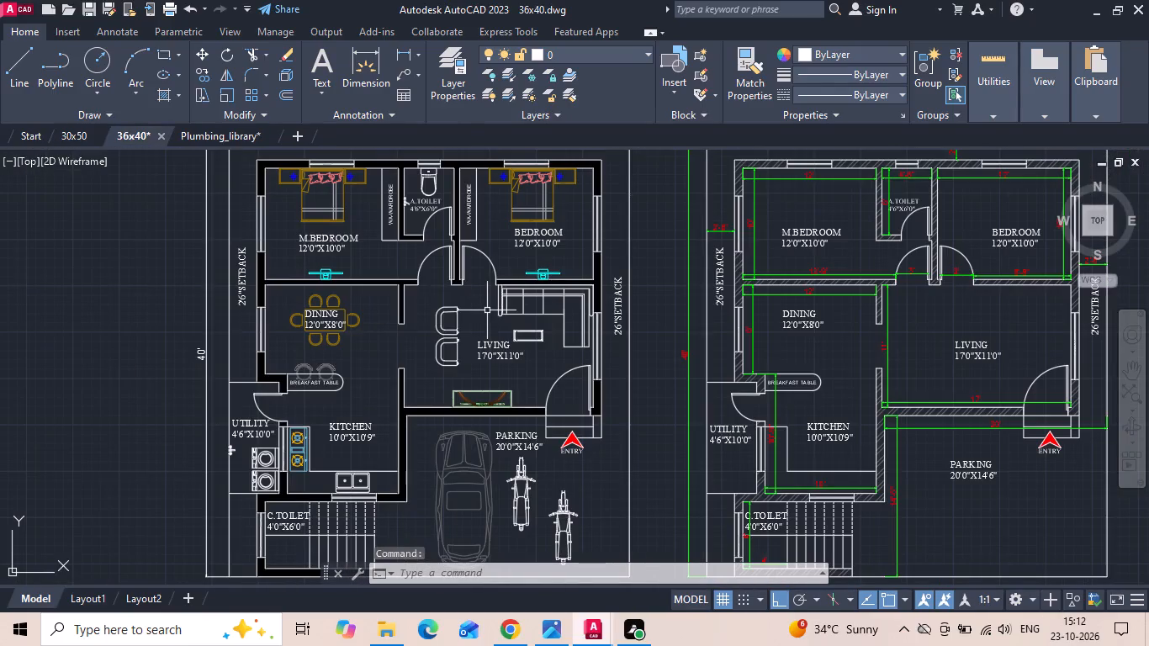
{"action": "scroll", "coordinate": [487, 310], "scroll_direction": "down", "scroll_amount": 1}
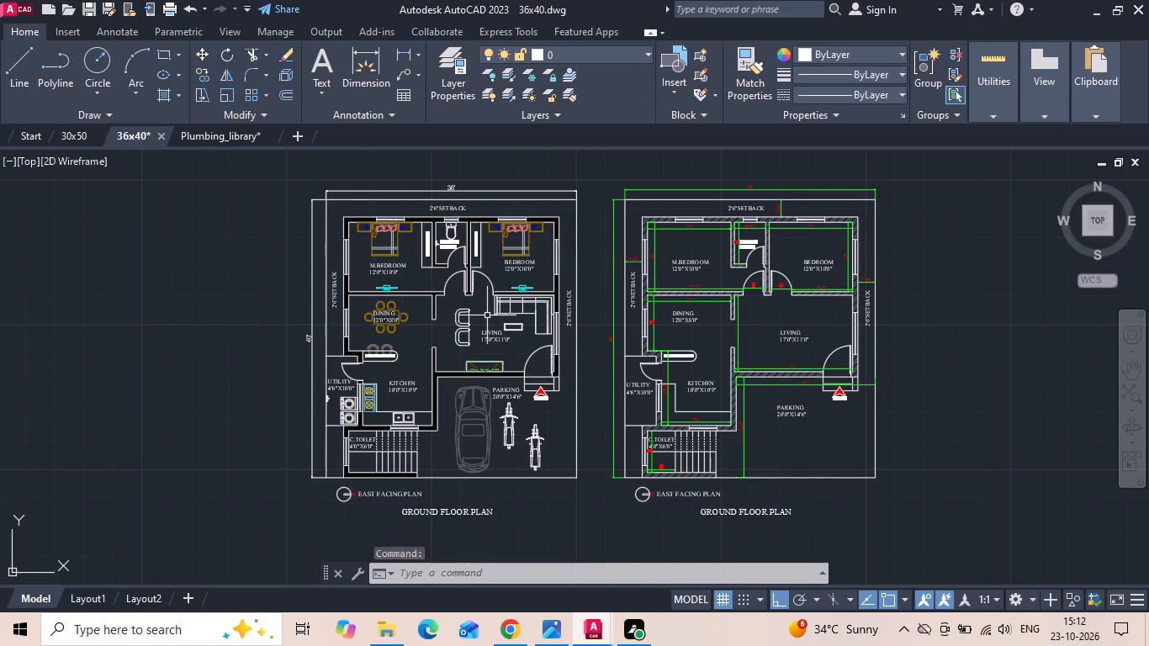
{"action": "scroll", "coordinate": [261, 429], "scroll_direction": "up", "scroll_amount": 1}
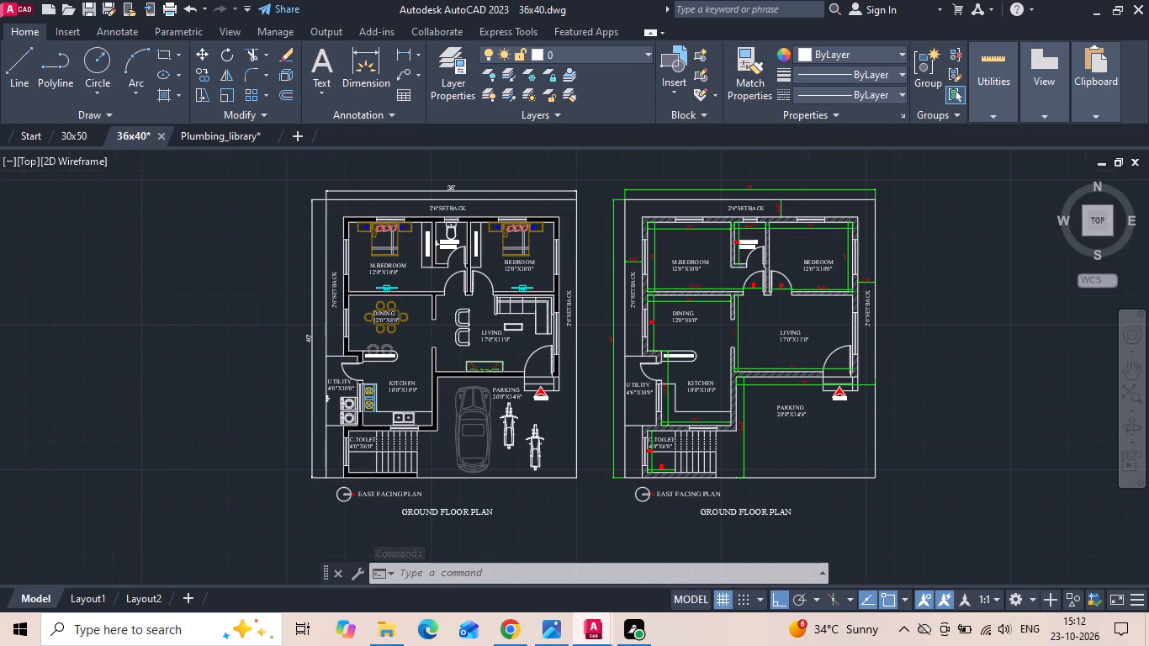
{"action": "scroll", "coordinate": [305, 429], "scroll_direction": "up", "scroll_amount": 1}
{"action": "left_click", "coordinate": [430, 389]}
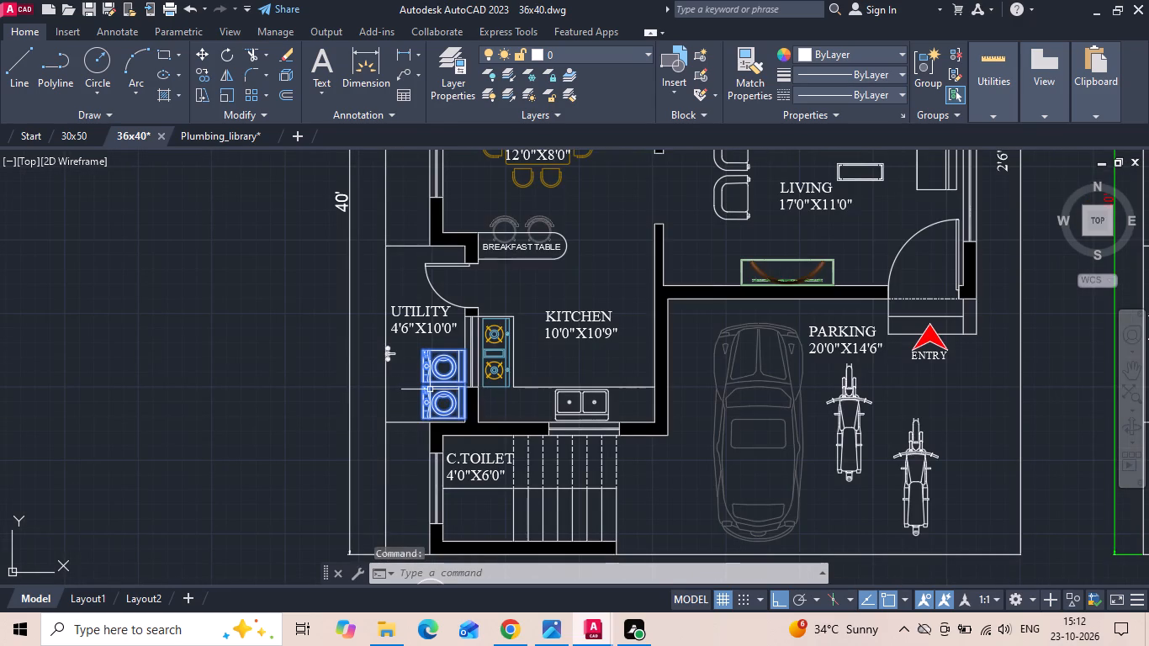
{"action": "key", "text": "ctrl+c"}
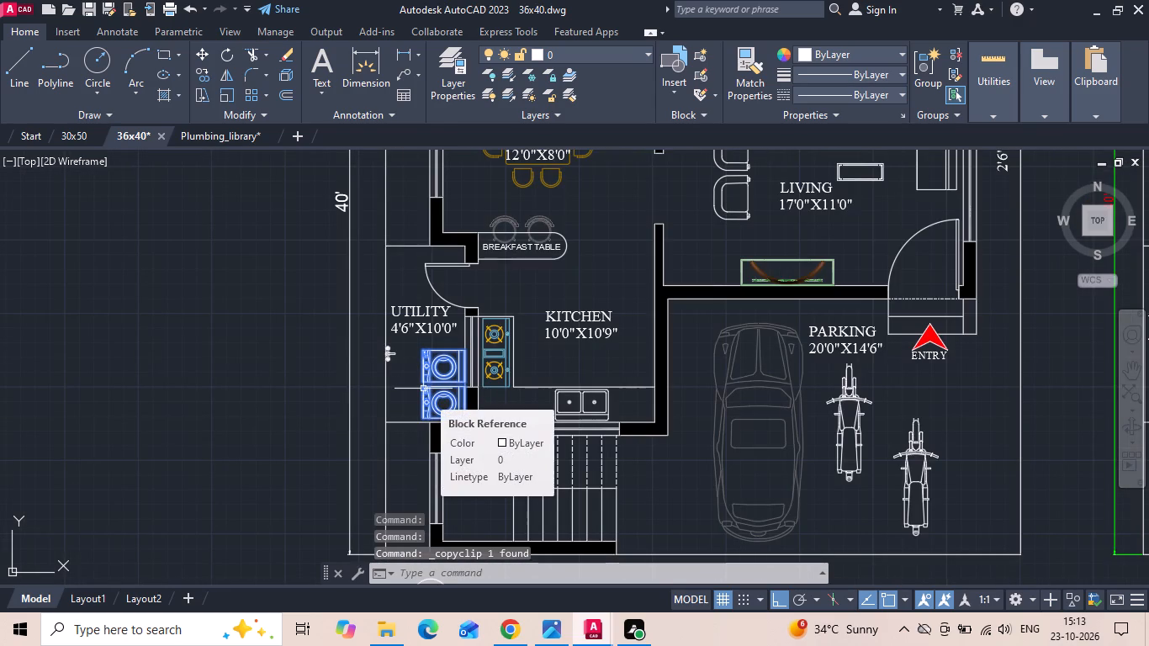
Paste the washing machines into the 30x50 plan near the kitchen's northeast corner.
{"action": "left_click", "coordinate": [75, 140]}
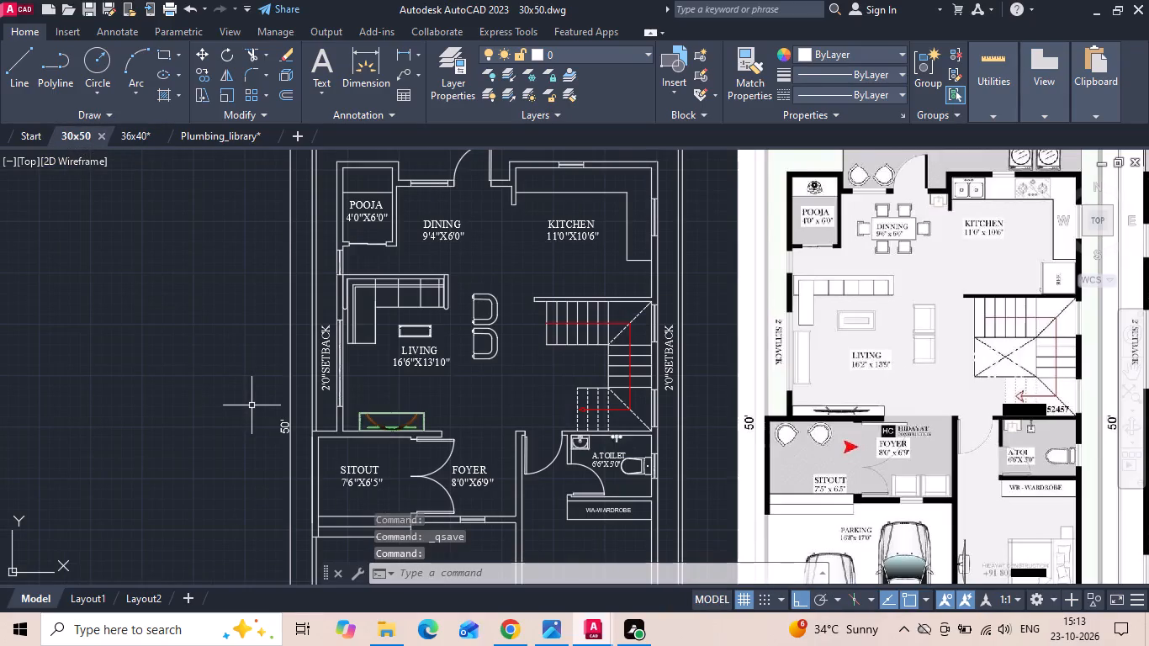
{"action": "key", "text": "ctrl+v"}
{"action": "scroll", "coordinate": [289, 447], "scroll_direction": "down", "scroll_amount": 1}
{"action": "scroll", "coordinate": [484, 266], "scroll_direction": "up", "scroll_amount": 1}
{"action": "scroll", "coordinate": [533, 318], "scroll_direction": "up", "scroll_amount": 3}
{"action": "middle_click_drag", "start_coordinate": [362, 383], "coordinate": [336, 517]}
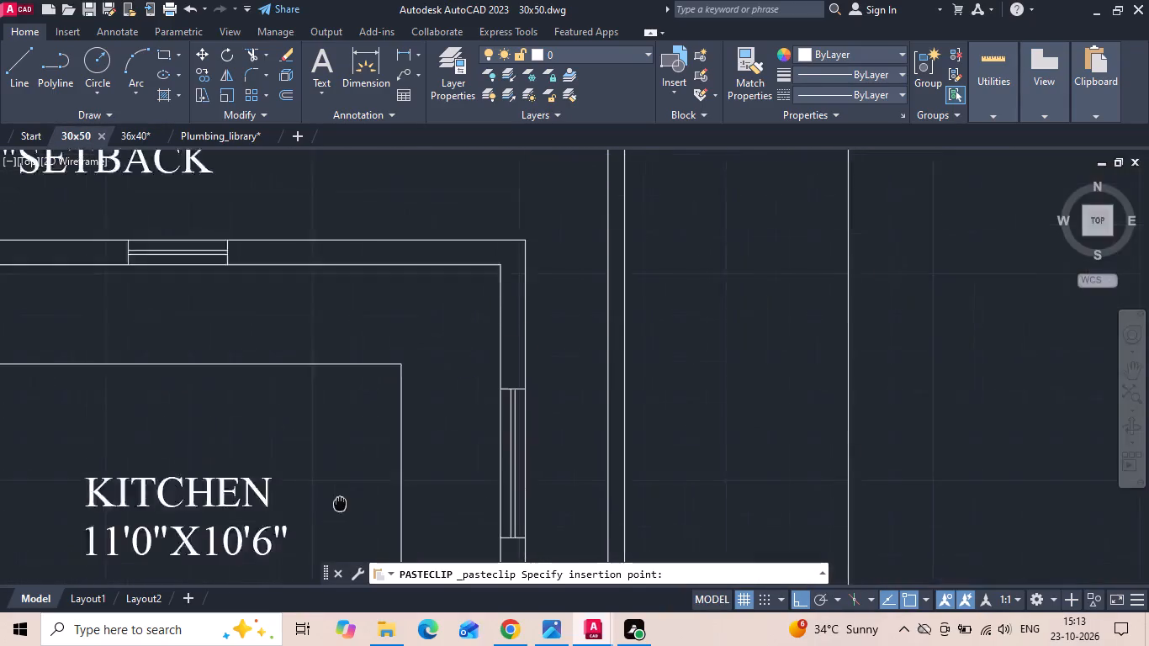
{"action": "middle_click_drag", "start_coordinate": [336, 517], "coordinate": [321, 575]}
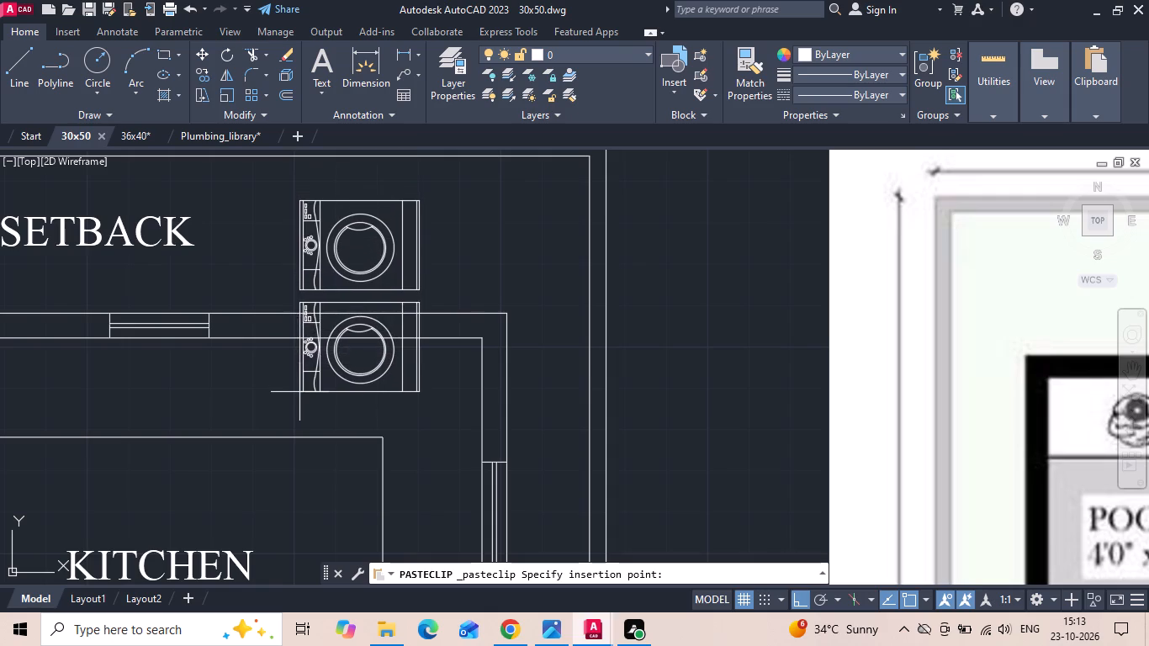
{"action": "left_click", "coordinate": [299, 392]}
{"action": "key", "text": "Escape"}
Rotate the washing machines 270° about their northeast corner so they stand side by side with controls facing north.
{"action": "left_click", "coordinate": [426, 239]}
{"action": "left_click", "coordinate": [394, 242]}
{"action": "right_click", "coordinate": [394, 242]}
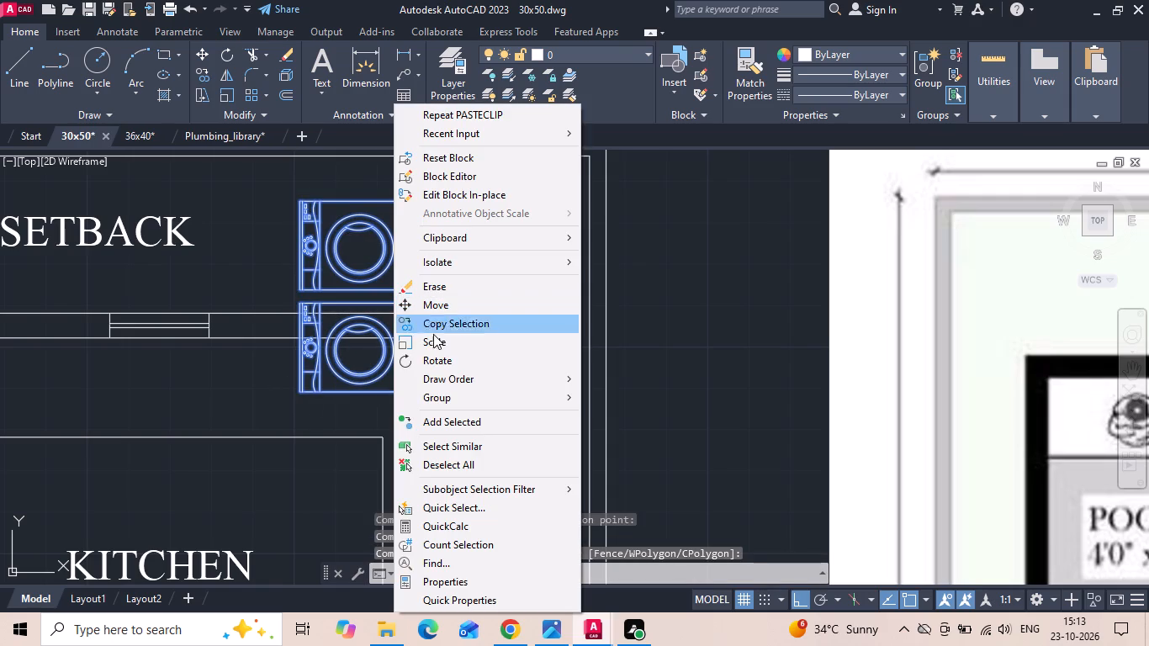
{"action": "left_click", "coordinate": [438, 363]}
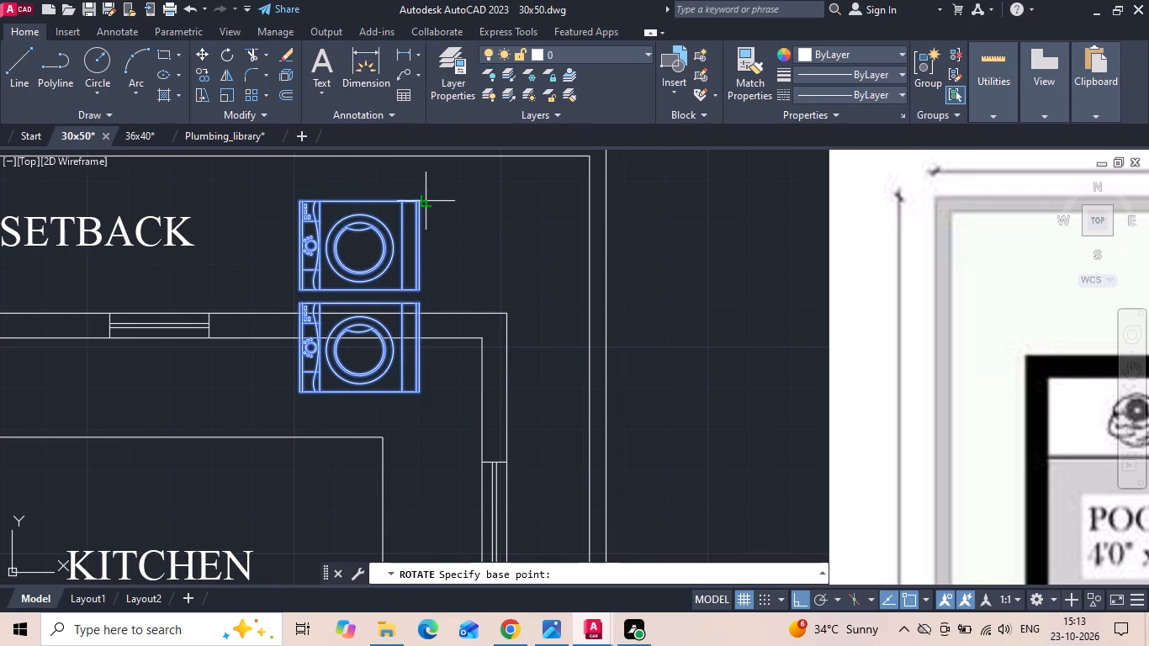
{"action": "left_click", "coordinate": [423, 201]}
{"action": "middle_click_drag", "start_coordinate": [431, 269], "coordinate": [455, 406]}
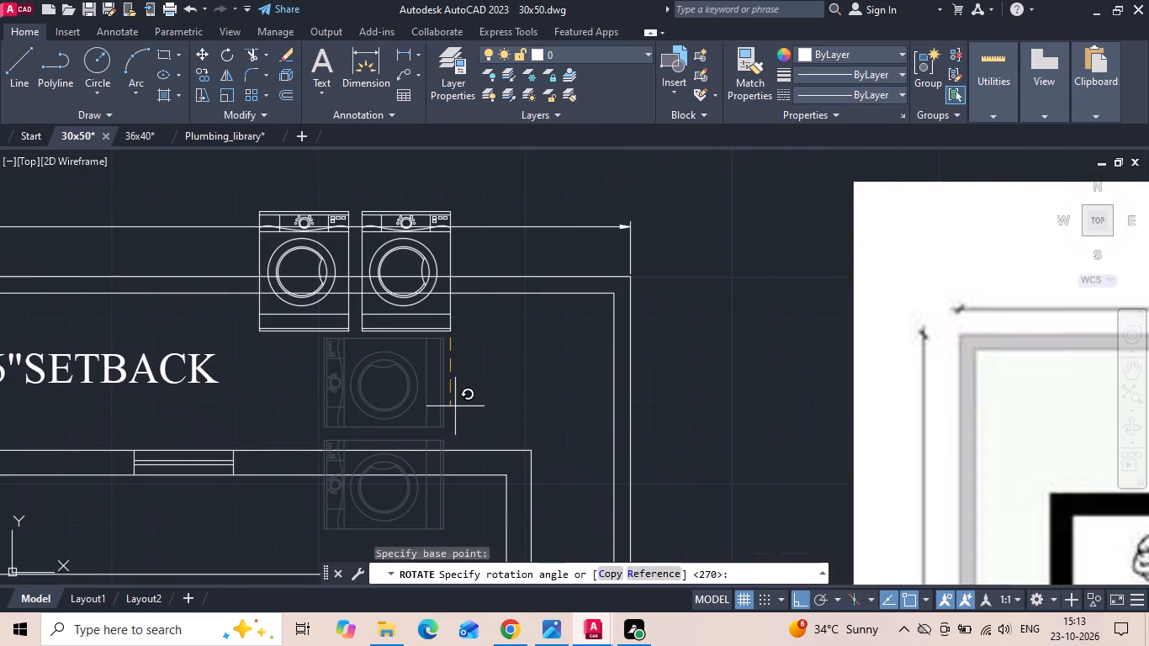
{"action": "left_click", "coordinate": [460, 420]}
Move the washing machines so their southeast corner meets the outer northeast corner of the kitchen walls.
{"action": "scroll", "coordinate": [408, 355], "scroll_direction": "down", "scroll_amount": 2}
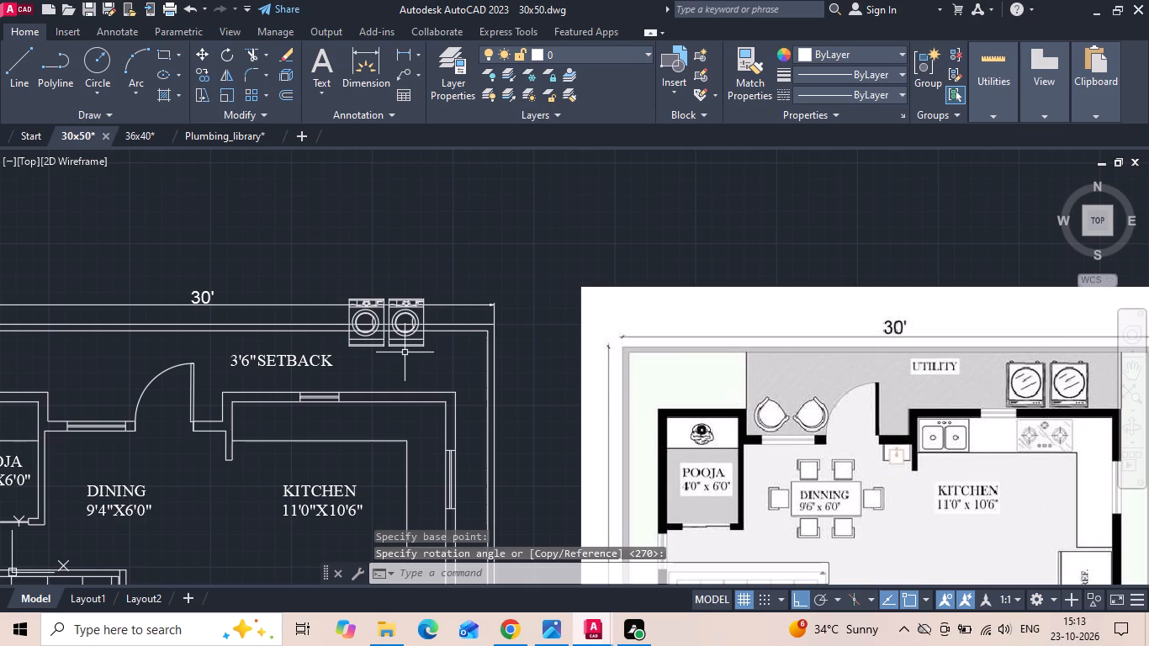
{"action": "scroll", "coordinate": [408, 333], "scroll_direction": "up", "scroll_amount": 2}
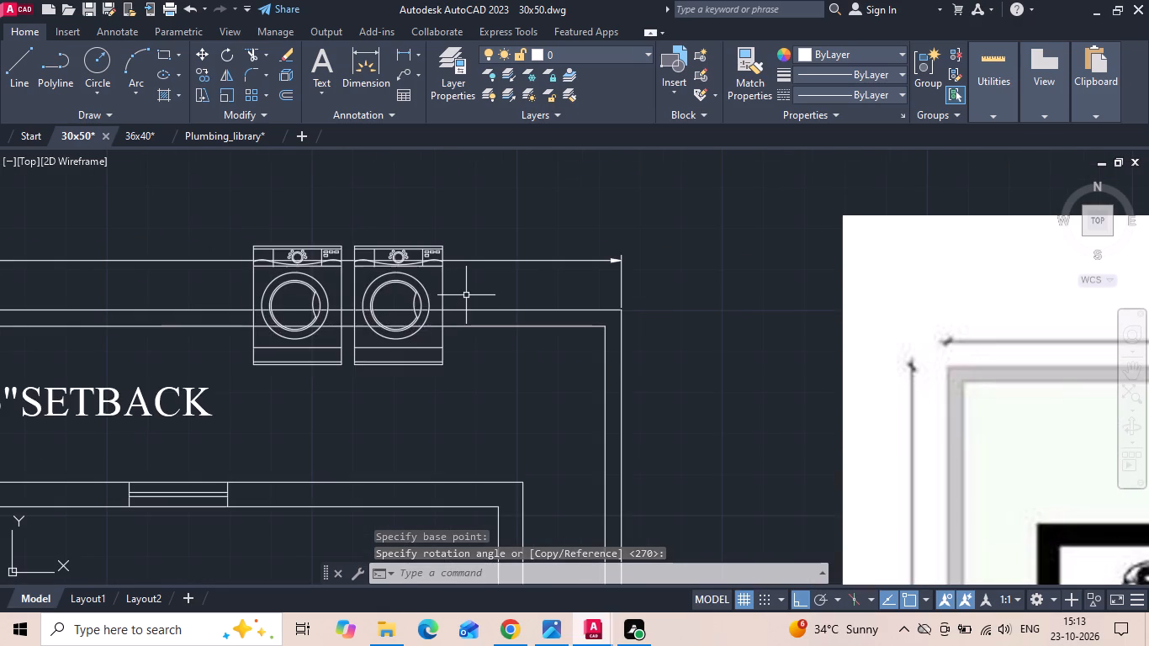
{"action": "left_click", "coordinate": [468, 295]}
{"action": "left_click", "coordinate": [236, 303]}
{"action": "right_click", "coordinate": [236, 303]}
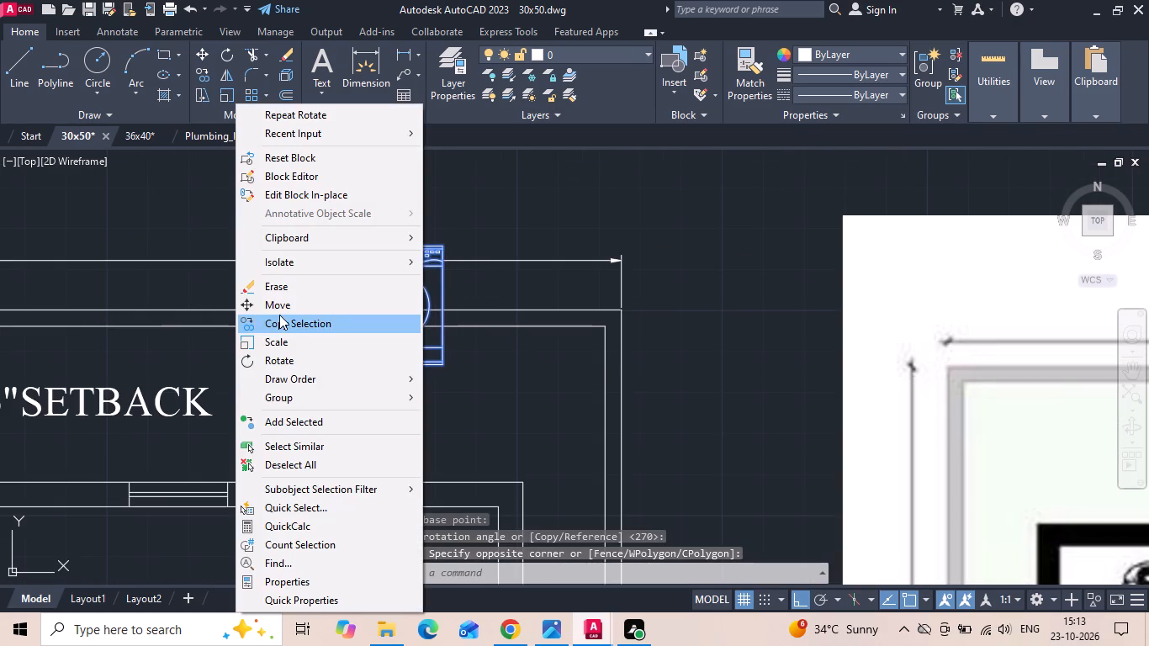
{"action": "left_click", "coordinate": [288, 308]}
{"action": "scroll", "coordinate": [406, 370], "scroll_direction": "up", "scroll_amount": 2}
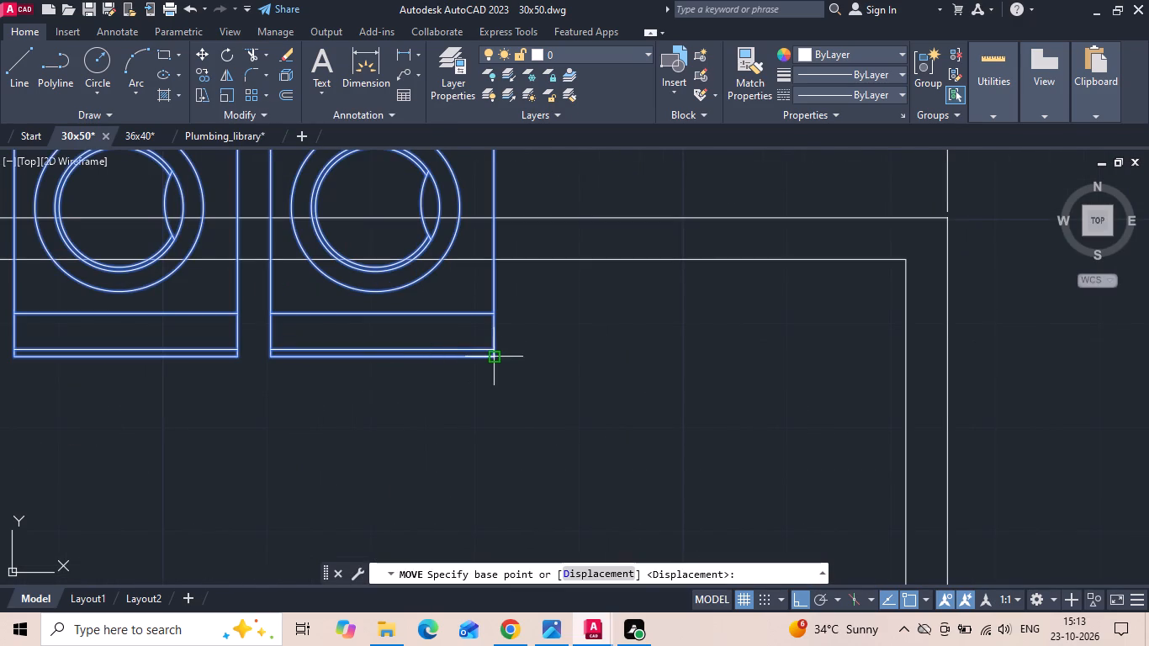
{"action": "left_click", "coordinate": [492, 360]}
{"action": "scroll", "coordinate": [465, 257], "scroll_direction": "down", "scroll_amount": 4}
{"action": "scroll", "coordinate": [503, 364], "scroll_direction": "up", "scroll_amount": 2}
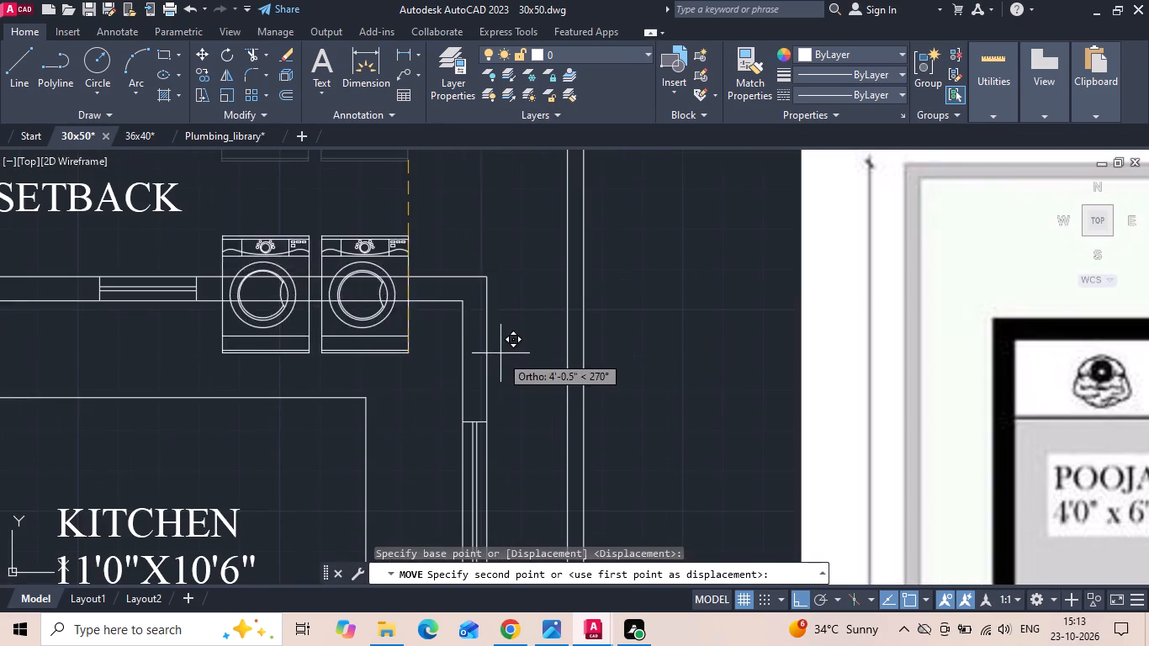
{"action": "left_click", "coordinate": [485, 278]}
Move the washing machines west along the kitchen's outer north wall, stopping just east of the window.
{"action": "scroll", "coordinate": [403, 320], "scroll_direction": "down", "scroll_amount": 2}
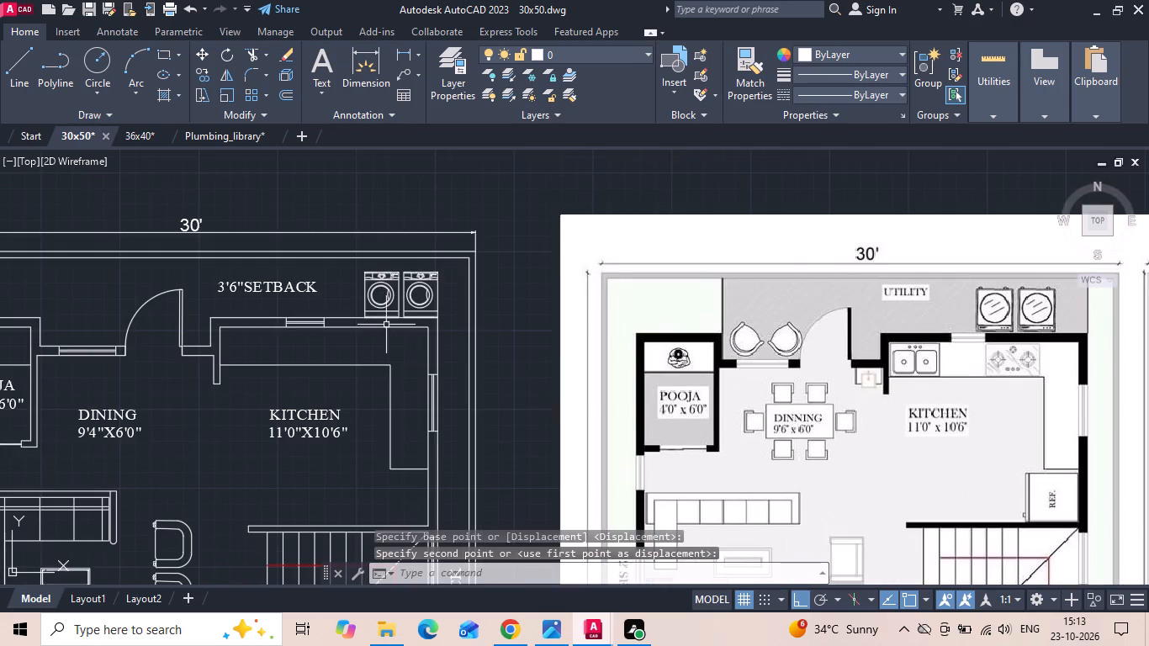
{"action": "scroll", "coordinate": [361, 311], "scroll_direction": "up", "scroll_amount": 2}
{"action": "left_click_drag", "start_coordinate": [453, 303], "coordinate": [437, 297]}
{"action": "right_click", "coordinate": [355, 280]}
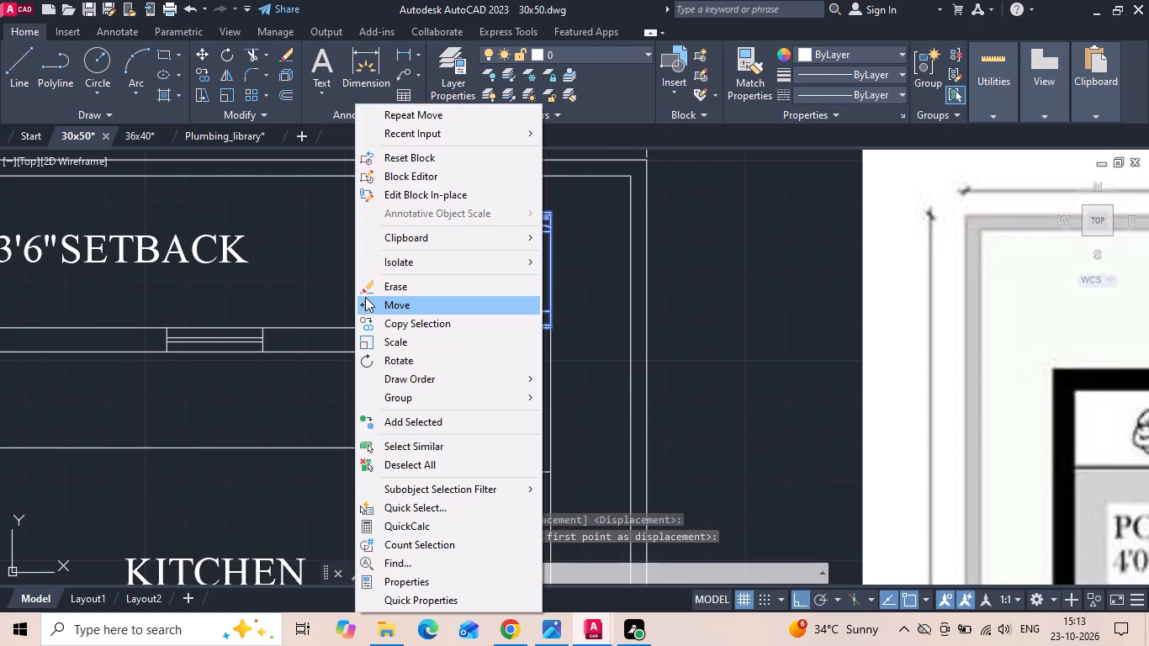
{"action": "left_click", "coordinate": [366, 298]}
{"action": "scroll", "coordinate": [314, 289], "scroll_direction": "up", "scroll_amount": 1}
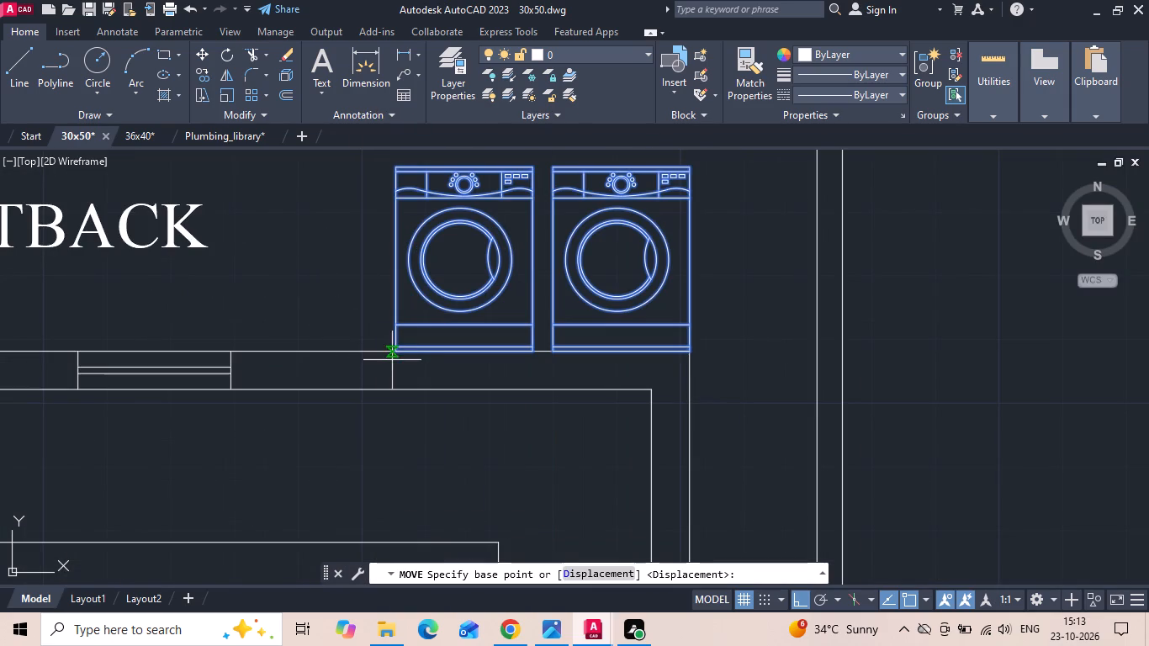
{"action": "left_click", "coordinate": [393, 354]}
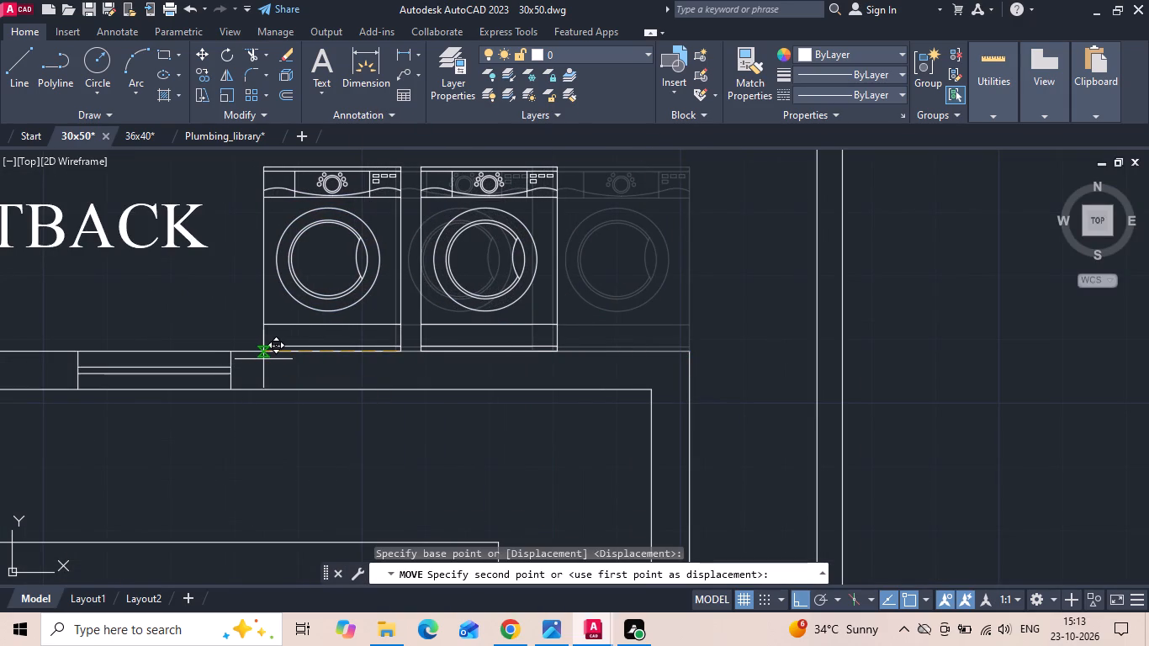
{"action": "left_click", "coordinate": [276, 368]}
{"action": "scroll", "coordinate": [428, 345], "scroll_direction": "down", "scroll_amount": 2}
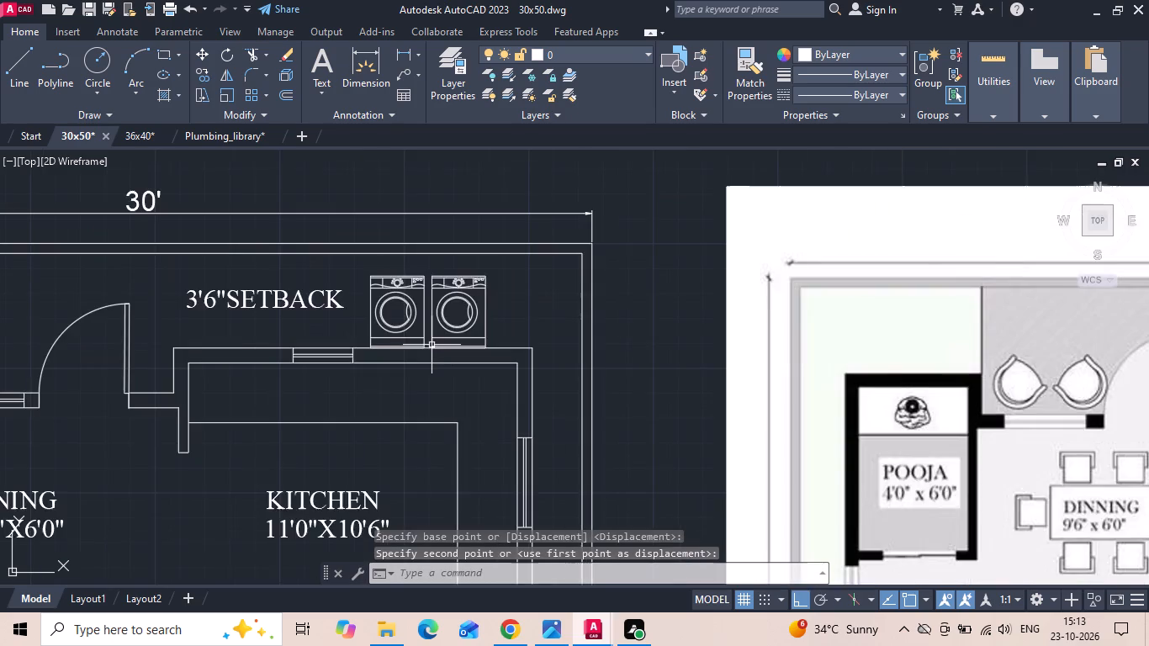
Replace the 3'6"SETBACK label north of the kitchen with UTILITY.
{"action": "scroll", "coordinate": [433, 347], "scroll_direction": "down", "scroll_amount": 1}
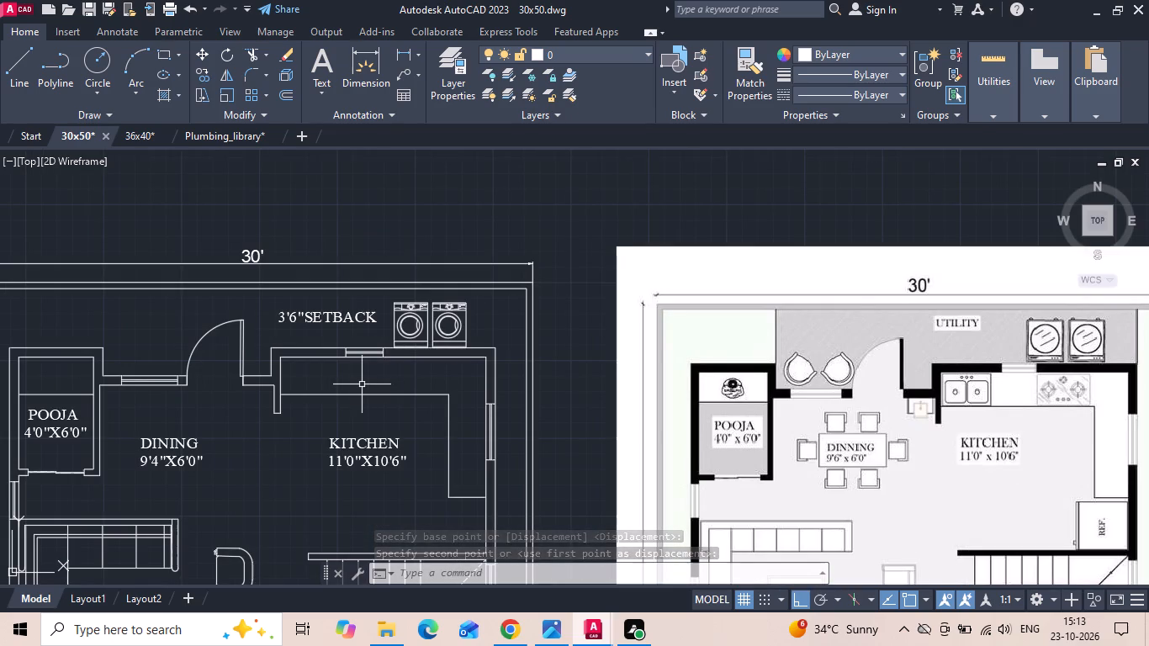
{"action": "middle_click_drag", "start_coordinate": [363, 388], "coordinate": [472, 396]}
{"action": "double_click", "coordinate": [437, 330]}
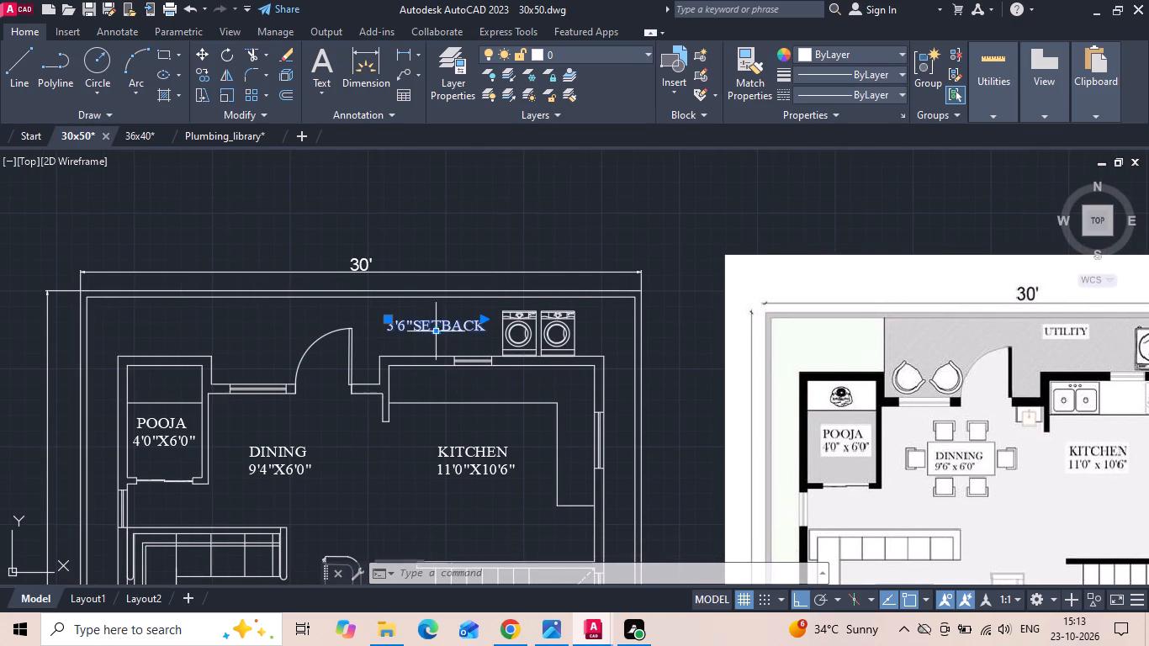
{"action": "scroll", "coordinate": [444, 333], "scroll_direction": "up", "scroll_amount": 2}
{"action": "left_click_drag", "start_coordinate": [535, 315], "coordinate": [362, 318]}
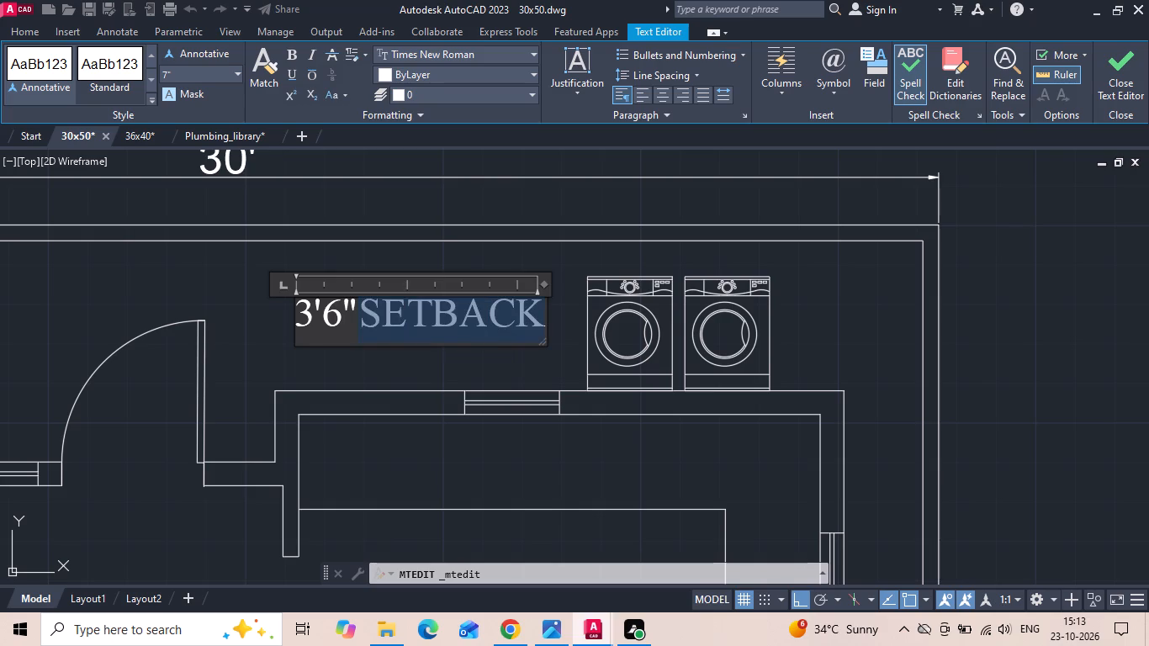
{"action": "left_click_drag", "start_coordinate": [362, 318], "coordinate": [360, 318]}
{"action": "key", "text": "BackSpace"}
{"action": "key", "text": "BackSpace"}
{"action": "key", "text": "BackSpace"}
{"action": "key", "text": "BackSpace"}
{"action": "key", "text": "BackSpace"}
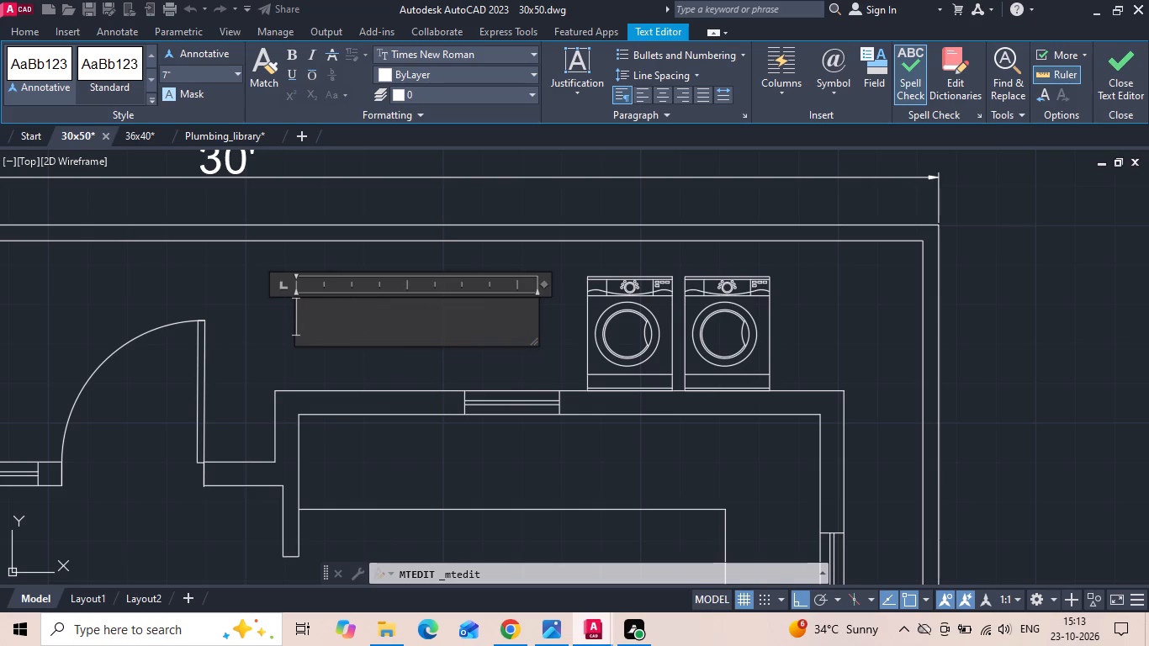
{"action": "type", "text": "UTI"}
{"action": "type", "text": "LITY"}
{"action": "scroll", "coordinate": [495, 286], "scroll_direction": "down", "scroll_amount": 2}
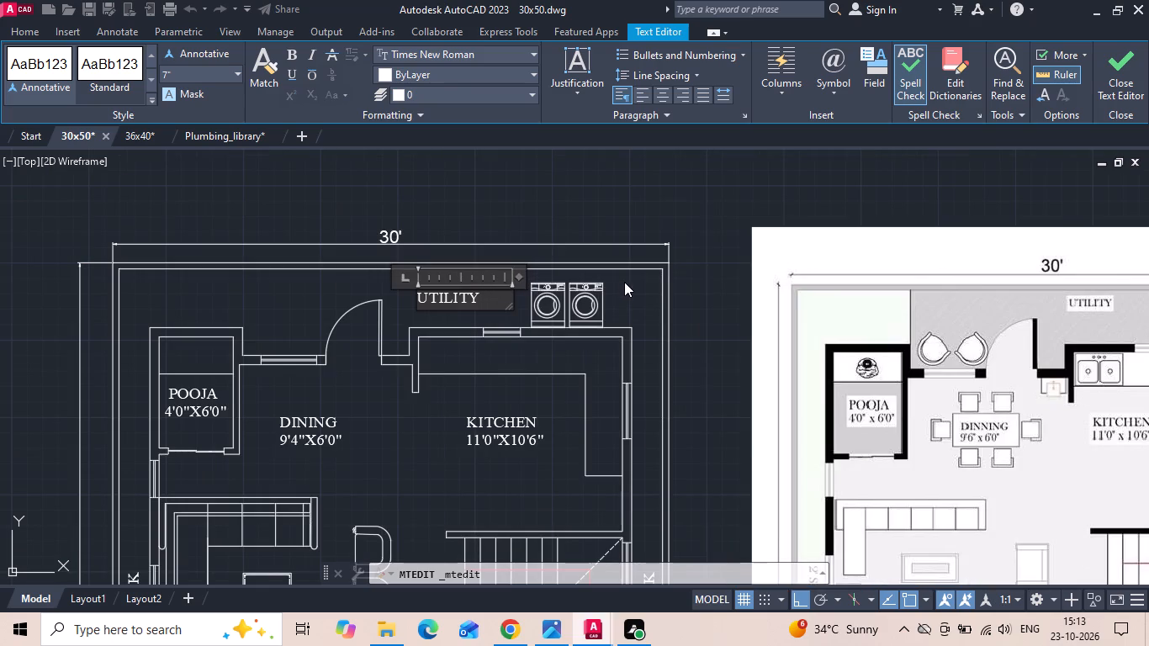
{"action": "left_click", "coordinate": [625, 289]}
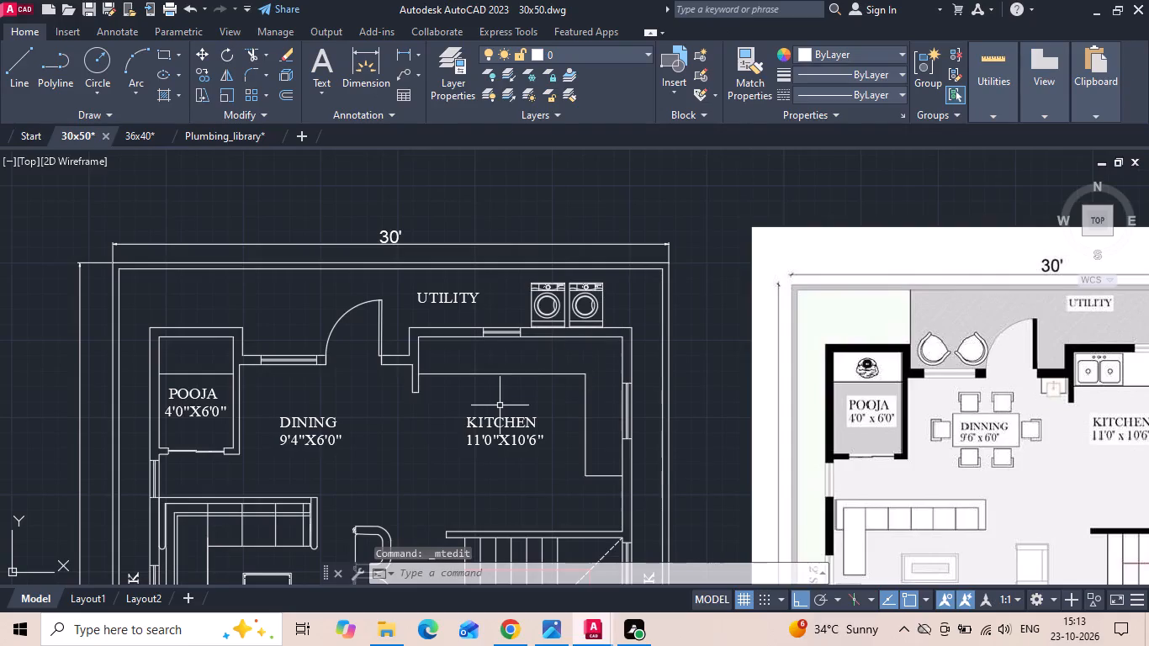
Copy the A.TOILET washbasin by its northwest corner to the wall corner south of the utility door, beside the kitchen.
{"action": "scroll", "coordinate": [441, 291], "scroll_direction": "down", "scroll_amount": 2}
{"action": "scroll", "coordinate": [457, 479], "scroll_direction": "up", "scroll_amount": 3}
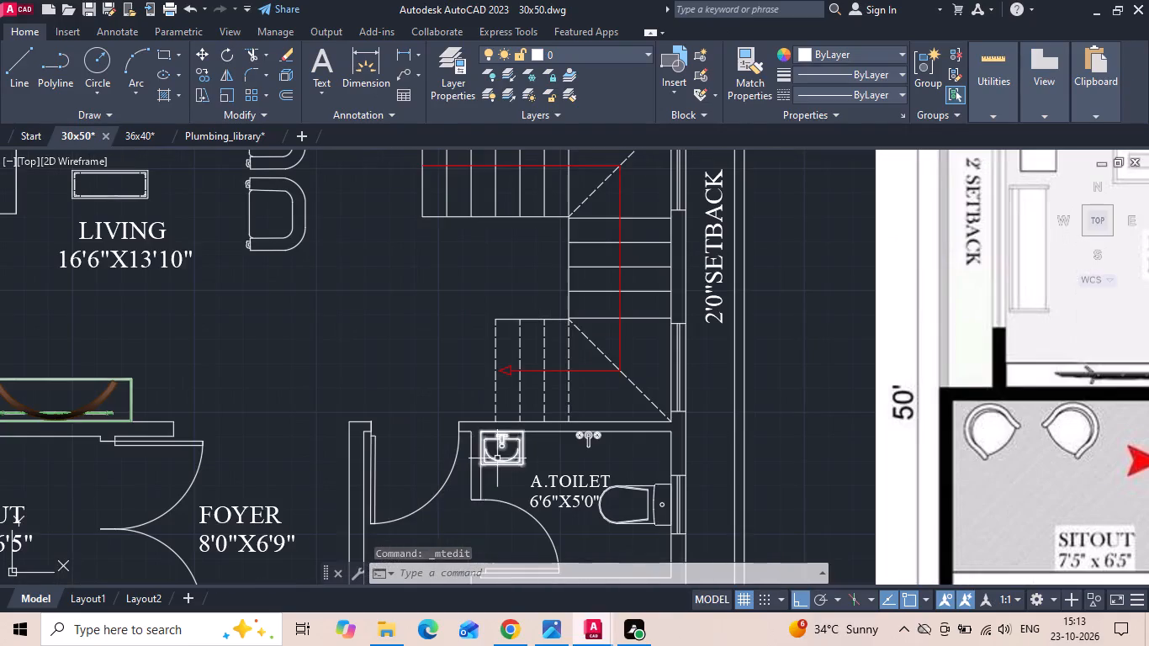
{"action": "left_click", "coordinate": [498, 458]}
{"action": "right_click", "coordinate": [498, 458]}
{"action": "left_click", "coordinate": [533, 315]}
{"action": "scroll", "coordinate": [500, 445], "scroll_direction": "up", "scroll_amount": 1}
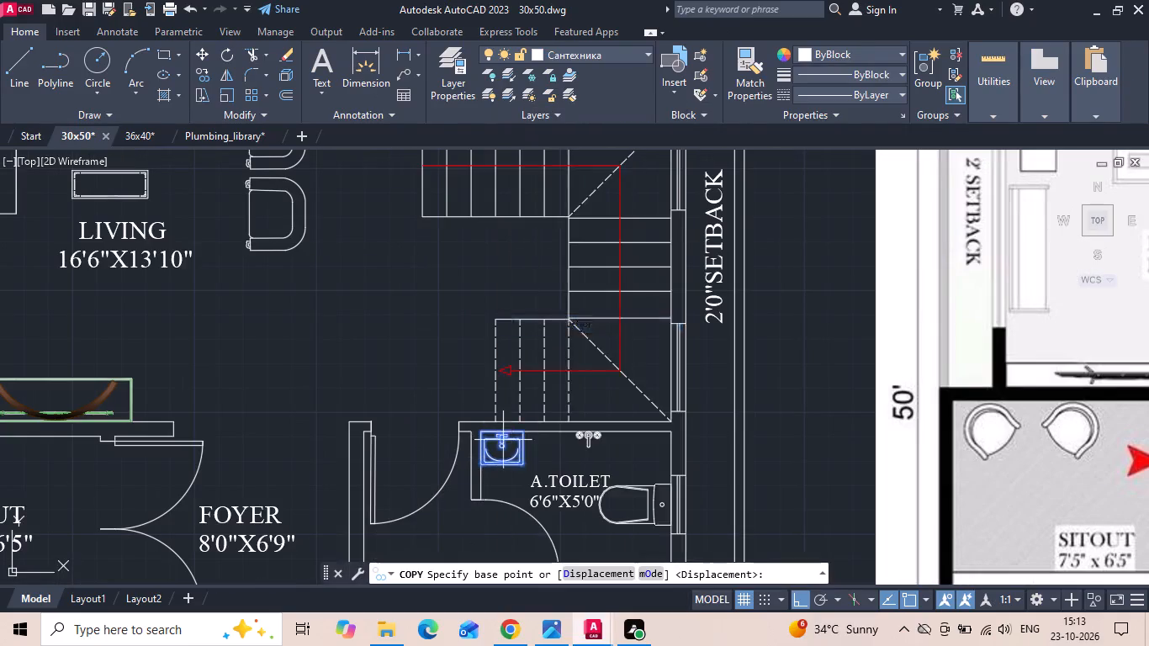
{"action": "scroll", "coordinate": [498, 448], "scroll_direction": "up", "scroll_amount": 2}
{"action": "left_click", "coordinate": [412, 392]}
{"action": "scroll", "coordinate": [434, 488], "scroll_direction": "down", "scroll_amount": 5}
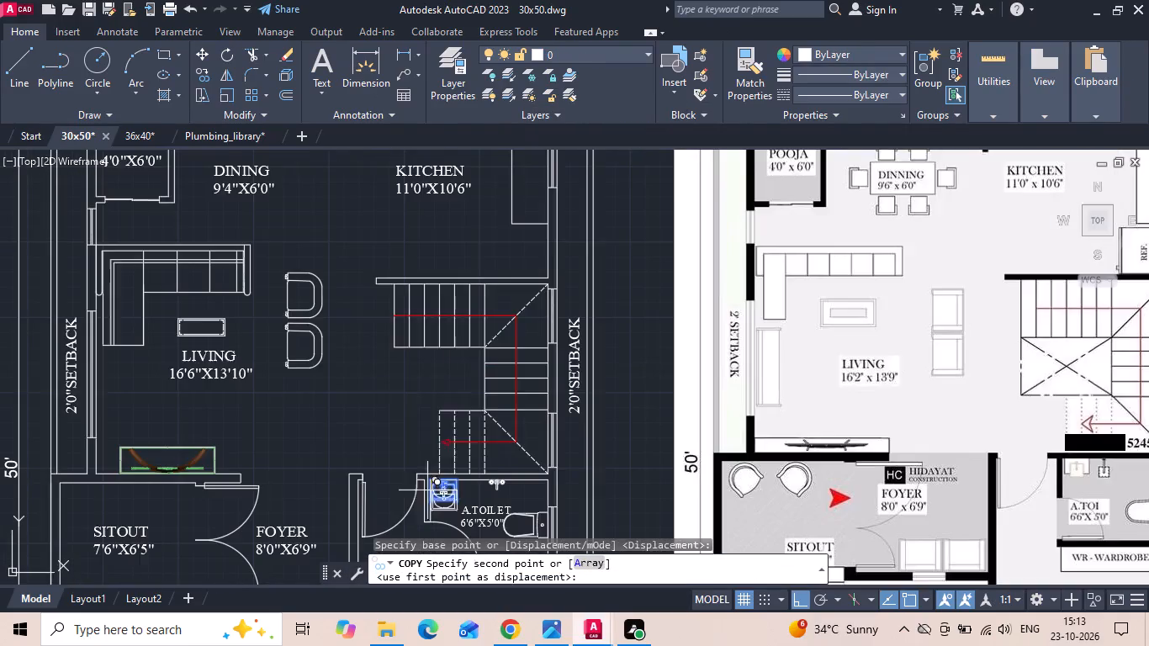
{"action": "middle_click_drag", "start_coordinate": [372, 316], "coordinate": [373, 495]}
{"action": "scroll", "coordinate": [334, 303], "scroll_direction": "up", "scroll_amount": 3}
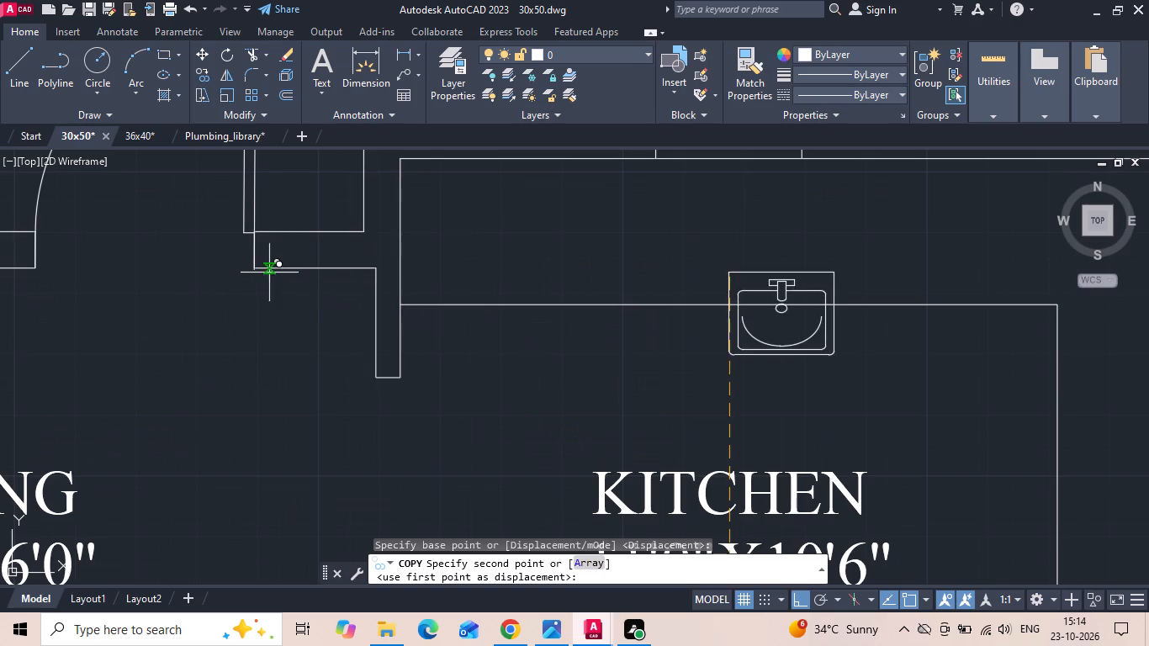
{"action": "scroll", "coordinate": [262, 272], "scroll_direction": "up", "scroll_amount": 2}
{"action": "left_click_drag", "start_coordinate": [246, 262], "coordinate": [254, 263]}
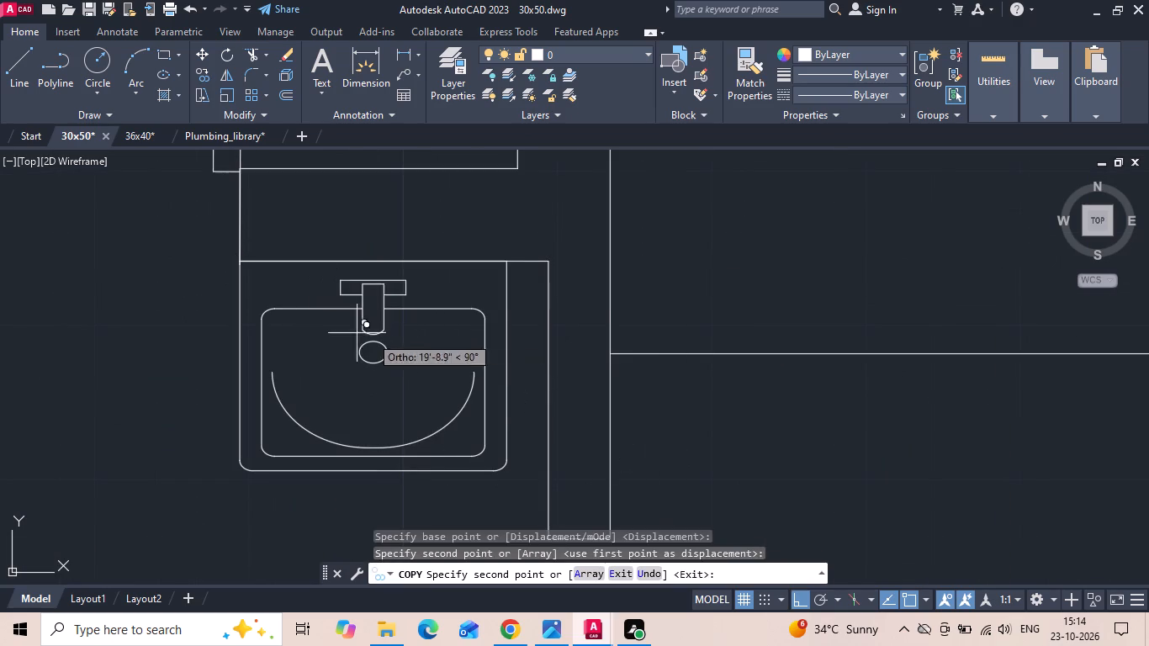
{"action": "key", "text": "Escape"}
Move the utility door slightly north so the south end of its jamb line meets the wall corner at the washbasin.
{"action": "scroll", "coordinate": [241, 239], "scroll_direction": "up", "scroll_amount": 1}
{"action": "middle_click_drag", "start_coordinate": [252, 254], "coordinate": [426, 341]}
{"action": "left_click_drag", "start_coordinate": [376, 172], "coordinate": [359, 230]}
{"action": "left_click", "coordinate": [346, 267]}
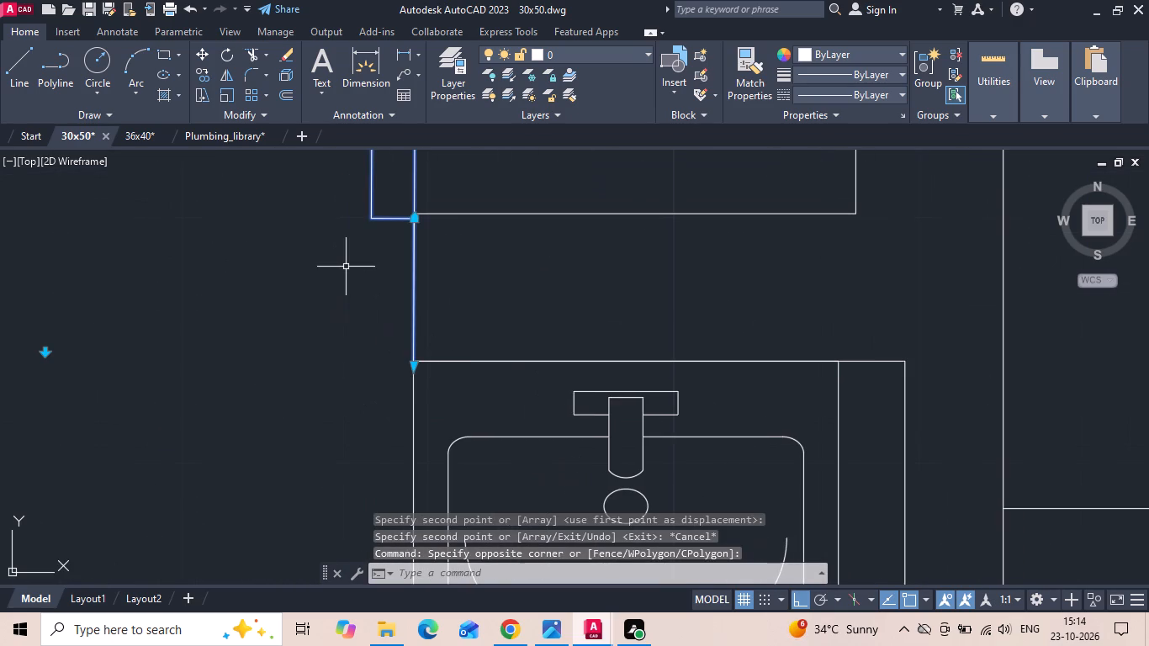
{"action": "right_click", "coordinate": [345, 269]}
{"action": "left_click", "coordinate": [402, 300]}
{"action": "scroll", "coordinate": [419, 392], "scroll_direction": "up", "scroll_amount": 2}
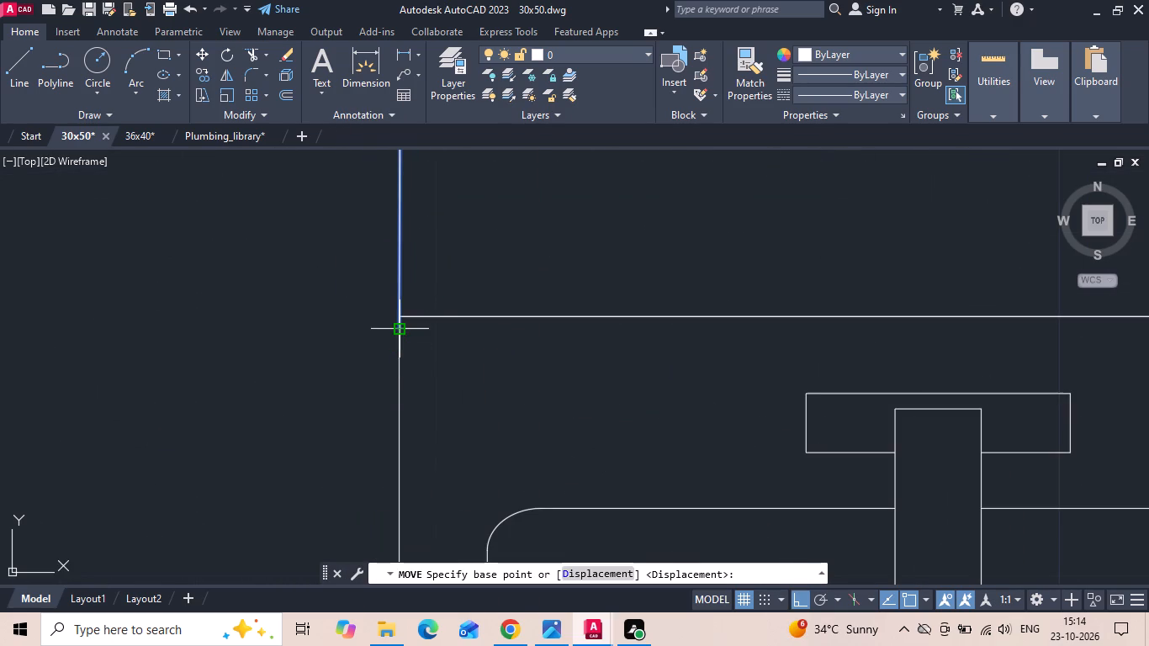
{"action": "left_click", "coordinate": [398, 331]}
{"action": "left_click", "coordinate": [399, 316]}
Move the washbasin slightly east along its wall so it sits centred in the recess beside the kitchen, and save the drawing.
{"action": "scroll", "coordinate": [389, 287], "scroll_direction": "down", "scroll_amount": 3}
{"action": "left_click_drag", "start_coordinate": [507, 373], "coordinate": [463, 406]}
{"action": "left_click", "coordinate": [387, 452]}
{"action": "right_click", "coordinate": [387, 452]}
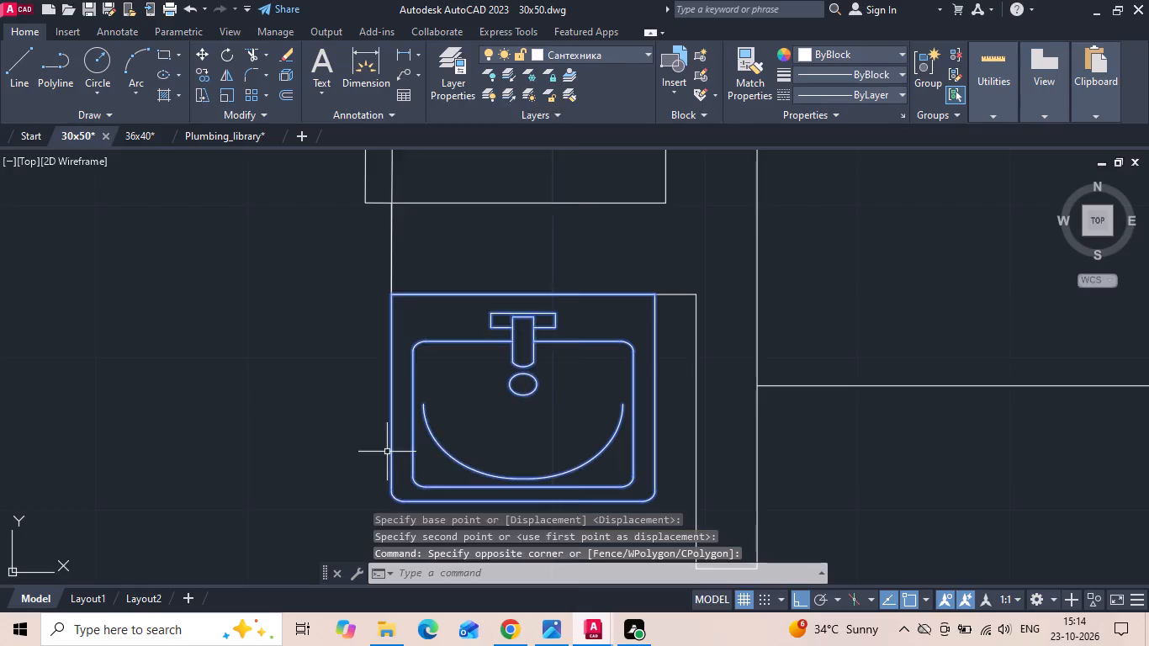
{"action": "left_click", "coordinate": [416, 309]}
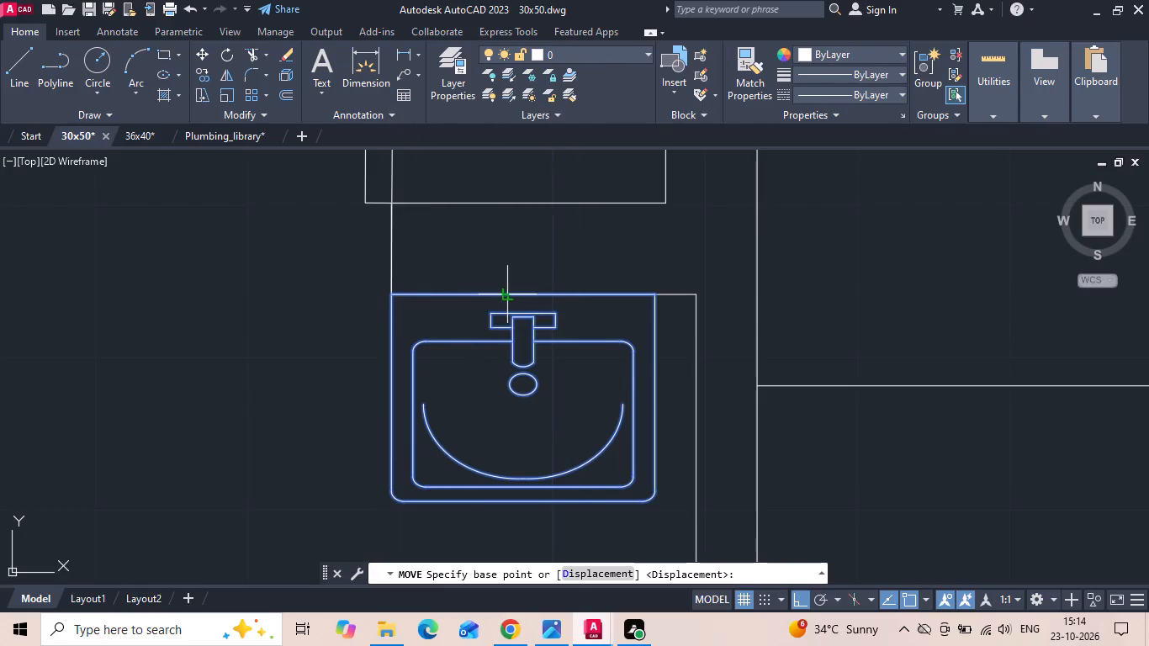
{"action": "left_click", "coordinate": [525, 290]}
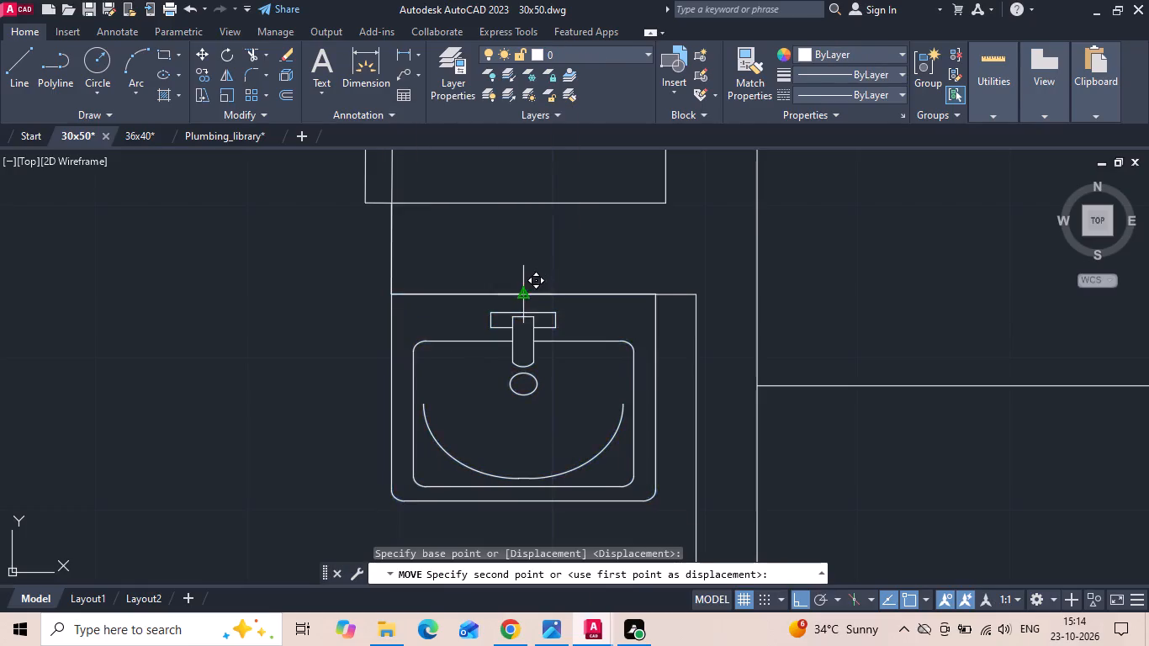
{"action": "left_click", "coordinate": [543, 289]}
{"action": "scroll", "coordinate": [501, 307], "scroll_direction": "down", "scroll_amount": 3}
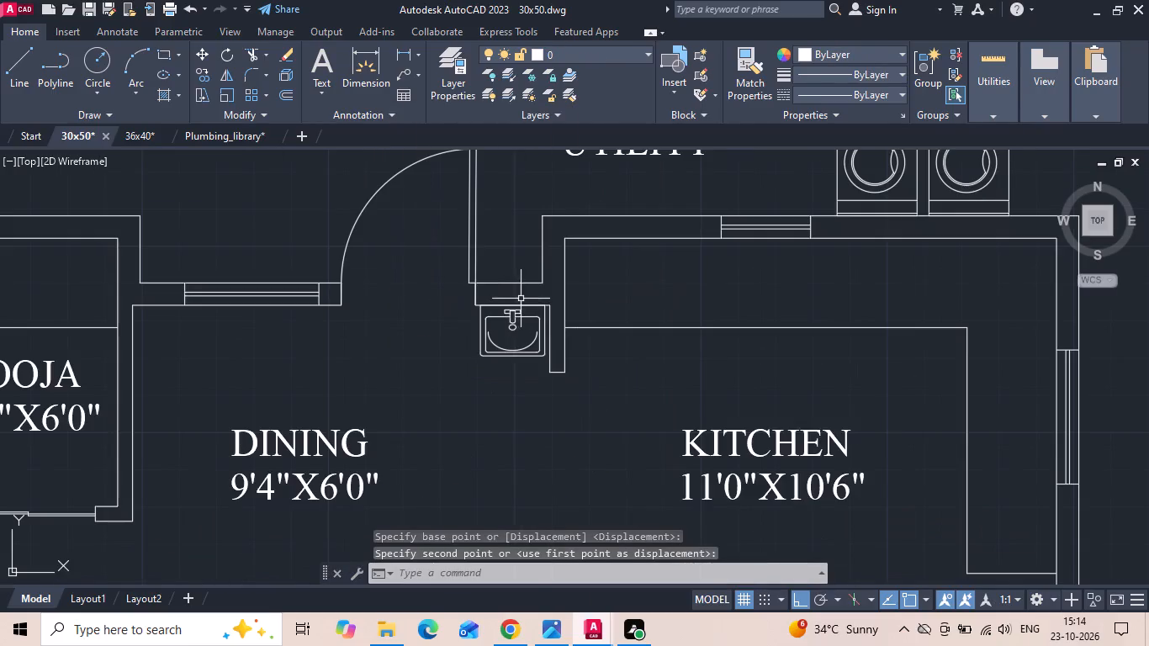
{"action": "key", "text": "ctrl+s"}
{"action": "scroll", "coordinate": [521, 299], "scroll_direction": "down", "scroll_amount": 3, "text": "ctrl"}
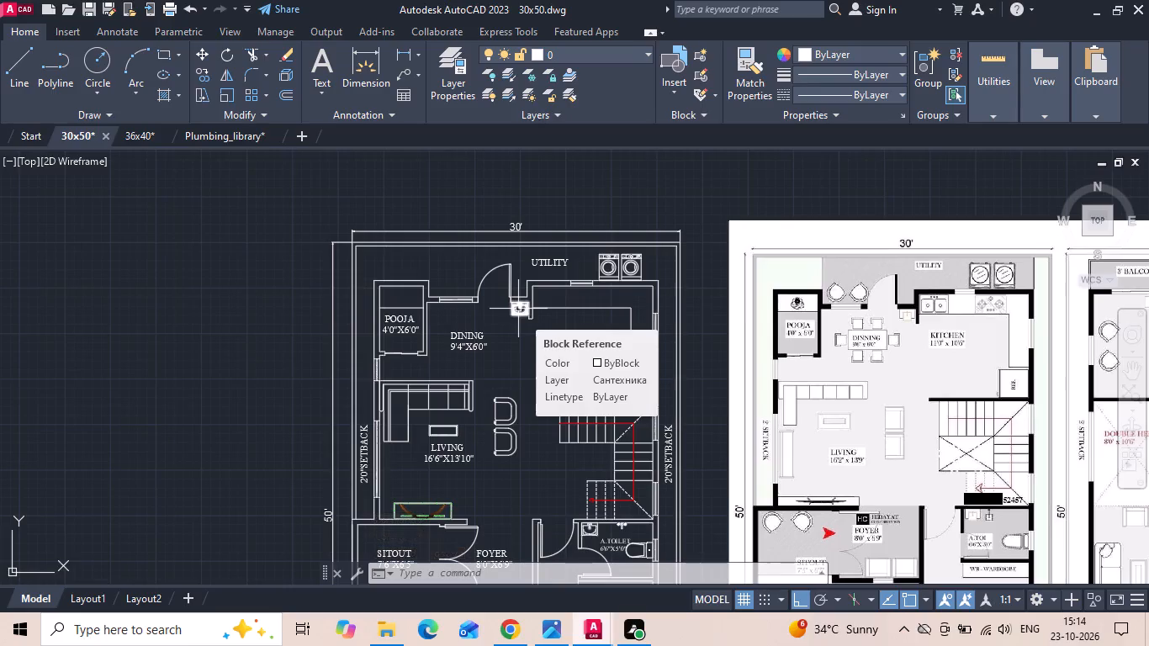
{"action": "key", "text": "ctrl+s"}
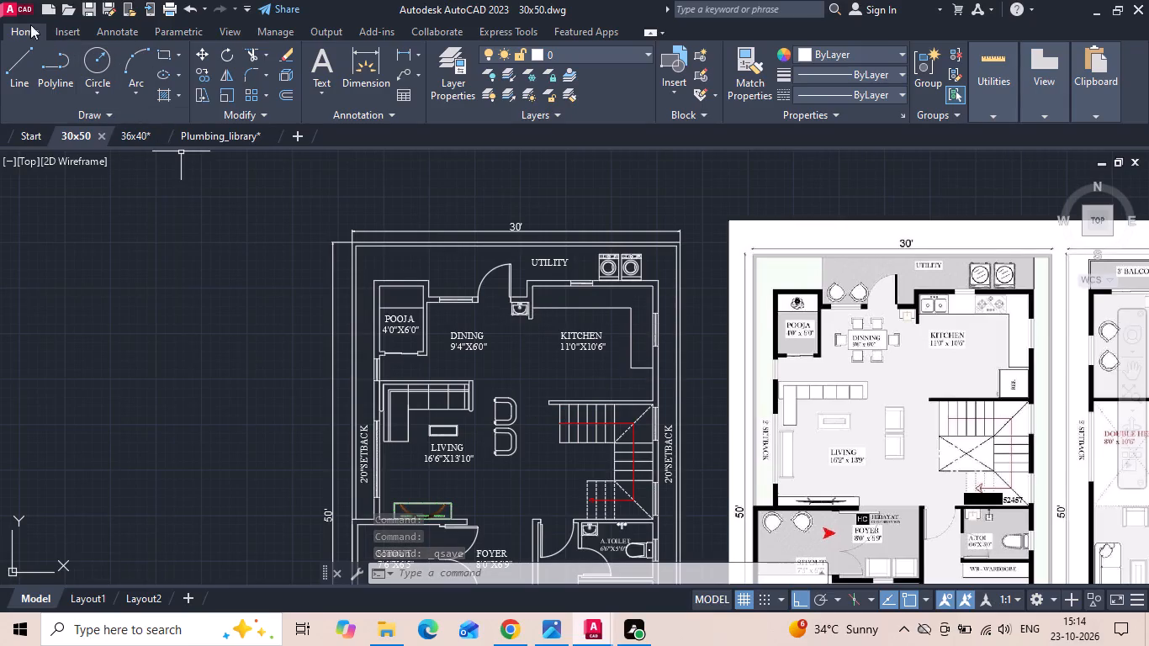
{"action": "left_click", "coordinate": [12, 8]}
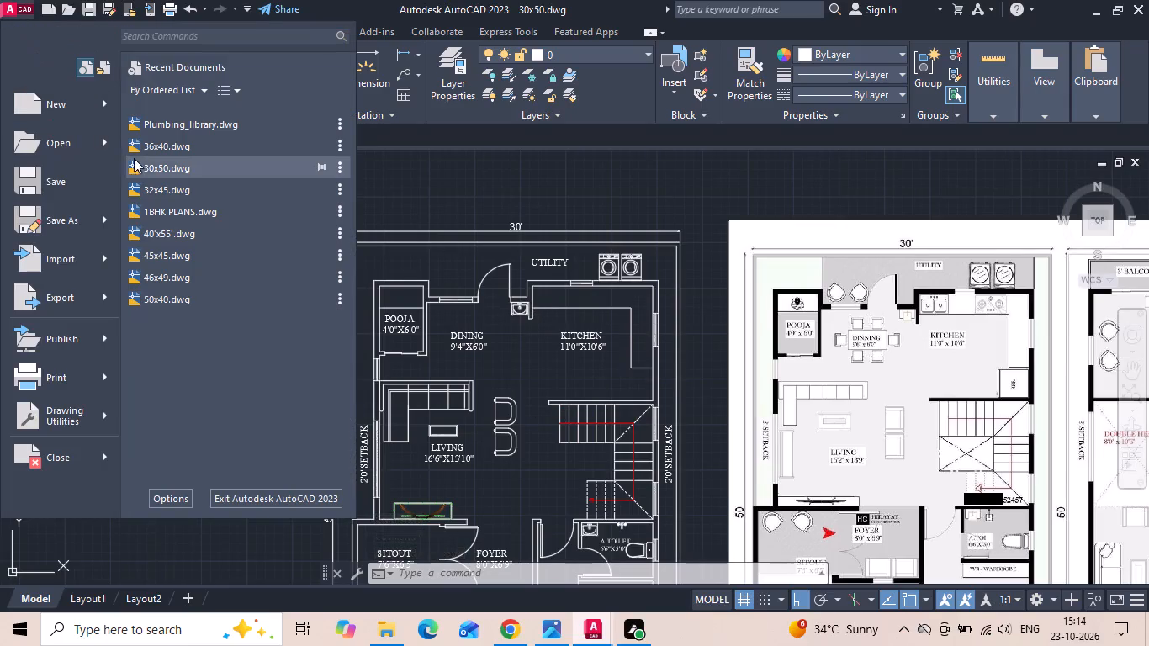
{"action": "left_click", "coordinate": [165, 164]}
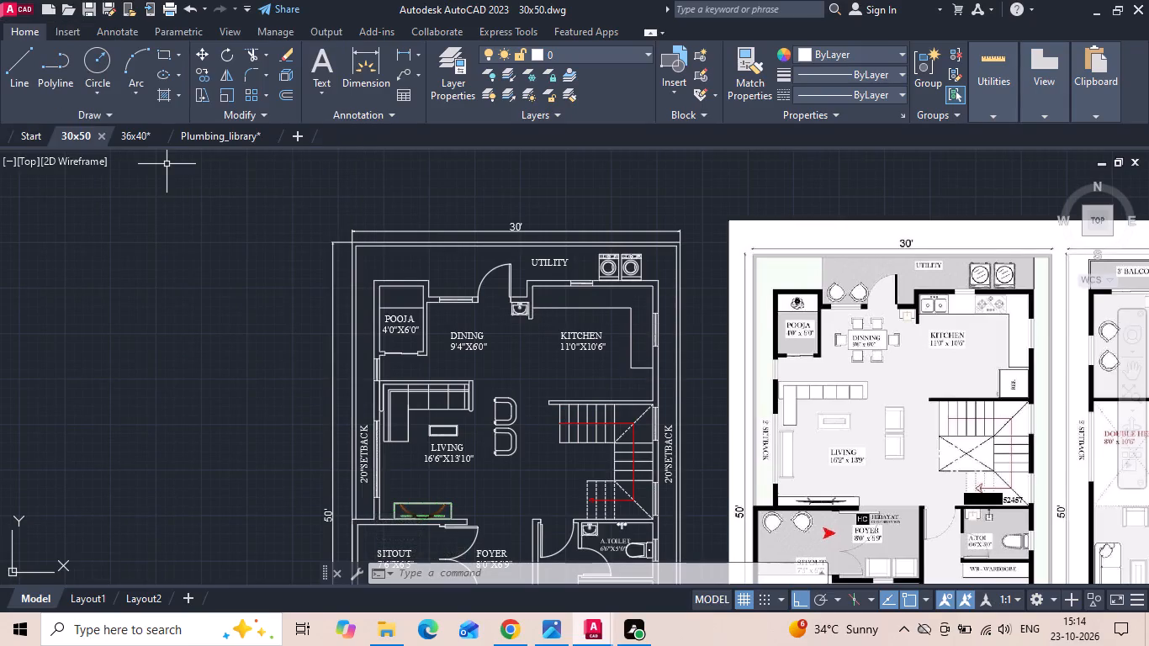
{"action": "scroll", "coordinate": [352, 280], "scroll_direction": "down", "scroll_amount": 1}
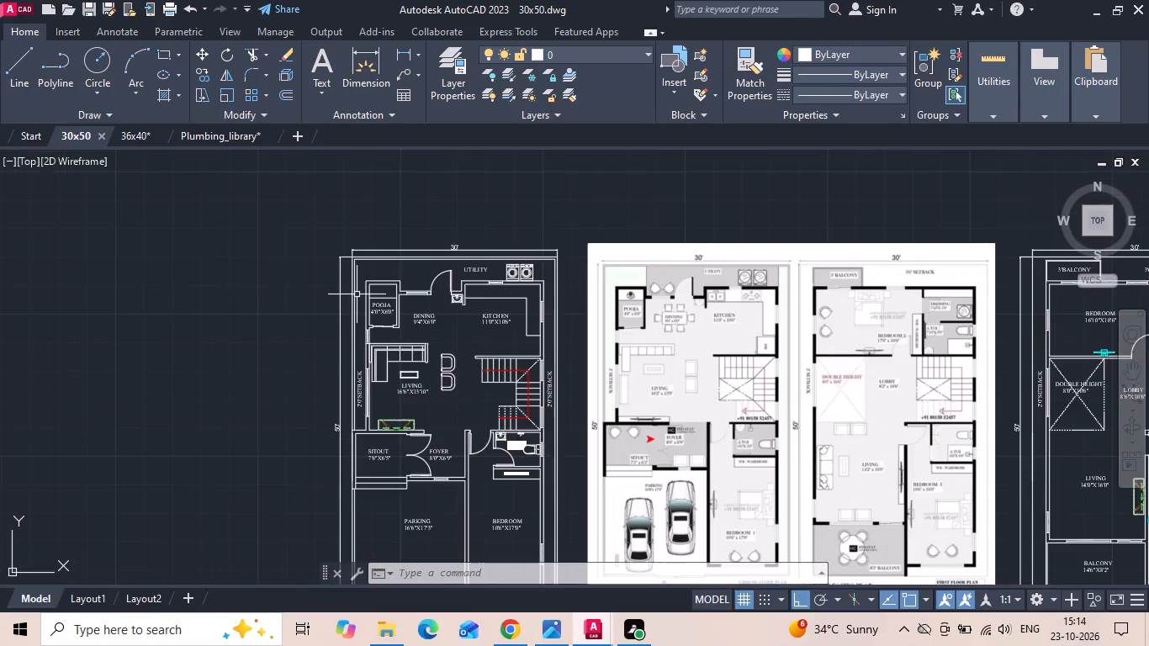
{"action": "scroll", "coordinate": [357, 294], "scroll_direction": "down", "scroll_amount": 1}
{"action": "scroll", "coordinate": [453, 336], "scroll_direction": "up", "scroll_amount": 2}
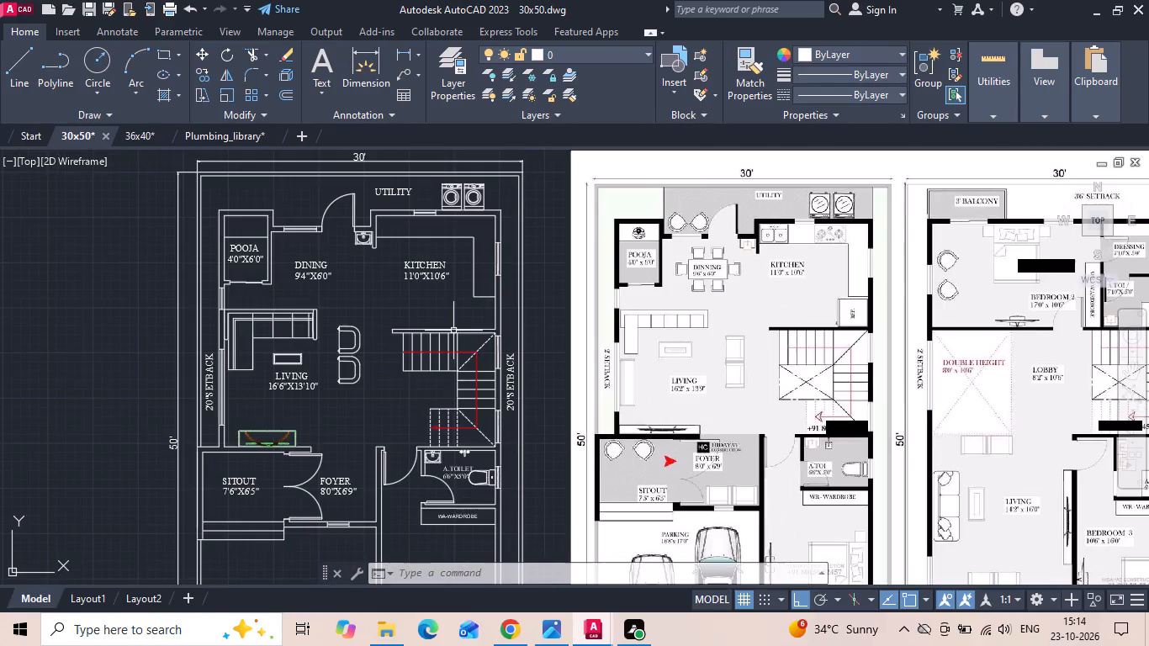
Save the 30x50 drawing and open the 40'x55' drawing from the desktop INTERNSHIP folder's 21102026 subfolder.
{"action": "key", "text": "ctrl+s"}
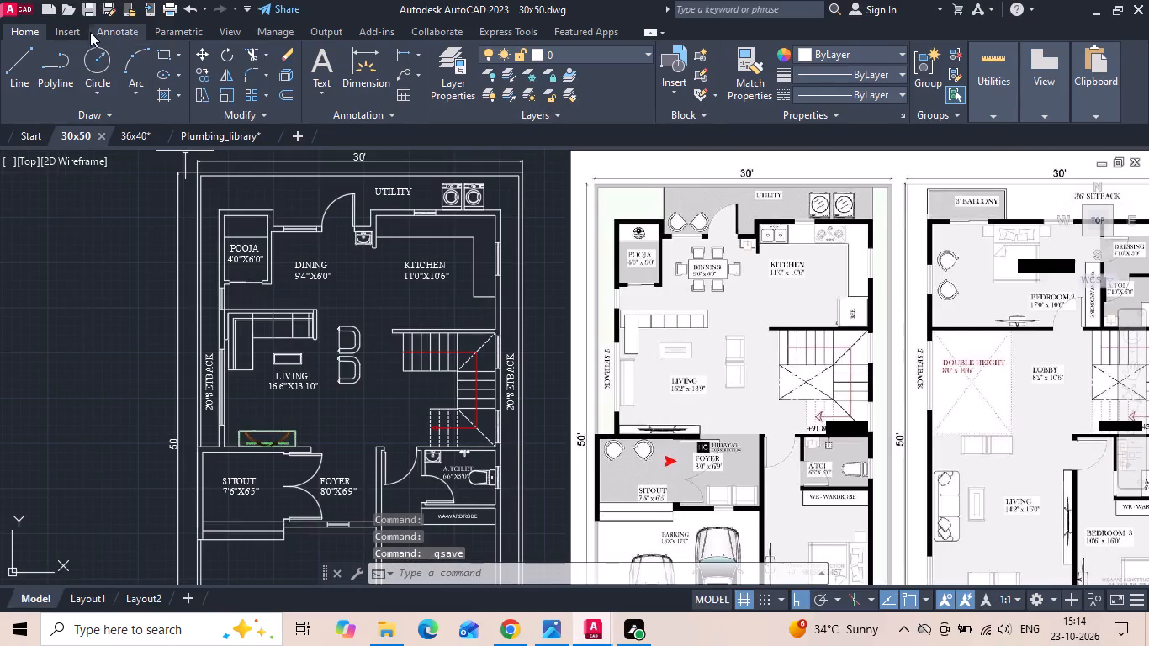
{"action": "left_click", "coordinate": [22, 8]}
{"action": "left_click", "coordinate": [43, 141]}
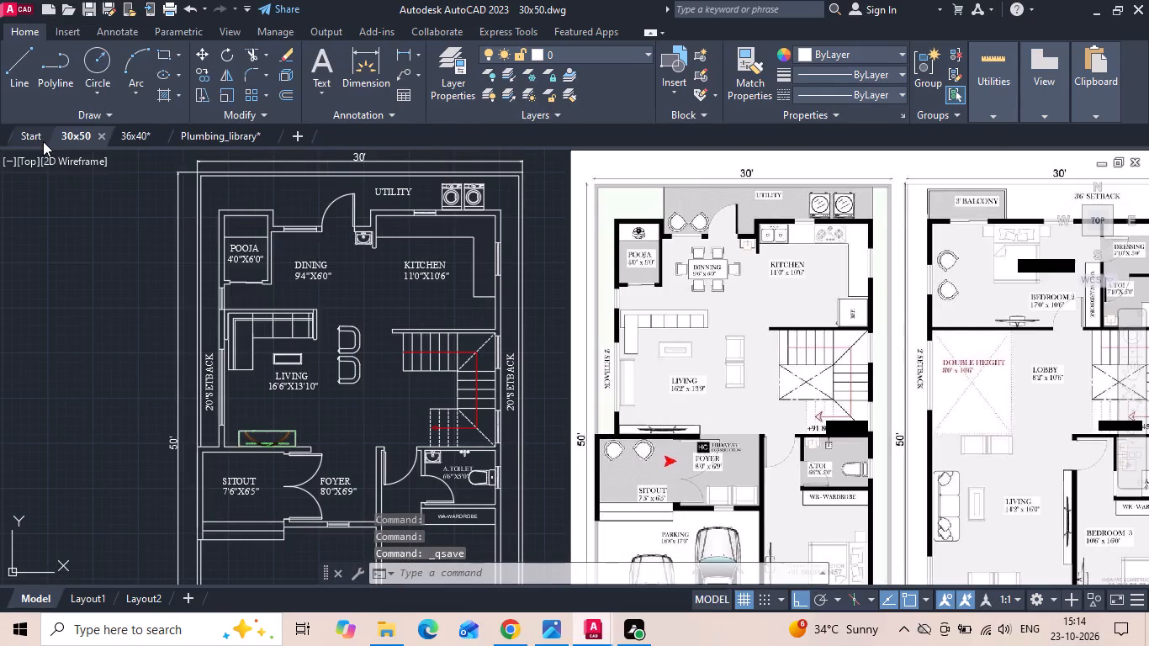
{"action": "double_click", "coordinate": [363, 286]}
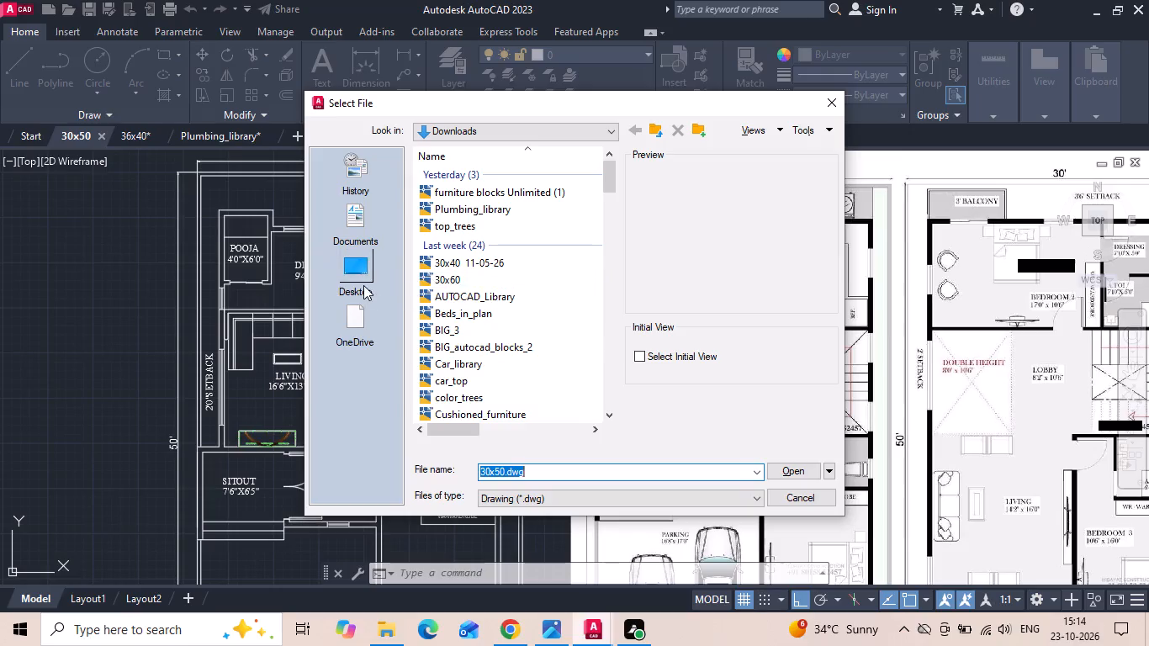
{"action": "double_click", "coordinate": [484, 276]}
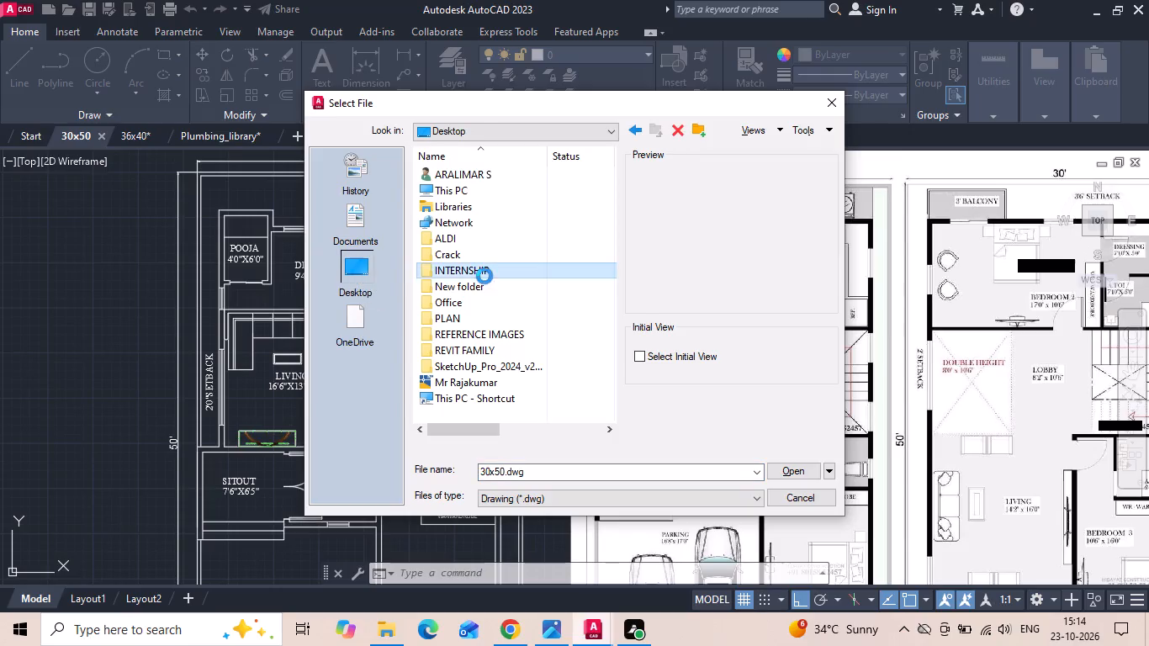
{"action": "double_click", "coordinate": [461, 336]}
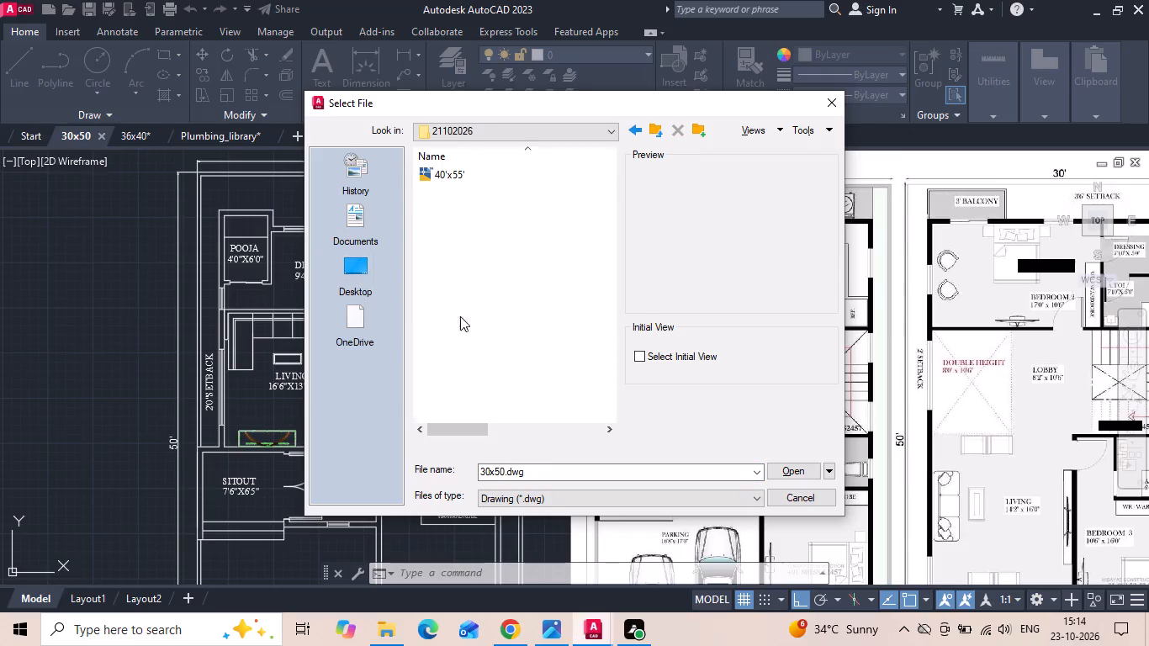
{"action": "left_click", "coordinate": [465, 172]}
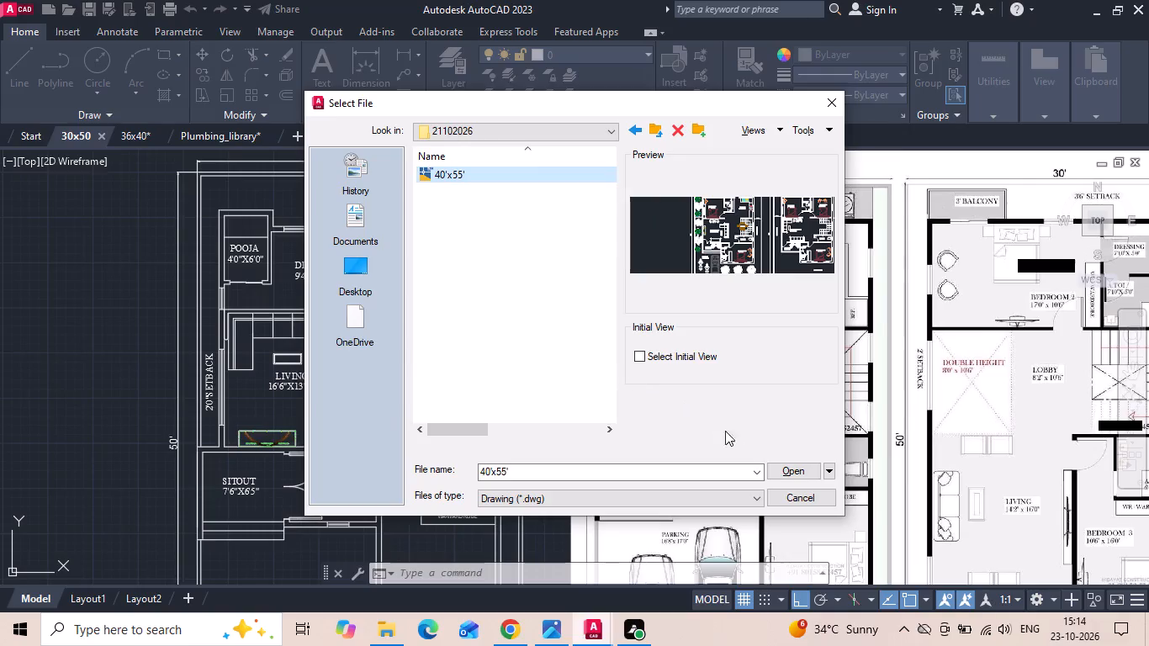
{"action": "left_click", "coordinate": [783, 472]}
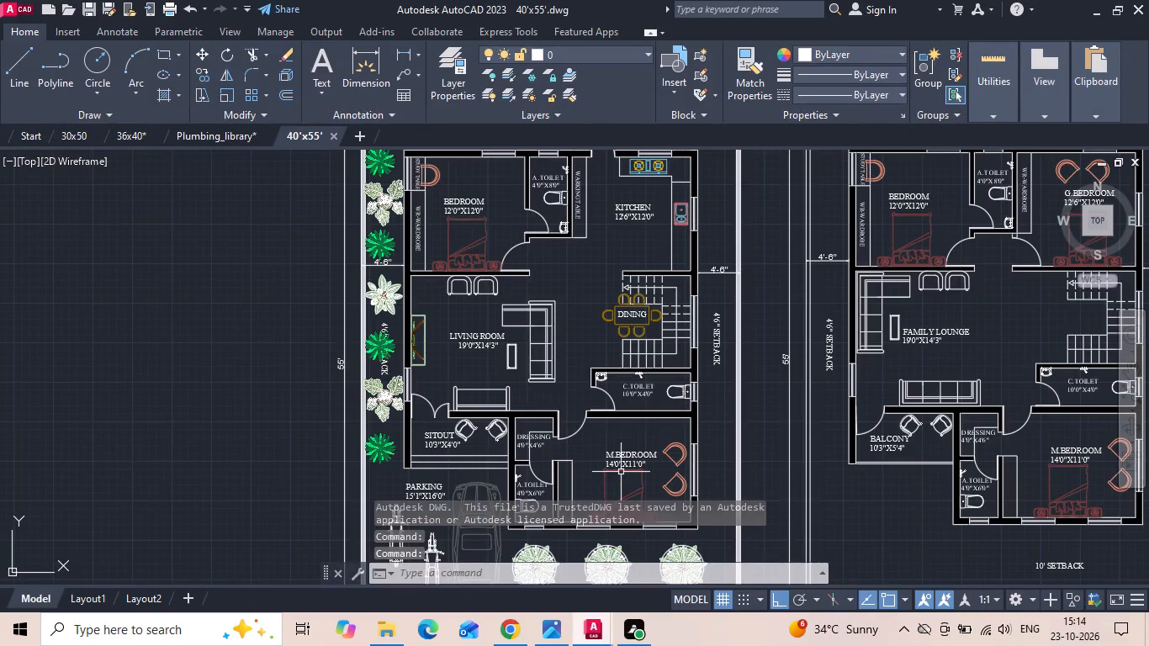
Copy the sofa on the living room's south wall and the two SITOUT armchairs to the clipboard.
{"action": "scroll", "coordinate": [458, 400], "scroll_direction": "up", "scroll_amount": 3}
{"action": "left_click", "coordinate": [609, 363]}
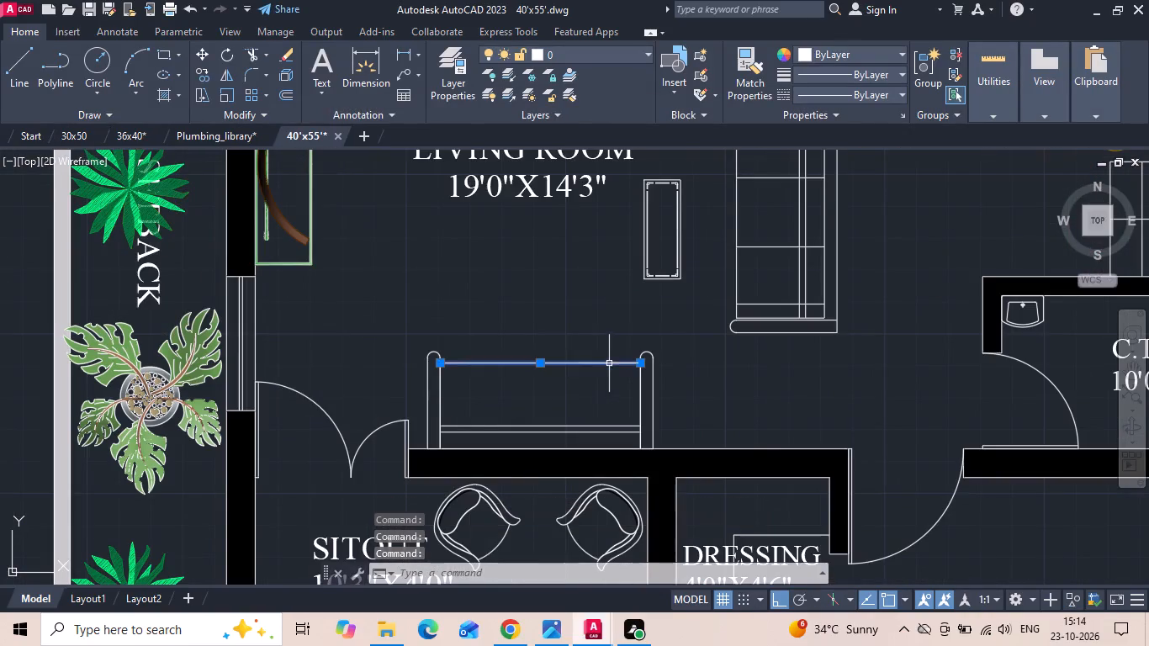
{"action": "key", "text": "Escape"}
{"action": "left_click_drag", "start_coordinate": [417, 334], "coordinate": [426, 349]}
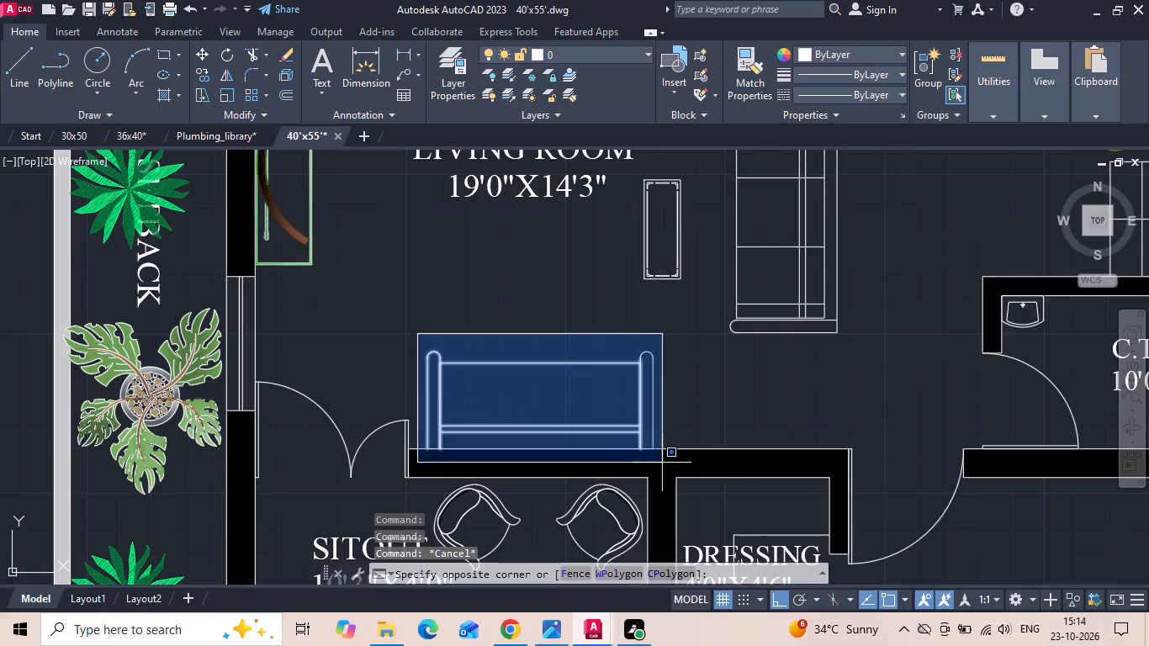
{"action": "left_click", "coordinate": [677, 460]}
{"action": "middle_click_drag", "start_coordinate": [573, 356], "coordinate": [539, 229]}
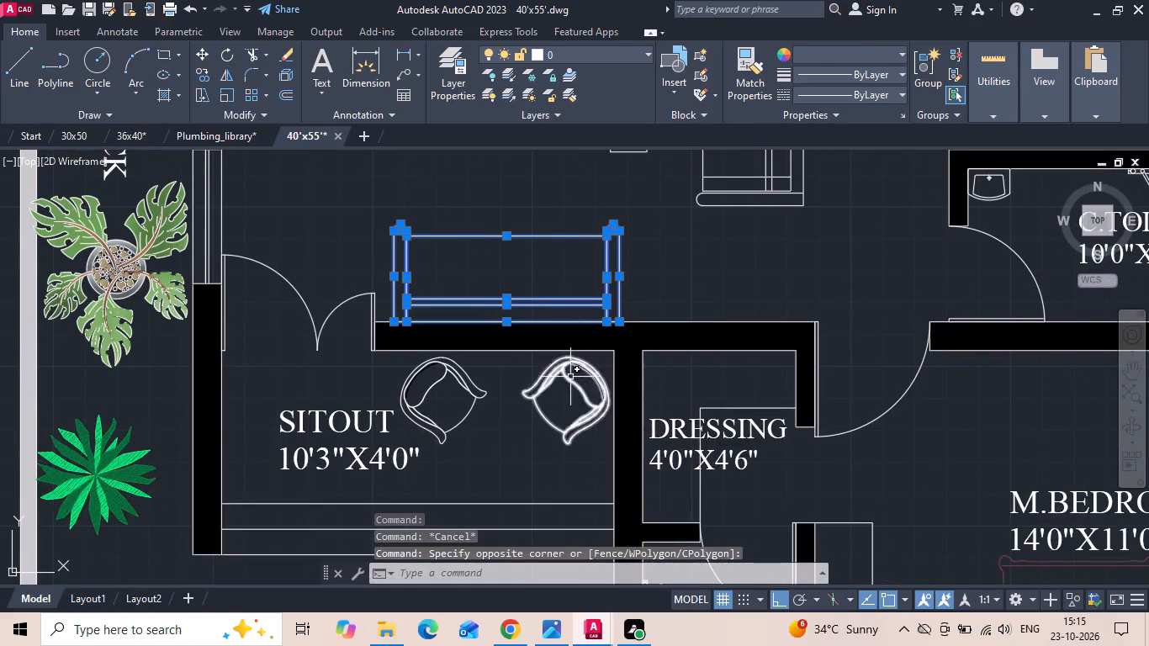
{"action": "left_click", "coordinate": [571, 384]}
{"action": "left_click", "coordinate": [421, 389]}
{"action": "left_click", "coordinate": [394, 382]}
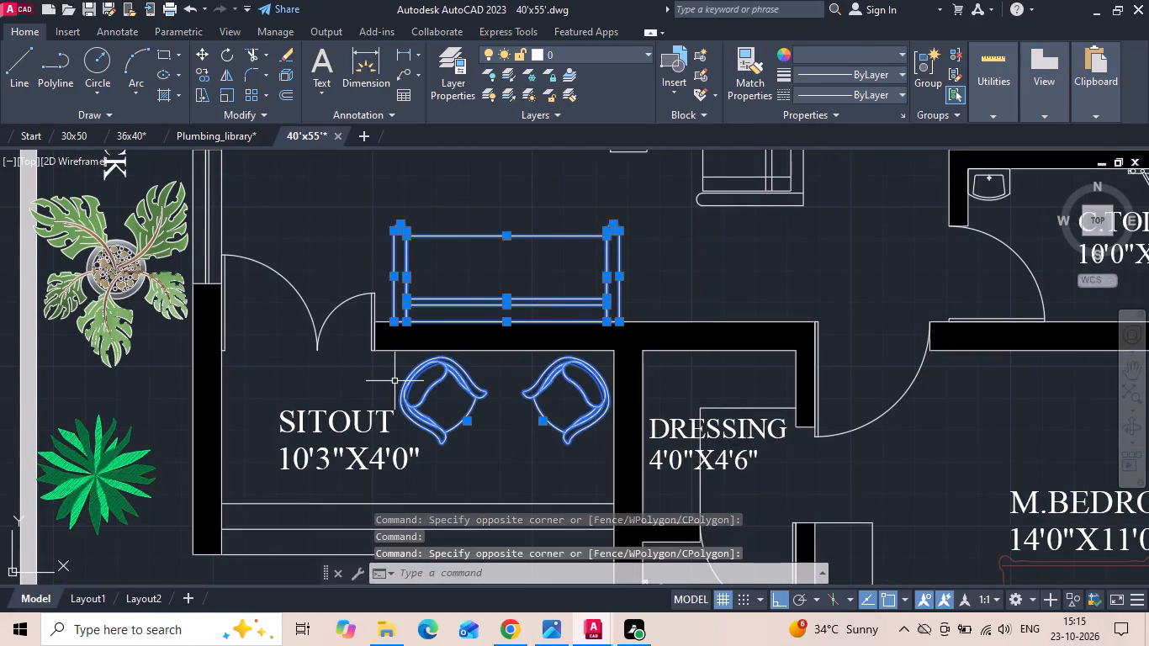
{"action": "key", "text": "ctrl+c"}
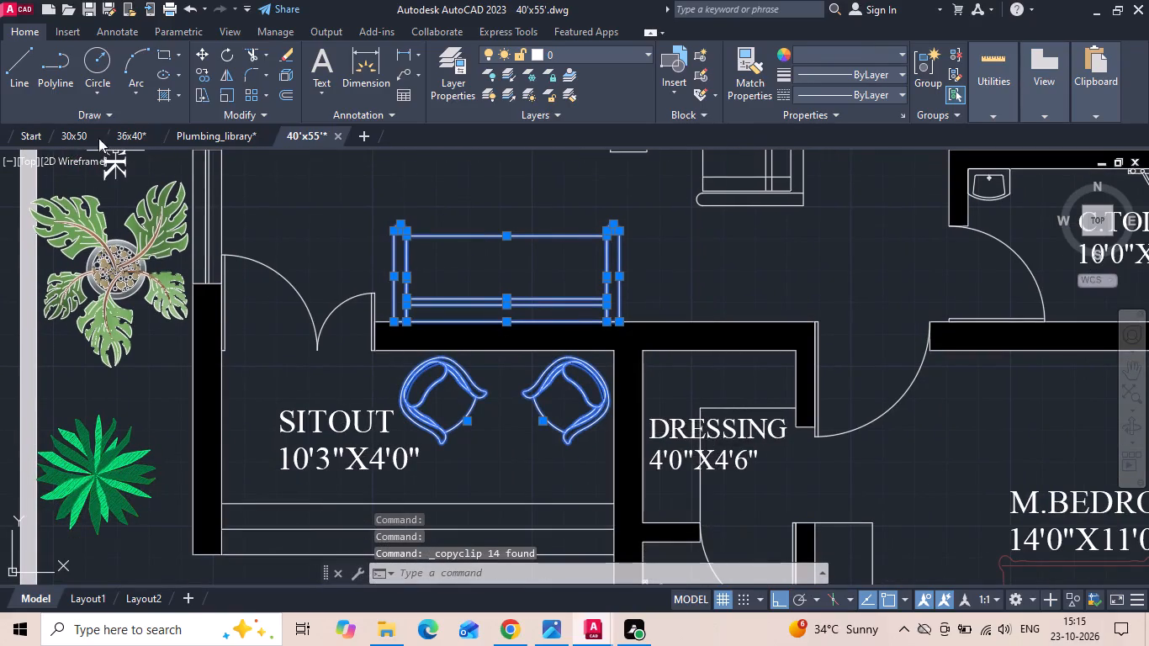
Paste the copied sofa and armchairs into the 30x50 drawing, in the empty space west of the ground floor plan.
{"action": "left_click", "coordinate": [71, 131]}
{"action": "key", "text": "ctrl+v"}
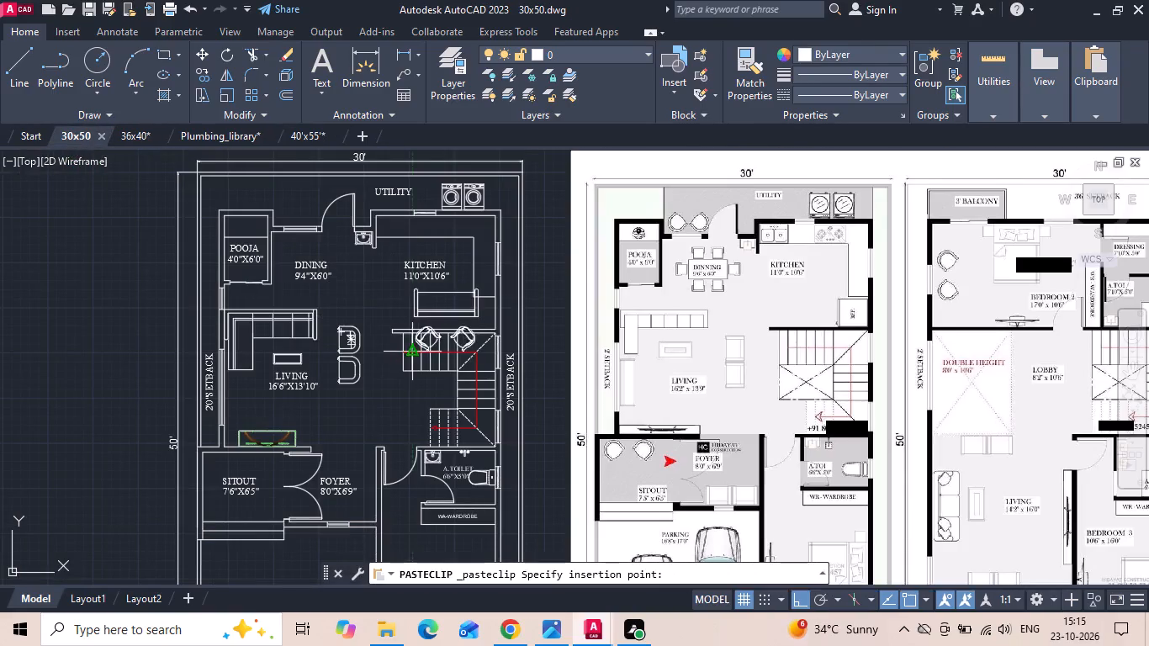
{"action": "middle_click_drag", "start_coordinate": [380, 392], "coordinate": [437, 290]}
{"action": "scroll", "coordinate": [275, 404], "scroll_direction": "up", "scroll_amount": 1}
{"action": "scroll", "coordinate": [399, 386], "scroll_direction": "down", "scroll_amount": 1}
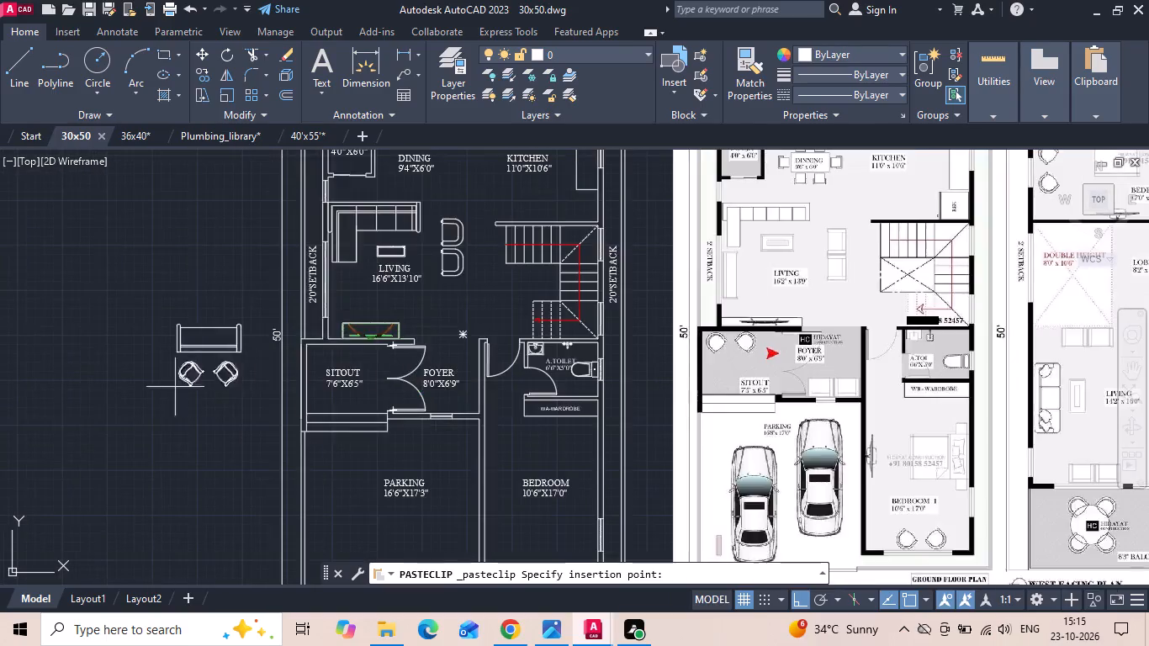
{"action": "scroll", "coordinate": [135, 388], "scroll_direction": "up", "scroll_amount": 1}
{"action": "left_click", "coordinate": [132, 380]}
Rotate the pasted sofa a quarter turn clockwise so its back faces west.
{"action": "left_click_drag", "start_coordinate": [263, 250], "coordinate": [243, 272]}
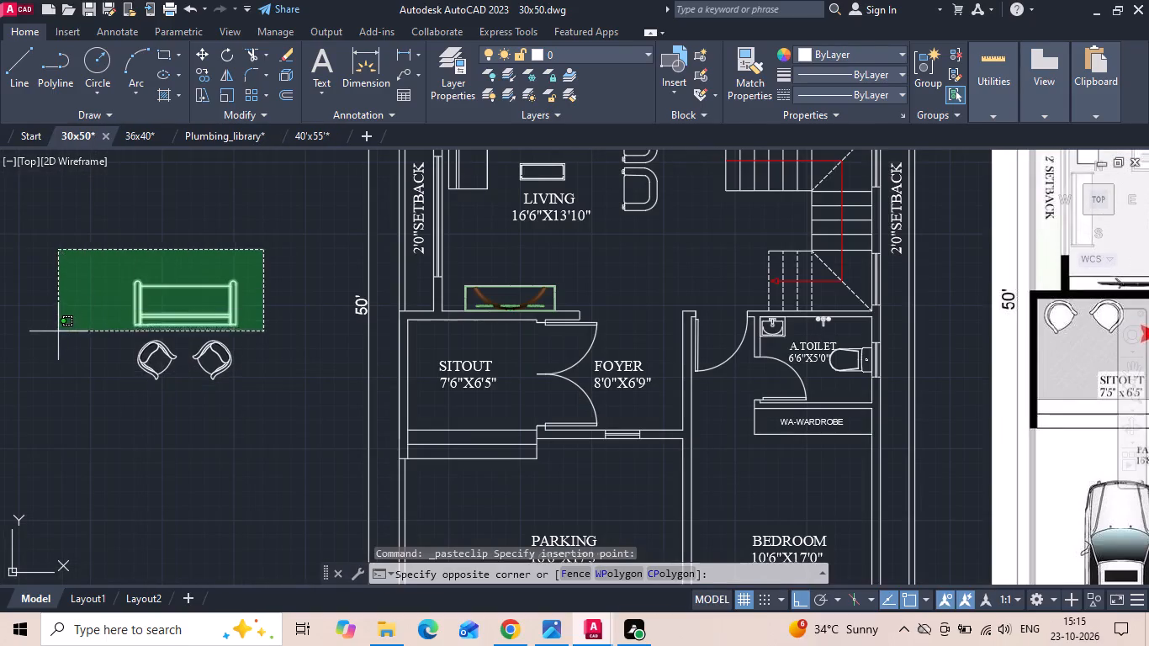
{"action": "left_click", "coordinate": [58, 331]}
{"action": "right_click", "coordinate": [57, 331]}
{"action": "left_click", "coordinate": [103, 384]}
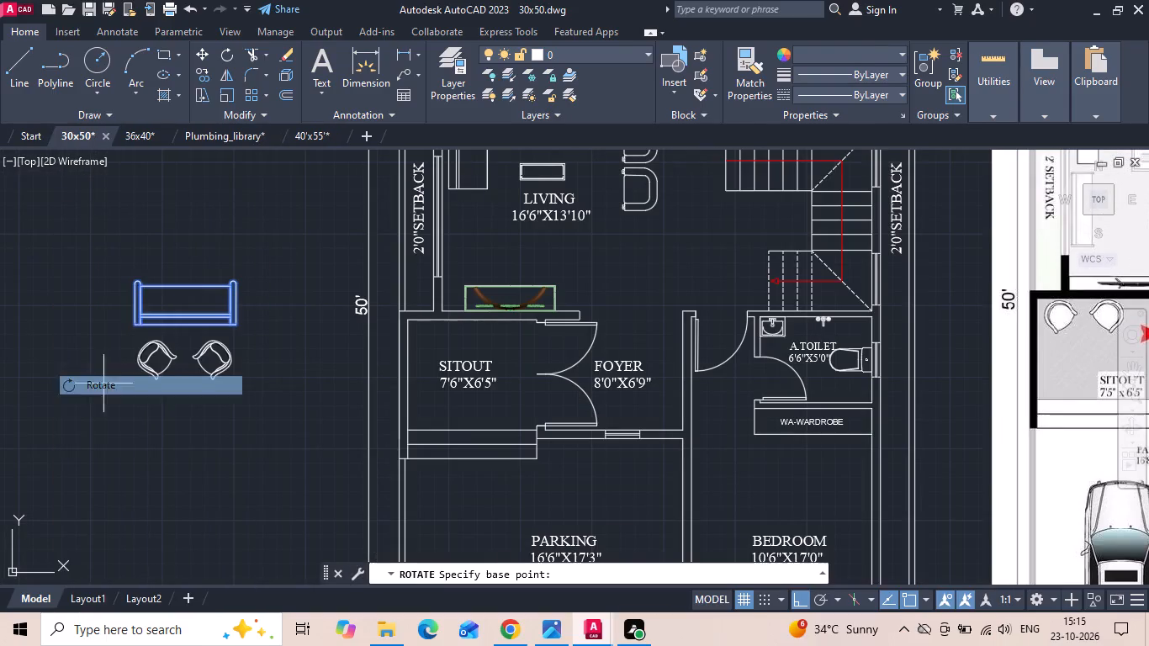
{"action": "left_click_drag", "start_coordinate": [192, 234], "coordinate": [195, 242]}
{"action": "left_click", "coordinate": [186, 258]}
Move the rotated sofa straight east into the LIVING room, aligning its back with the west edge of the L-shaped sofa.
{"action": "left_click_drag", "start_coordinate": [48, 309], "coordinate": [74, 298]}
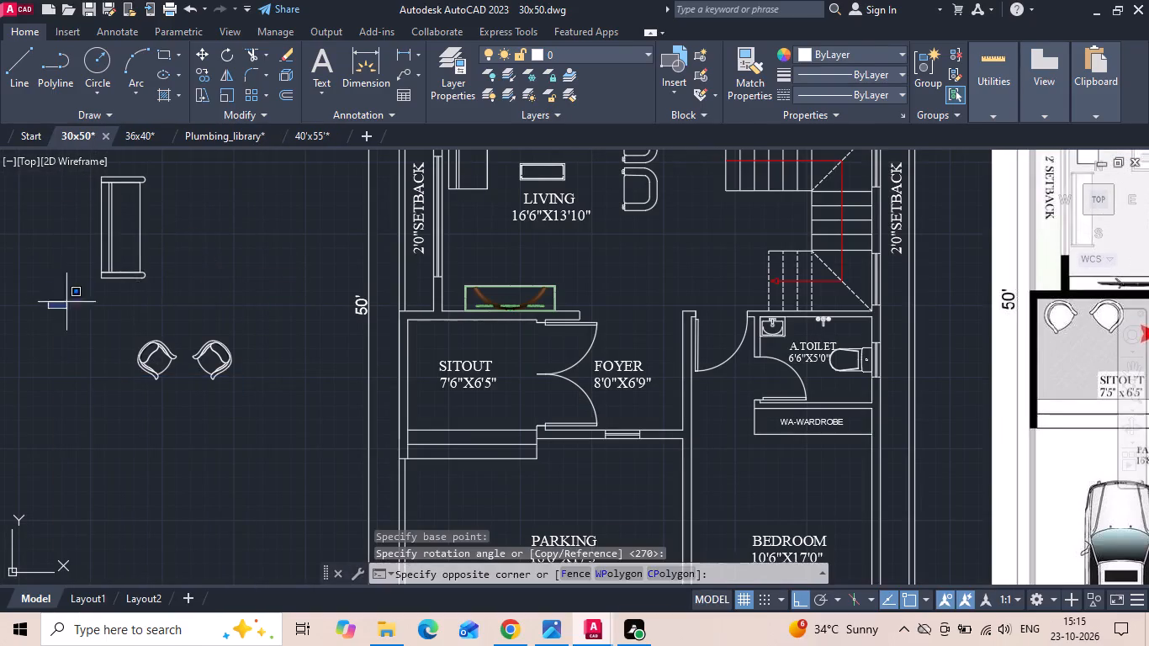
{"action": "left_click_drag", "start_coordinate": [74, 298], "coordinate": [98, 285]}
{"action": "middle_click_drag", "start_coordinate": [199, 210], "coordinate": [210, 262]}
{"action": "left_click", "coordinate": [209, 208]}
{"action": "right_click", "coordinate": [209, 208]}
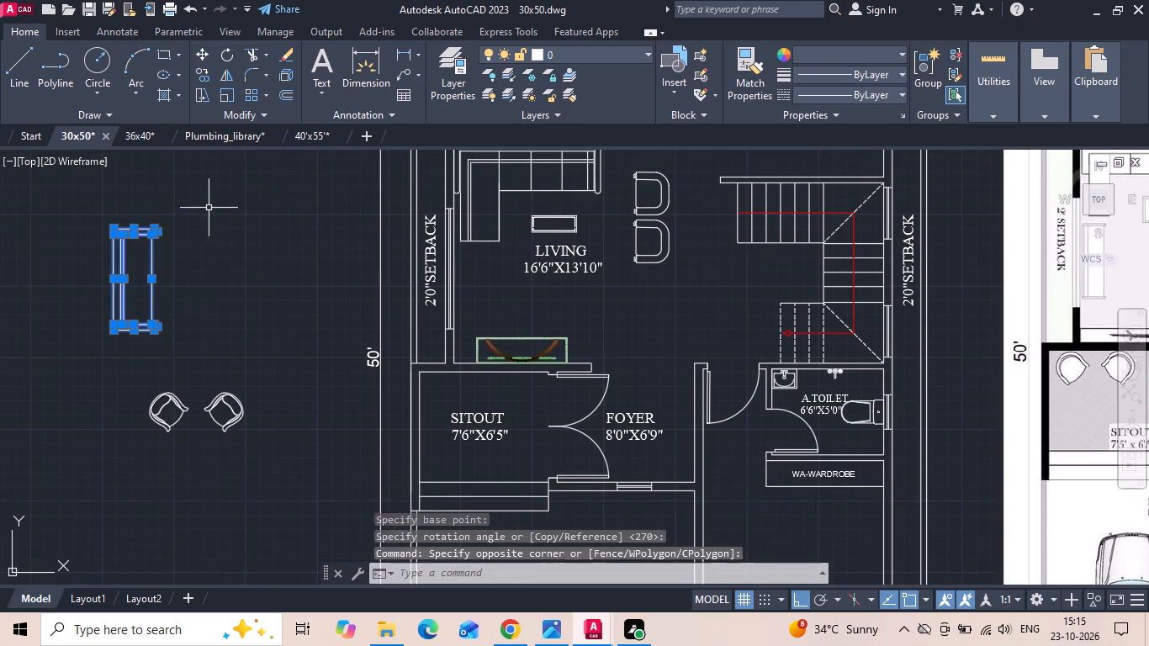
{"action": "left_click", "coordinate": [239, 331]}
{"action": "scroll", "coordinate": [85, 226], "scroll_direction": "up", "scroll_amount": 2}
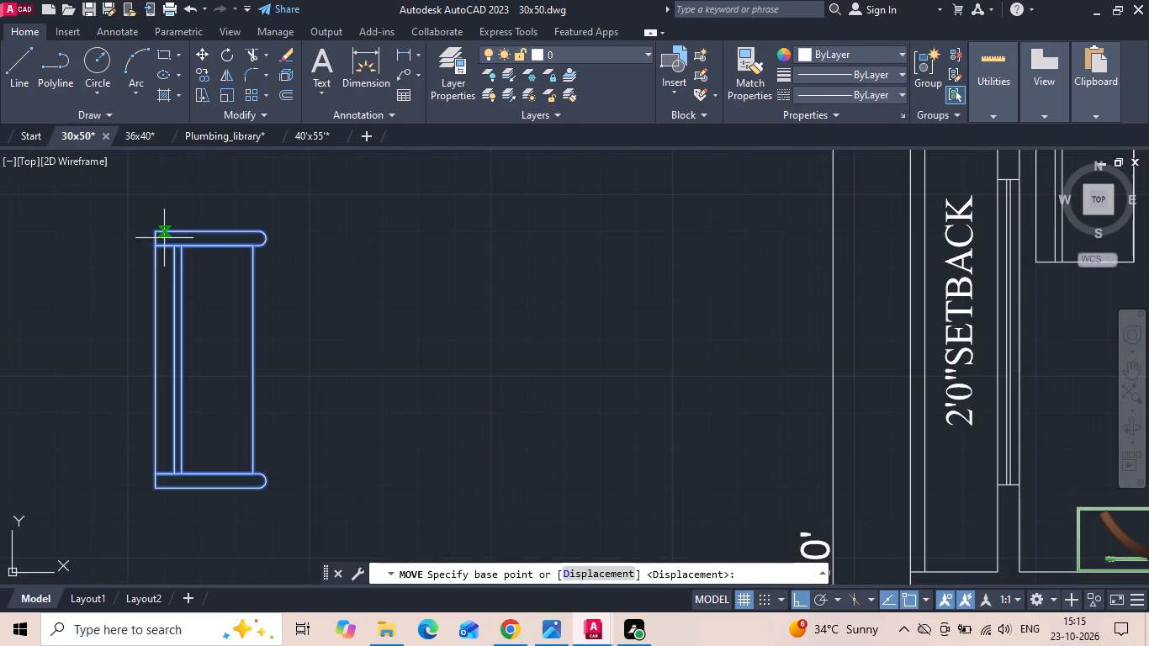
{"action": "scroll", "coordinate": [168, 229], "scroll_direction": "up", "scroll_amount": 1}
{"action": "left_click", "coordinate": [147, 234]}
{"action": "scroll", "coordinate": [145, 301], "scroll_direction": "down", "scroll_amount": 2}
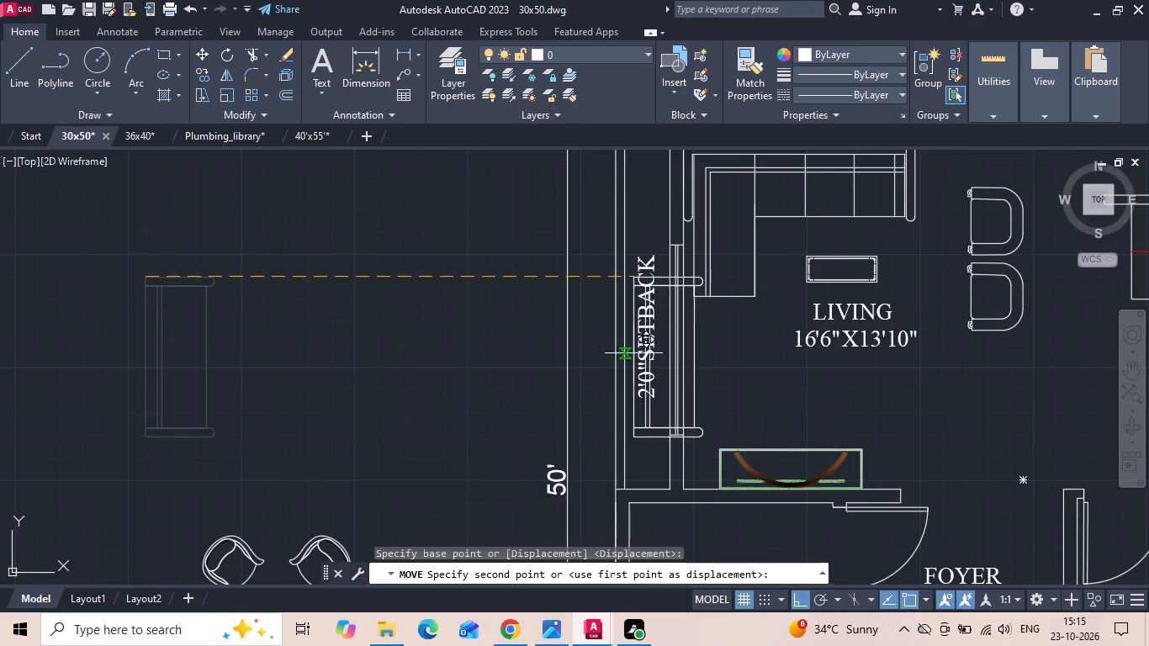
{"action": "middle_click_drag", "start_coordinate": [706, 347], "coordinate": [691, 403]}
{"action": "scroll", "coordinate": [686, 388], "scroll_direction": "up", "scroll_amount": 2}
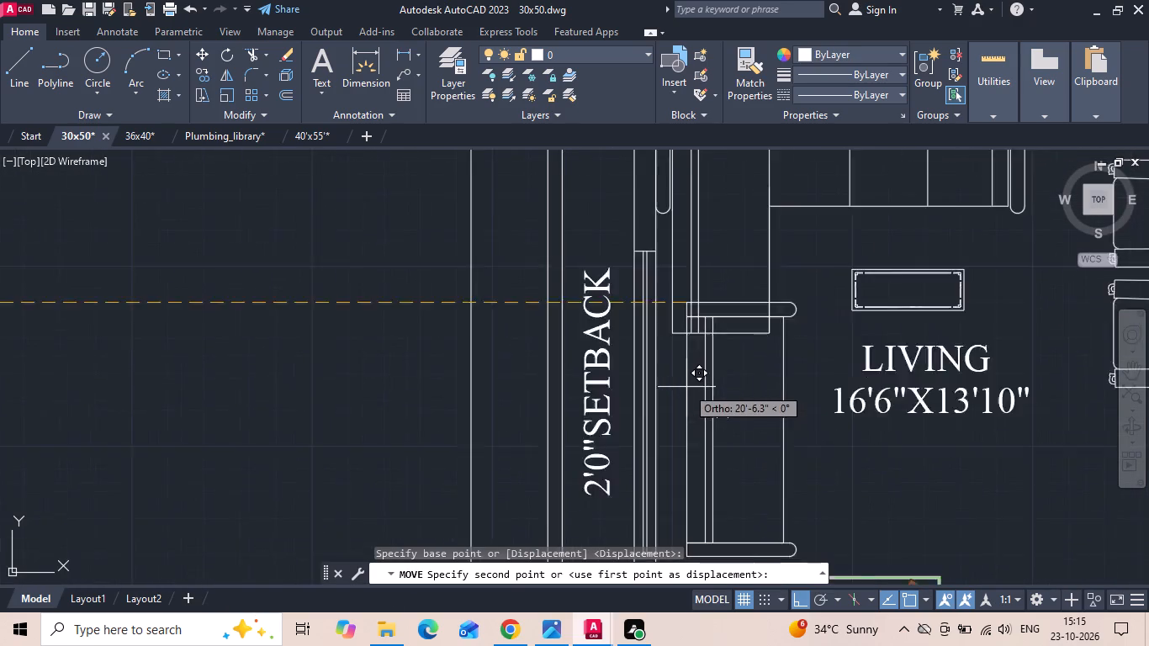
{"action": "scroll", "coordinate": [686, 387], "scroll_direction": "up", "scroll_amount": 1}
{"action": "left_click", "coordinate": [645, 254]}
{"action": "scroll", "coordinate": [531, 202], "scroll_direction": "down", "scroll_amount": 2}
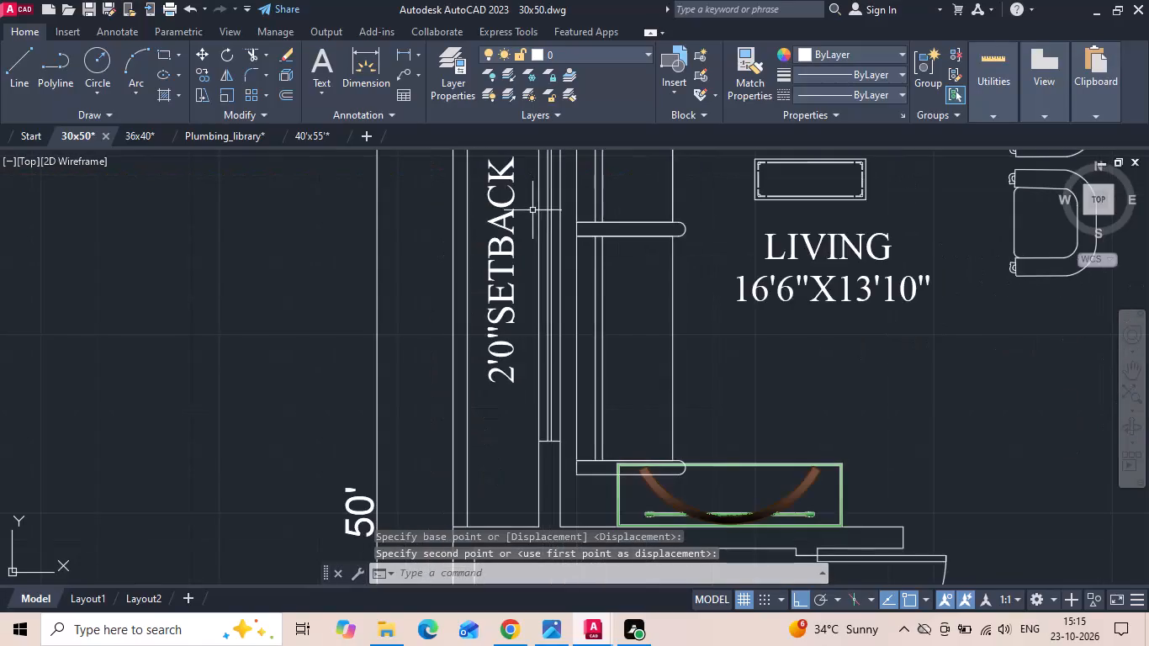
{"action": "scroll", "coordinate": [553, 310], "scroll_direction": "down", "scroll_amount": 3}
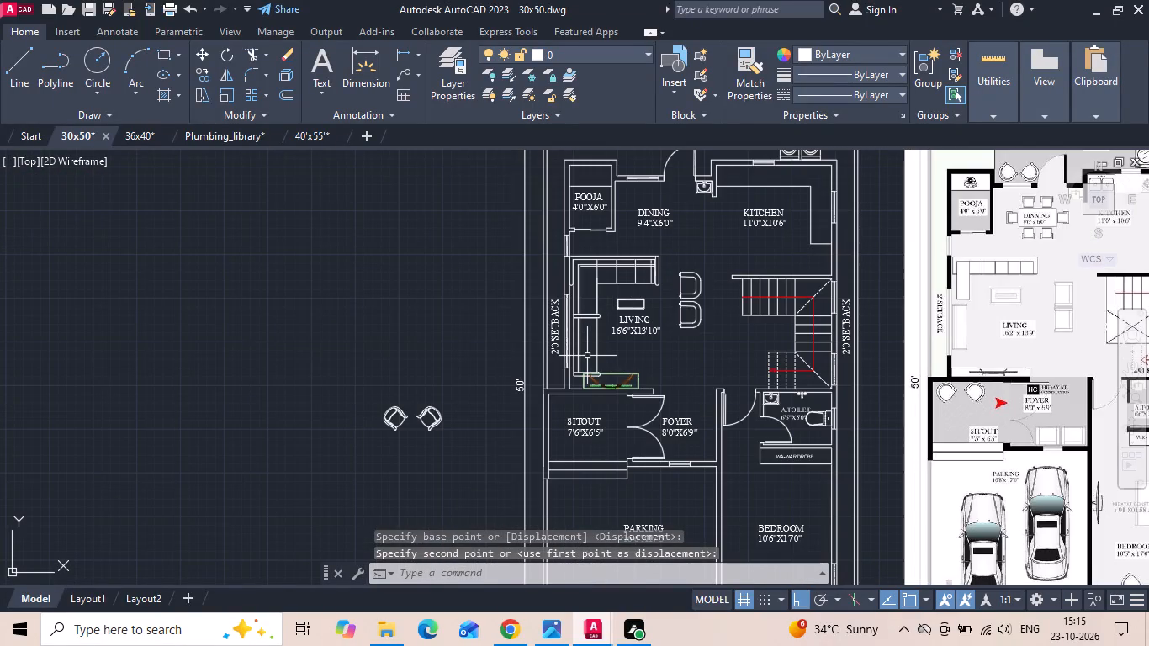
Move the south armrest of the west-side living room sofa 12 inches north to shorten the sofa.
{"action": "scroll", "coordinate": [592, 376], "scroll_direction": "up", "scroll_amount": 5}
{"action": "left_click_drag", "start_coordinate": [518, 366], "coordinate": [514, 407]}
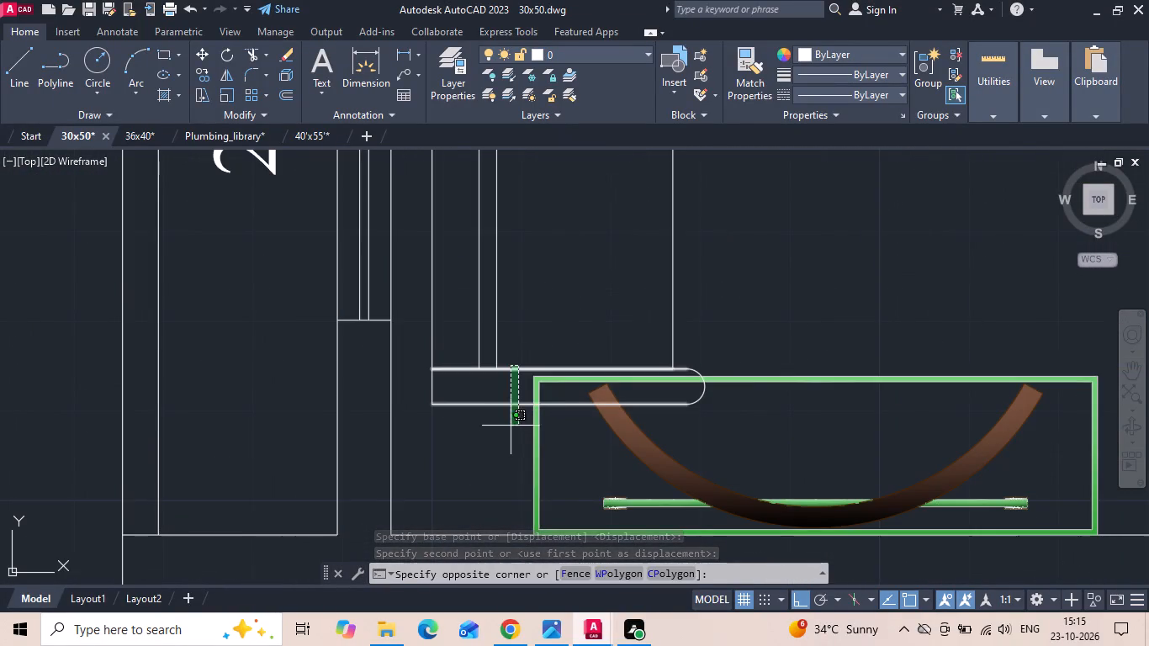
{"action": "left_click", "coordinate": [495, 446]}
{"action": "scroll", "coordinate": [701, 394], "scroll_direction": "up", "scroll_amount": 1}
{"action": "left_click_drag", "start_coordinate": [715, 400], "coordinate": [691, 405]}
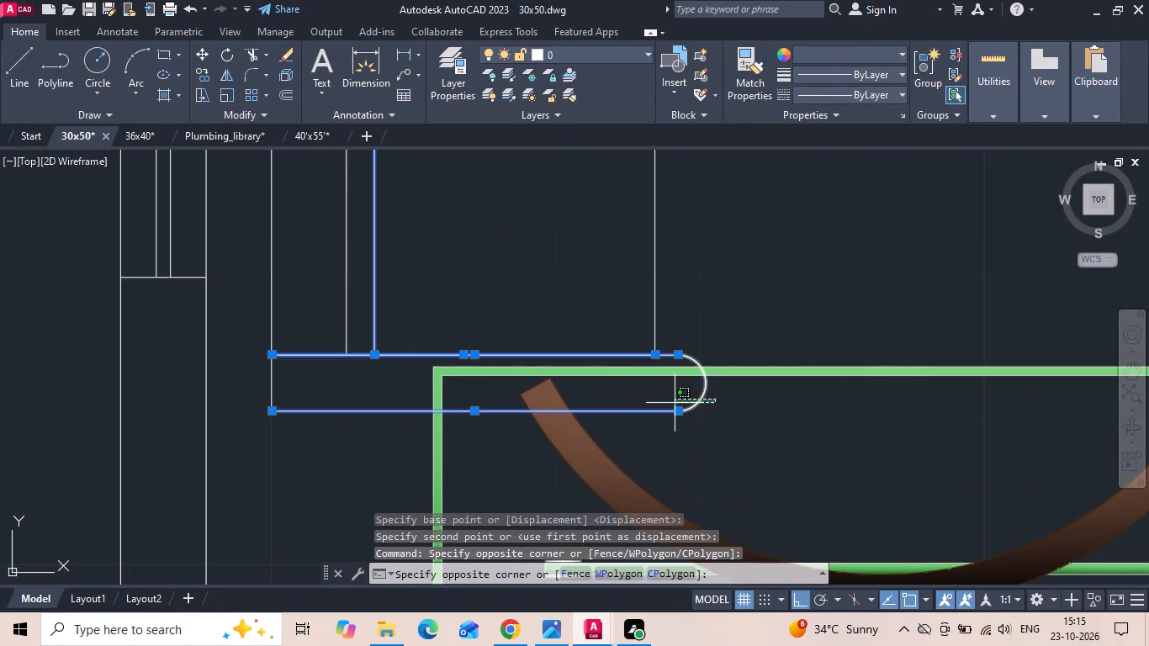
{"action": "left_click", "coordinate": [675, 403]}
{"action": "right_click", "coordinate": [306, 388]}
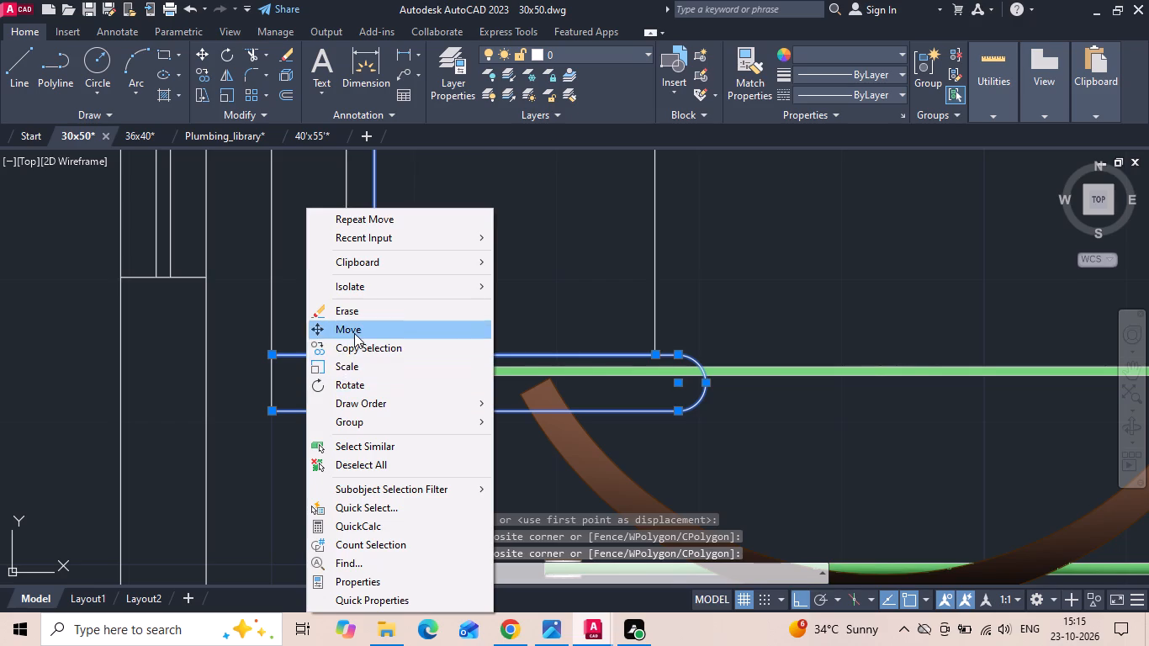
{"action": "left_click", "coordinate": [354, 333]}
{"action": "left_click_drag", "start_coordinate": [532, 314], "coordinate": [533, 294]}
{"action": "type", "text": "12"}
{"action": "key", "text": "space"}
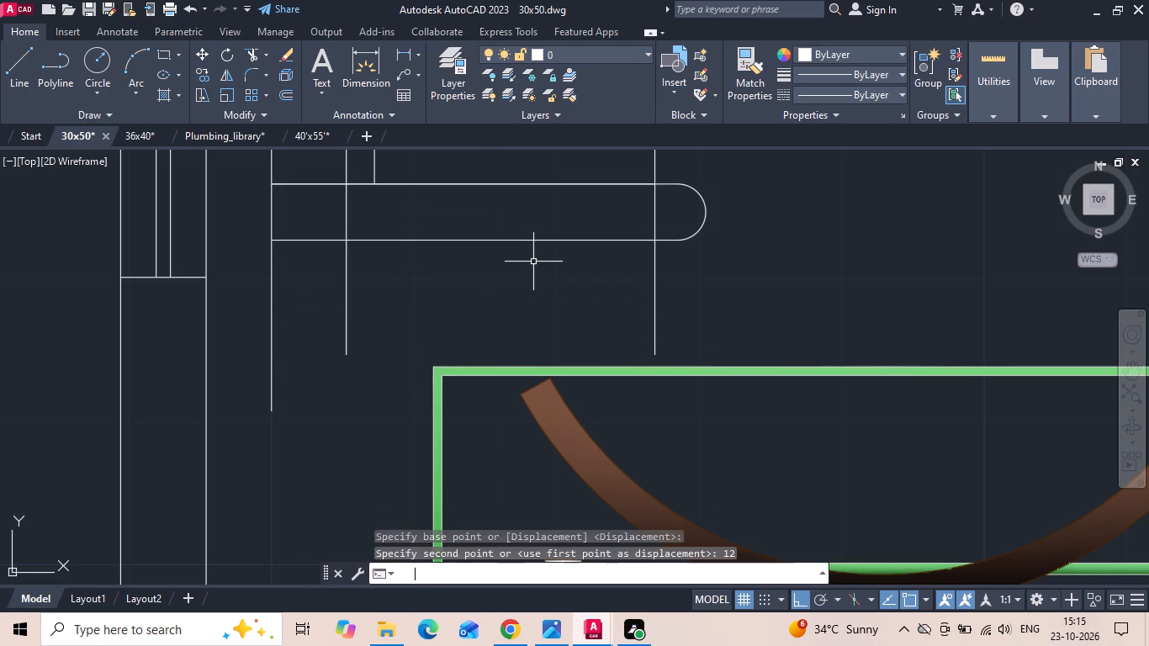
Trim the sofa's seat, backrest and outer lines where they cross and extend beyond the moved south armrest.
{"action": "key", "text": "t"}
{"action": "key", "text": "r"}
{"action": "key", "text": "space"}
{"action": "left_click_drag", "start_coordinate": [253, 319], "coordinate": [318, 320]}
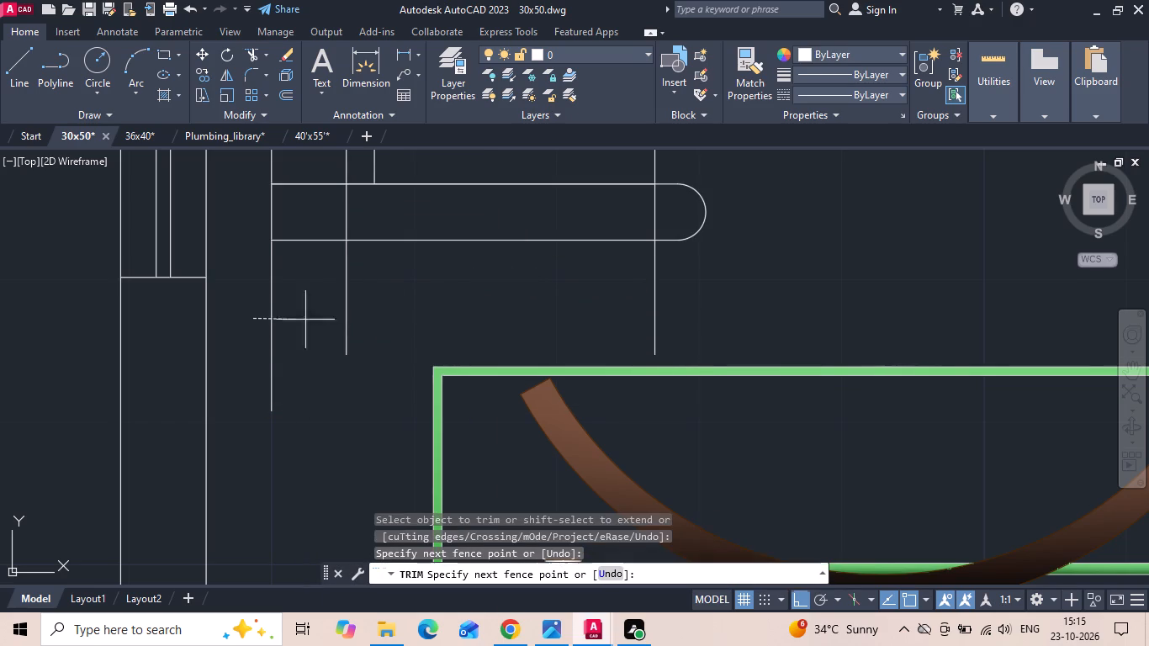
{"action": "left_click_drag", "start_coordinate": [318, 320], "coordinate": [707, 311]}
{"action": "left_click_drag", "start_coordinate": [672, 225], "coordinate": [649, 224]}
{"action": "left_click_drag", "start_coordinate": [312, 220], "coordinate": [329, 220]}
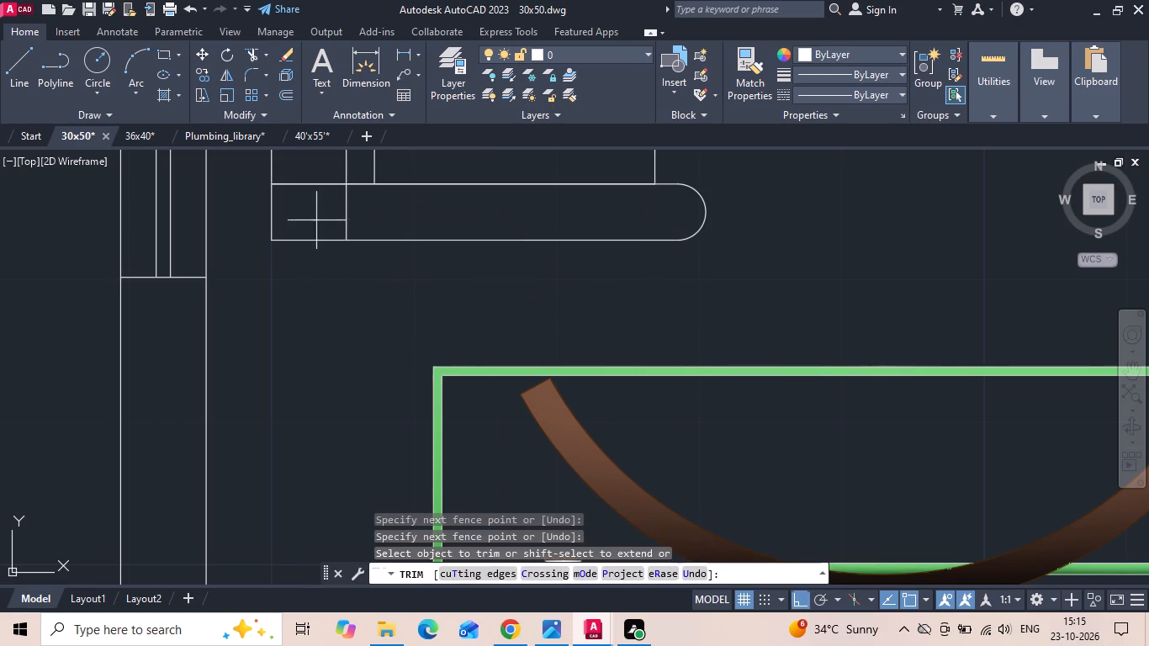
{"action": "left_click_drag", "start_coordinate": [329, 220], "coordinate": [453, 219]}
{"action": "middle_click_drag", "start_coordinate": [449, 240], "coordinate": [487, 416]}
{"action": "scroll", "coordinate": [487, 416], "scroll_direction": "down", "scroll_amount": 1}
{"action": "scroll", "coordinate": [693, 313], "scroll_direction": "down", "scroll_amount": 2}
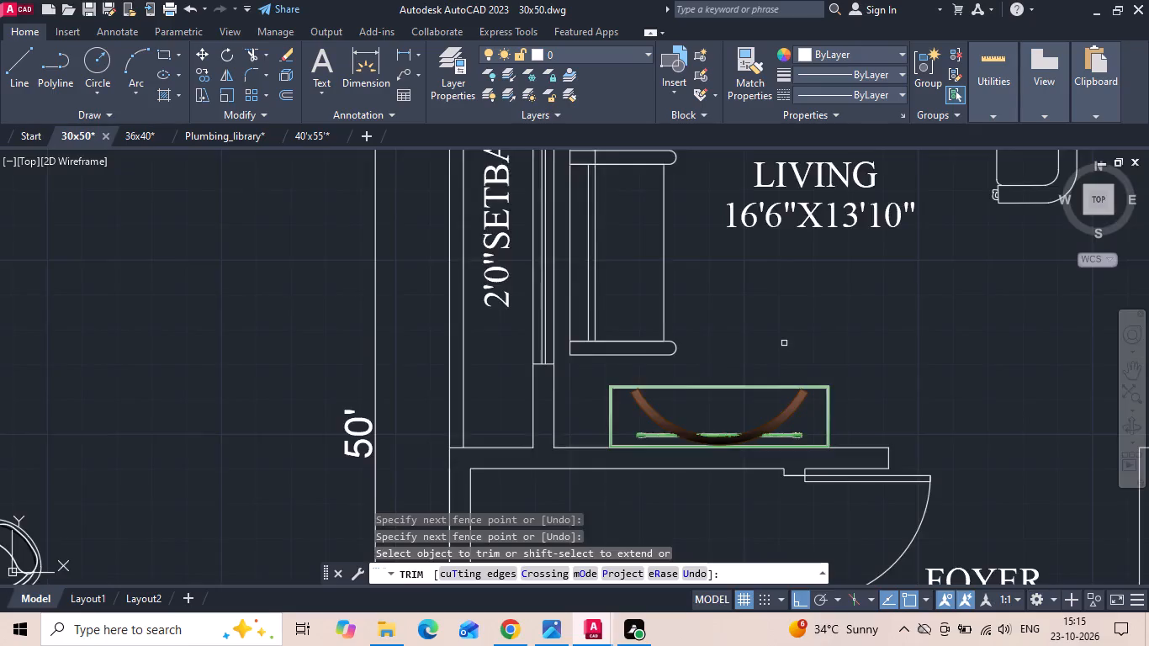
{"action": "scroll", "coordinate": [776, 346], "scroll_direction": "down", "scroll_amount": 2}
{"action": "key", "text": "Escape"}
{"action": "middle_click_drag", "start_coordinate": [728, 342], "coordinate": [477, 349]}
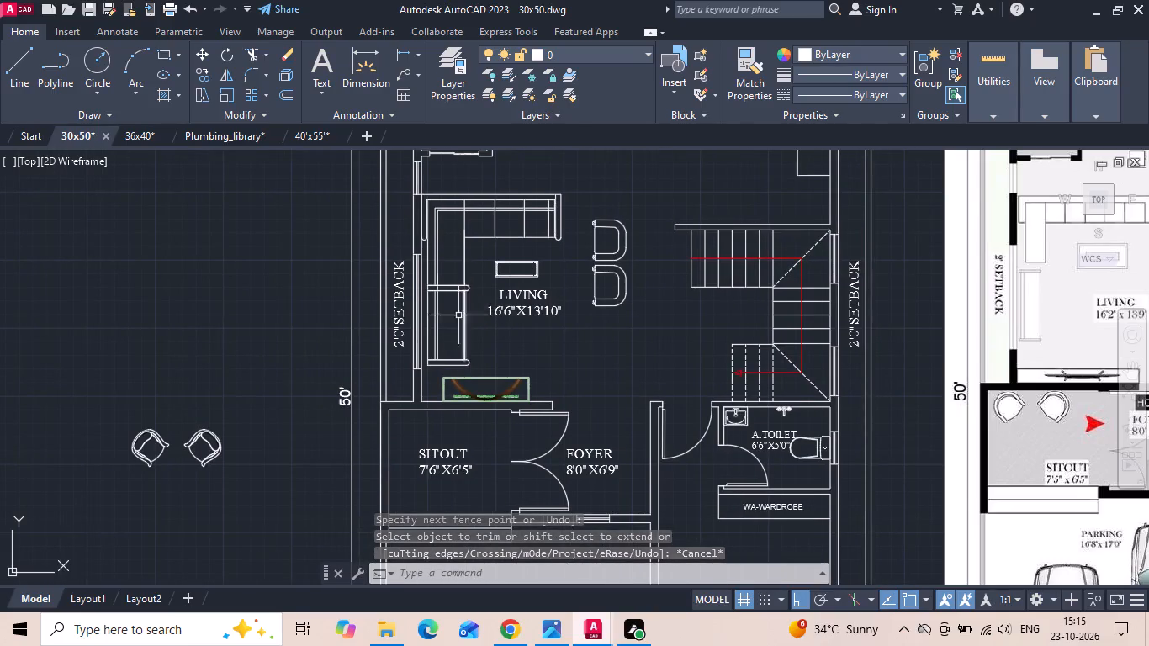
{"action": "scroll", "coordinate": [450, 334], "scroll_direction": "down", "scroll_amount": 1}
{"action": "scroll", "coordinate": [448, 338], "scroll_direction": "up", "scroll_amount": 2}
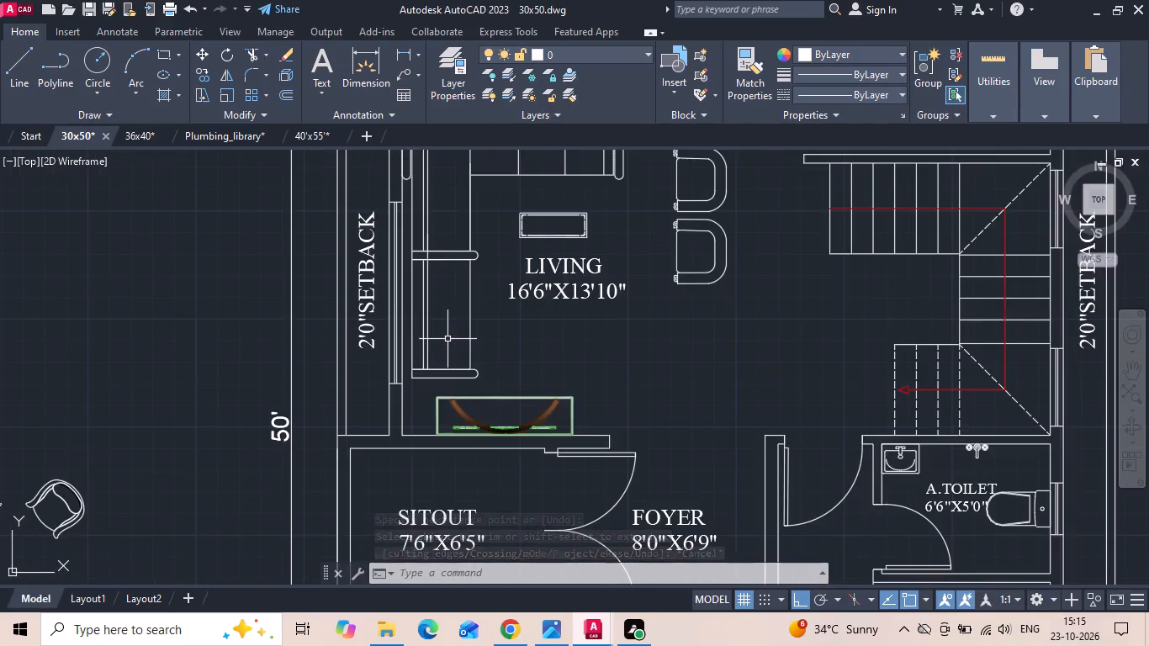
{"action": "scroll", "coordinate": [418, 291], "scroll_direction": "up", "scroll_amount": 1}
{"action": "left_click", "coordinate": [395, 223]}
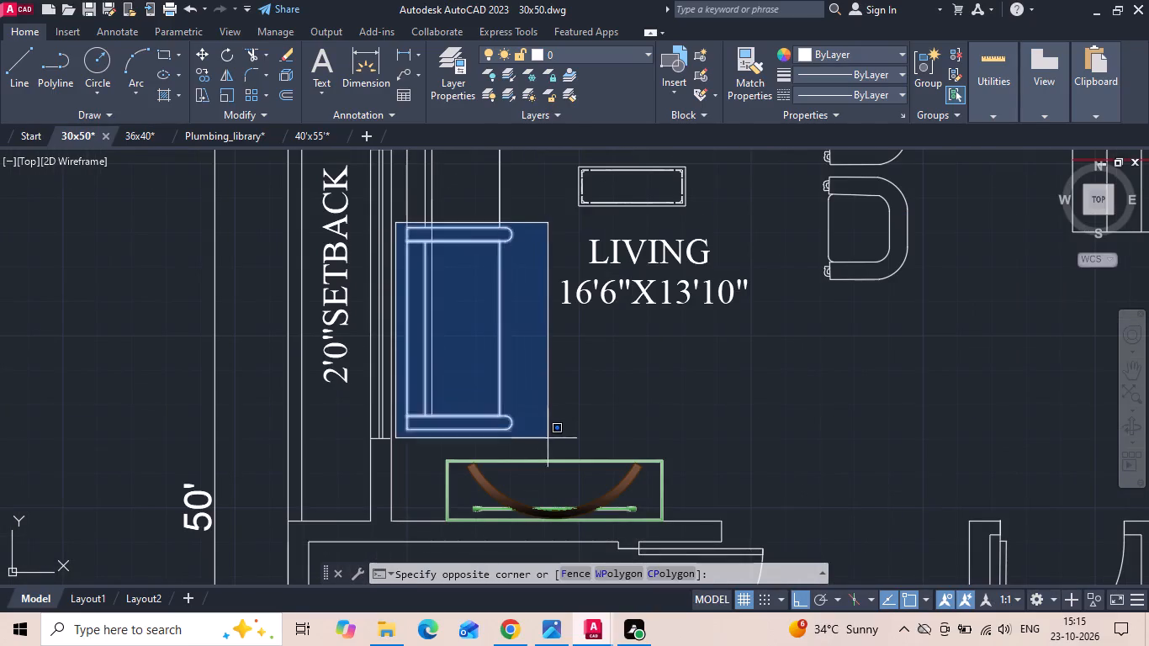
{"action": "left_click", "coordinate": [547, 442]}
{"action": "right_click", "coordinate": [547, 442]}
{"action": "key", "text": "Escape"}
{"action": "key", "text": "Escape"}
Scale the TV unit on the living room's south wall down twice to roughly half size, about its wall-side midpoint.
{"action": "scroll", "coordinate": [569, 418], "scroll_direction": "down", "scroll_amount": 1}
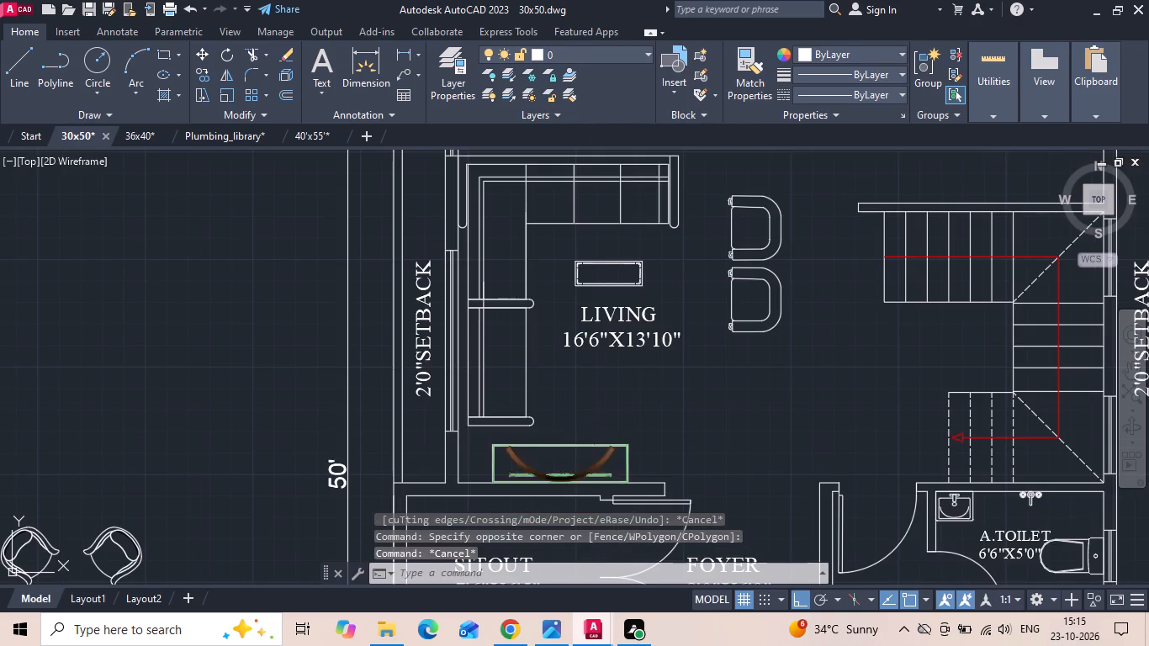
{"action": "left_click", "coordinate": [571, 445]}
{"action": "right_click", "coordinate": [571, 446]}
{"action": "left_click", "coordinate": [601, 349]}
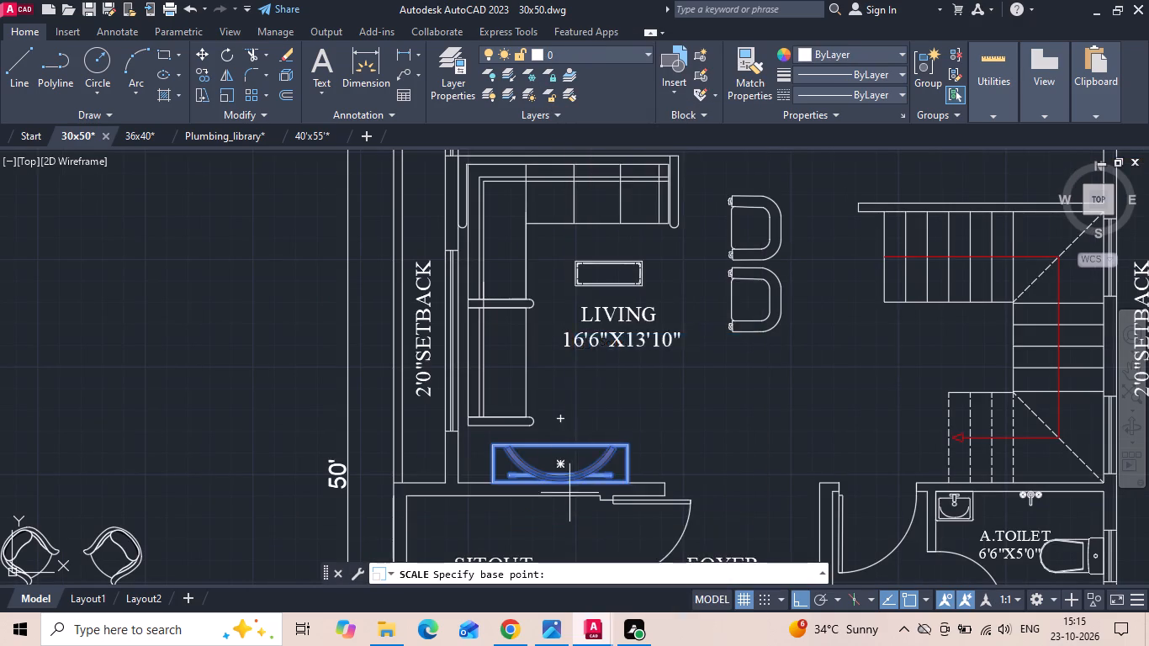
{"action": "scroll", "coordinate": [565, 499], "scroll_direction": "up", "scroll_amount": 2}
{"action": "left_click", "coordinate": [546, 458]}
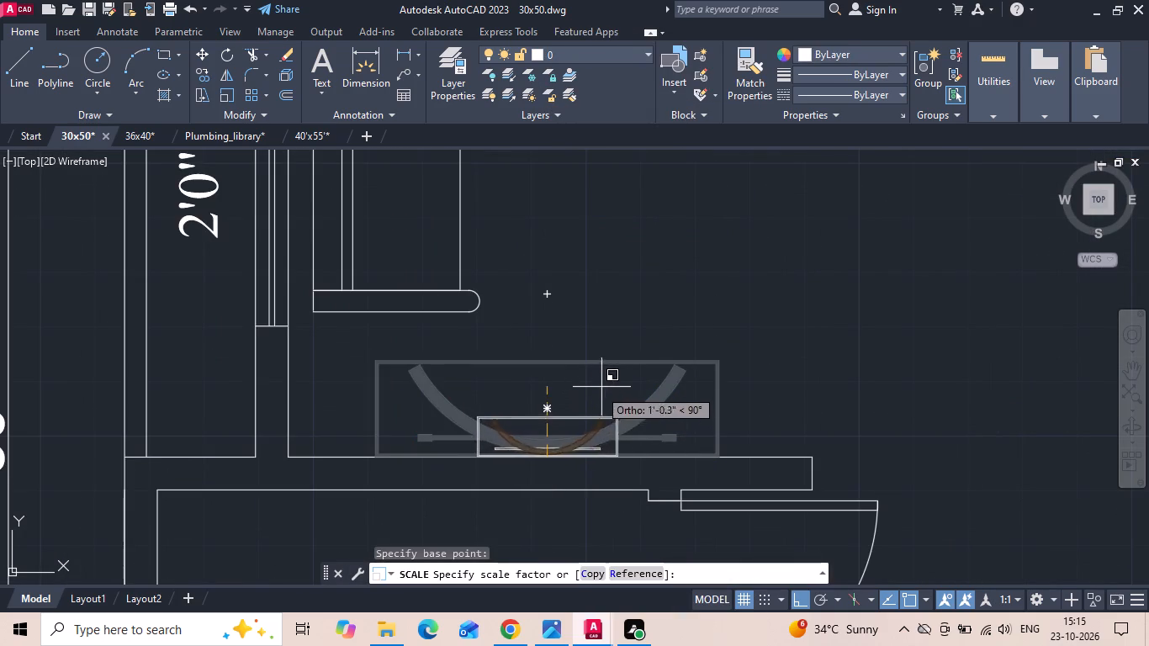
{"action": "scroll", "coordinate": [652, 357], "scroll_direction": "up", "scroll_amount": 1}
{"action": "left_click", "coordinate": [652, 357]}
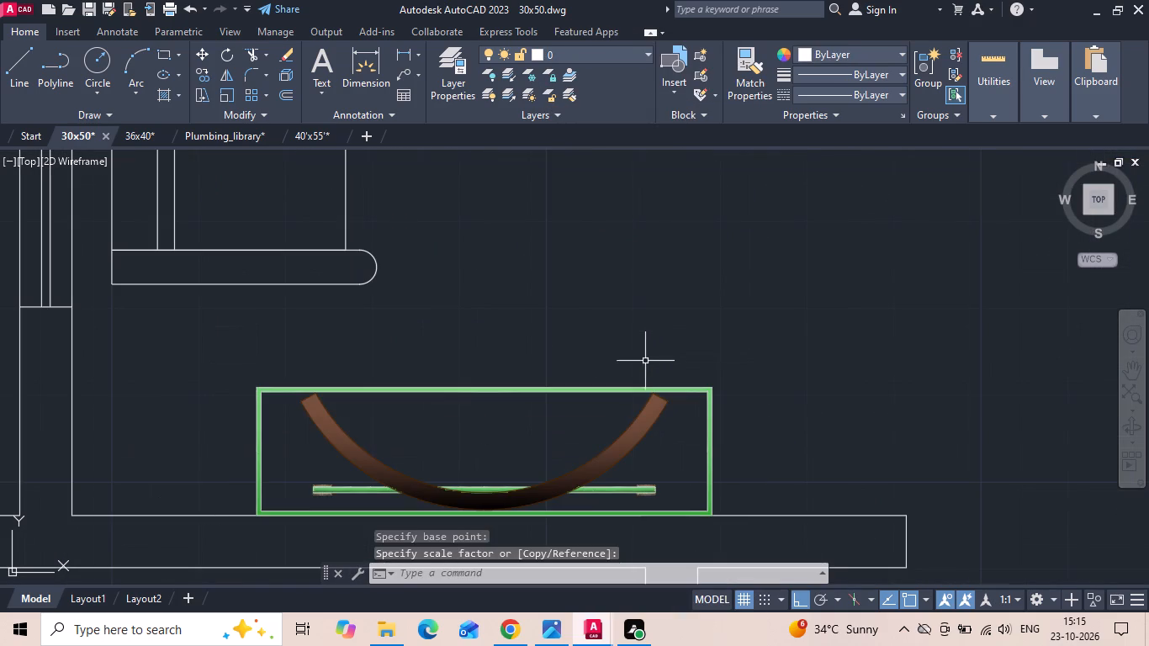
{"action": "left_click_drag", "start_coordinate": [555, 422], "coordinate": [524, 383]}
{"action": "left_click", "coordinate": [503, 351]}
{"action": "right_click", "coordinate": [503, 351]}
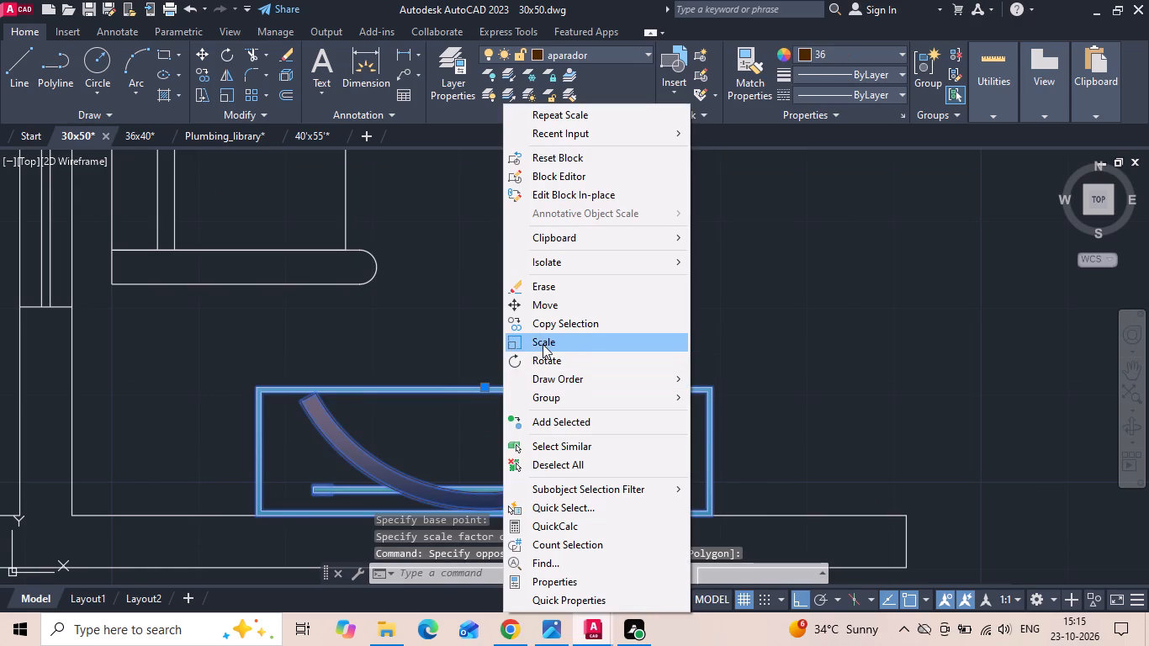
{"action": "left_click", "coordinate": [543, 344]}
{"action": "left_click", "coordinate": [481, 517]}
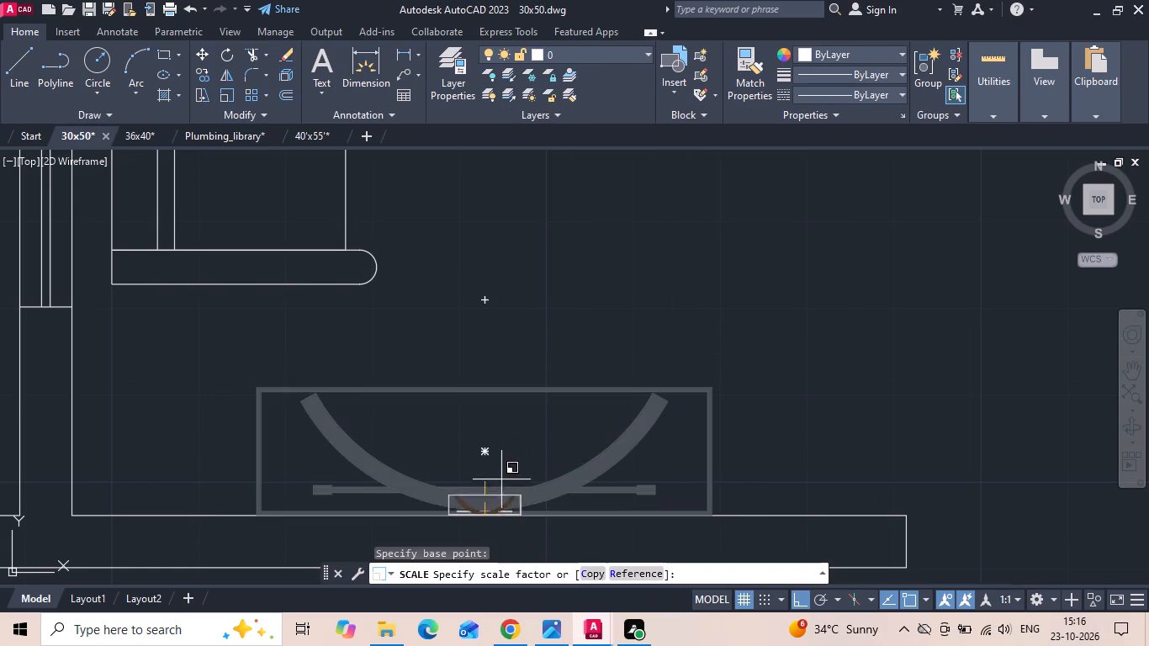
{"action": "scroll", "coordinate": [613, 405], "scroll_direction": "up", "scroll_amount": 2}
{"action": "left_click", "coordinate": [614, 402]}
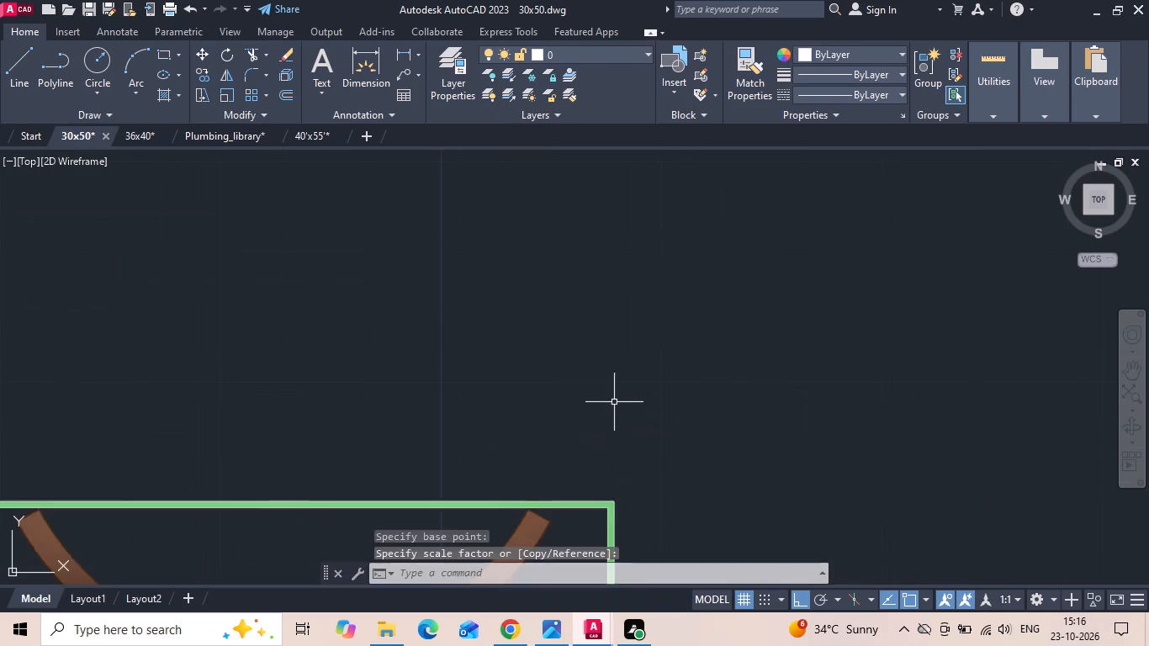
Move the shortened west-side sofa slightly south in the LIVING room, leaving a small gap below the L-shaped sofa.
{"action": "scroll", "coordinate": [574, 382], "scroll_direction": "down", "scroll_amount": 6}
{"action": "scroll", "coordinate": [420, 413], "scroll_direction": "up", "scroll_amount": 1}
{"action": "scroll", "coordinate": [407, 289], "scroll_direction": "up", "scroll_amount": 1}
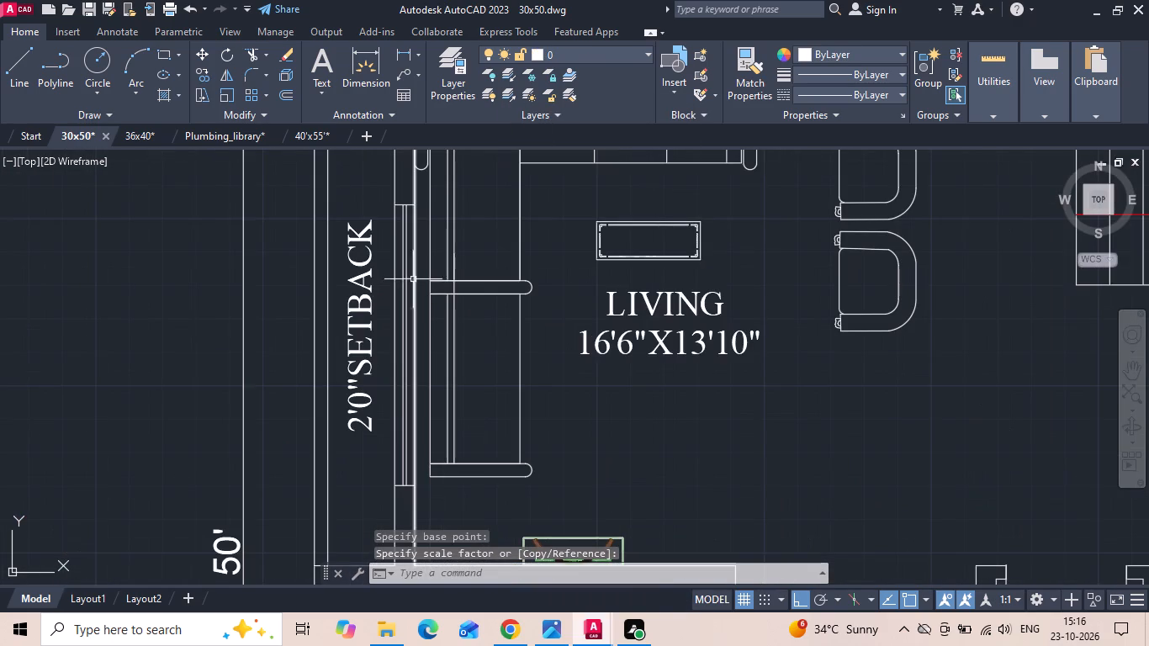
{"action": "left_click_drag", "start_coordinate": [419, 272], "coordinate": [439, 304]}
{"action": "left_click", "coordinate": [597, 514]}
{"action": "right_click", "coordinate": [597, 514]}
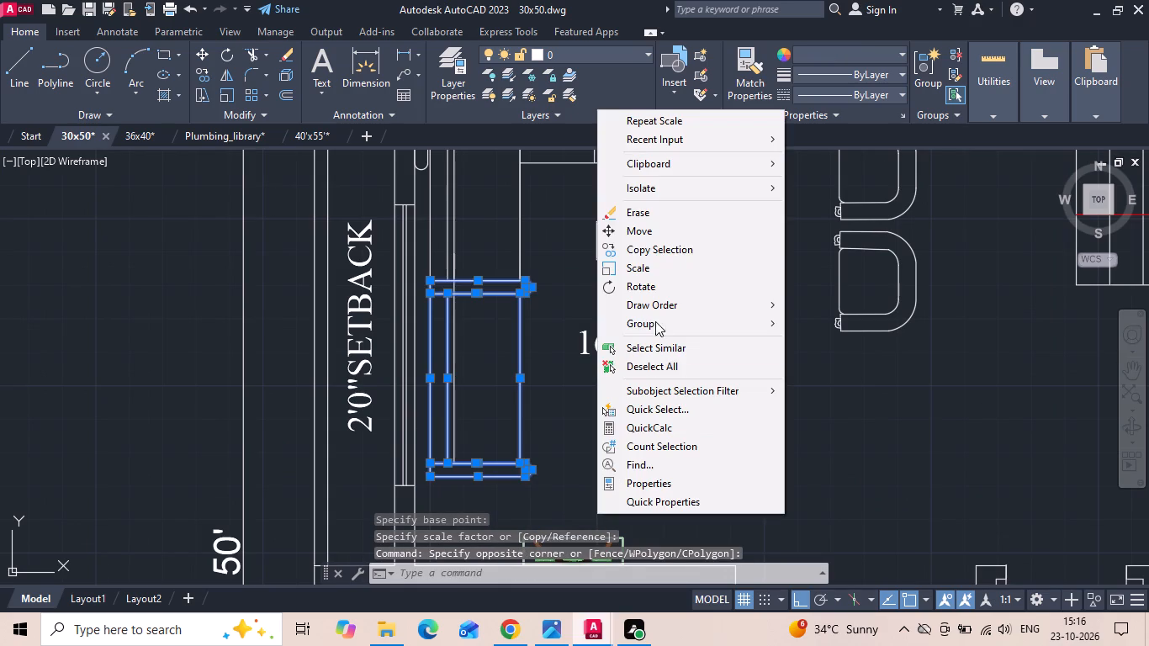
{"action": "left_click", "coordinate": [669, 236]}
{"action": "middle_click_drag", "start_coordinate": [635, 347], "coordinate": [576, 265]}
{"action": "left_click_drag", "start_coordinate": [735, 314], "coordinate": [734, 322]}
{"action": "left_click", "coordinate": [736, 336]}
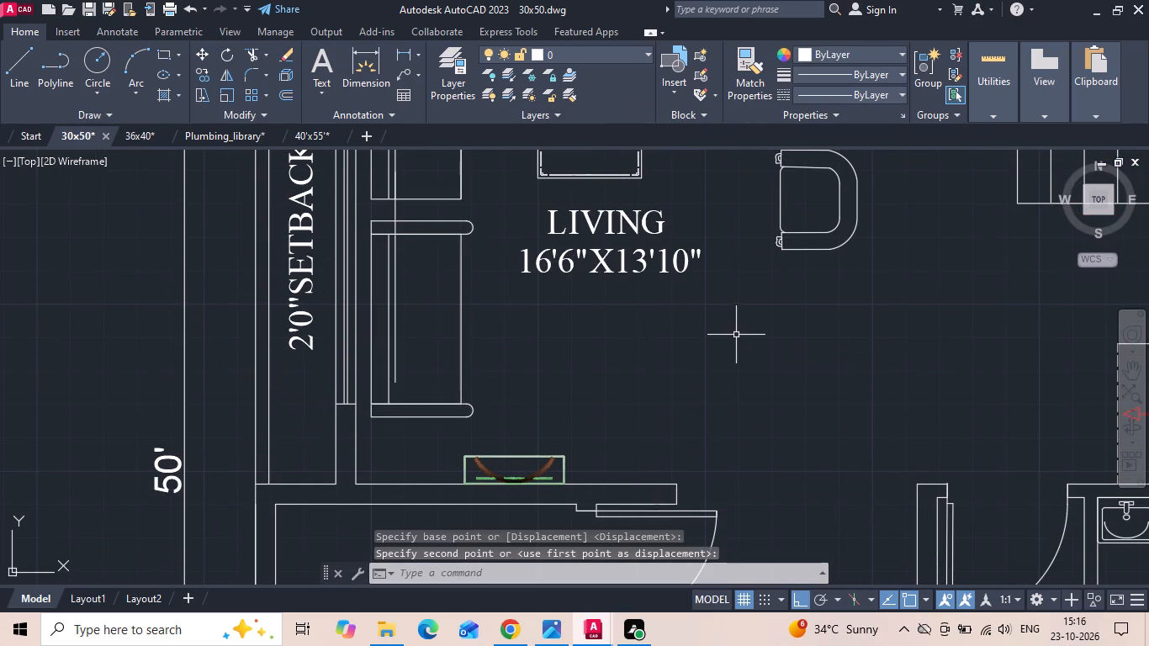
Stretch the south end of the sofa's inner backrest line down to the south armrest.
{"action": "left_click", "coordinate": [396, 370]}
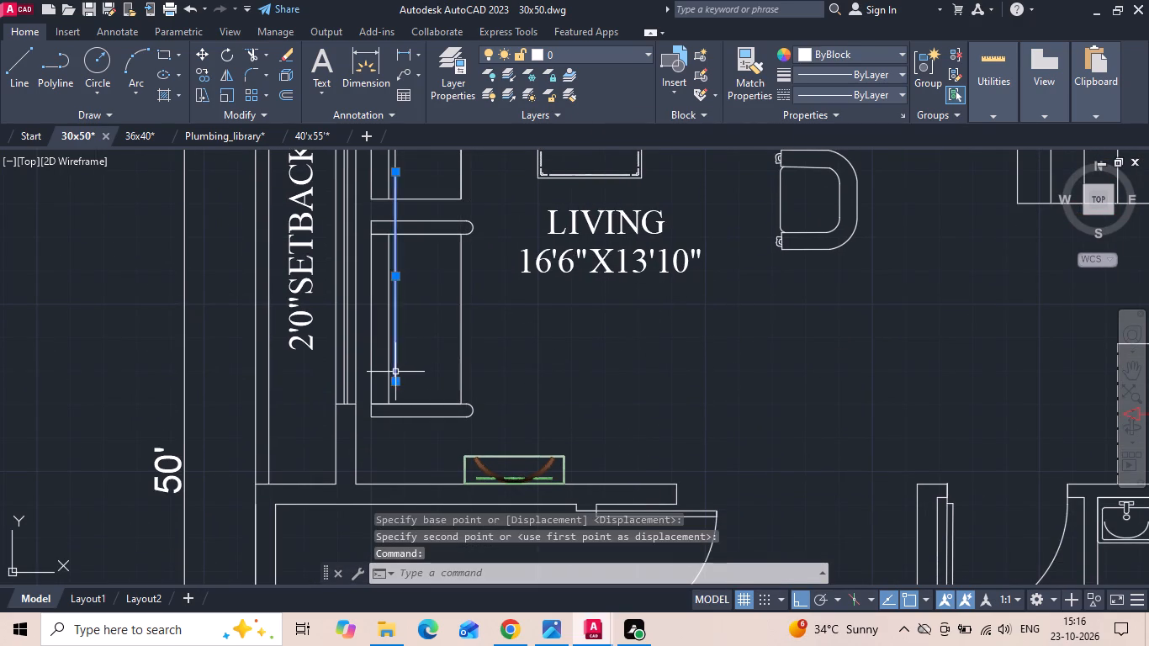
{"action": "scroll", "coordinate": [390, 391], "scroll_direction": "up", "scroll_amount": 1}
{"action": "left_click", "coordinate": [396, 380]}
{"action": "left_click", "coordinate": [395, 410]}
{"action": "scroll", "coordinate": [399, 446], "scroll_direction": "down", "scroll_amount": 1}
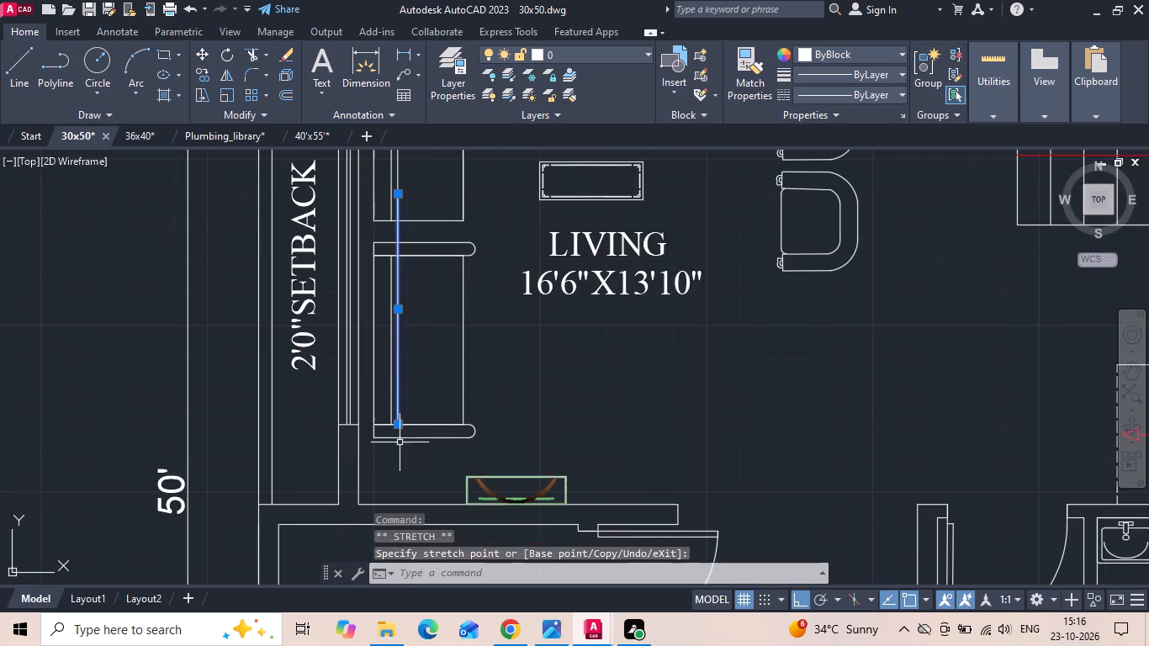
{"action": "key", "text": "Escape"}
Trim the inner backrest line inside the sofa's north armrest and erase its leftover piece north of the armrest.
{"action": "type", "text": "TR"}
{"action": "key", "text": "space"}
{"action": "scroll", "coordinate": [390, 236], "scroll_direction": "up", "scroll_amount": 3}
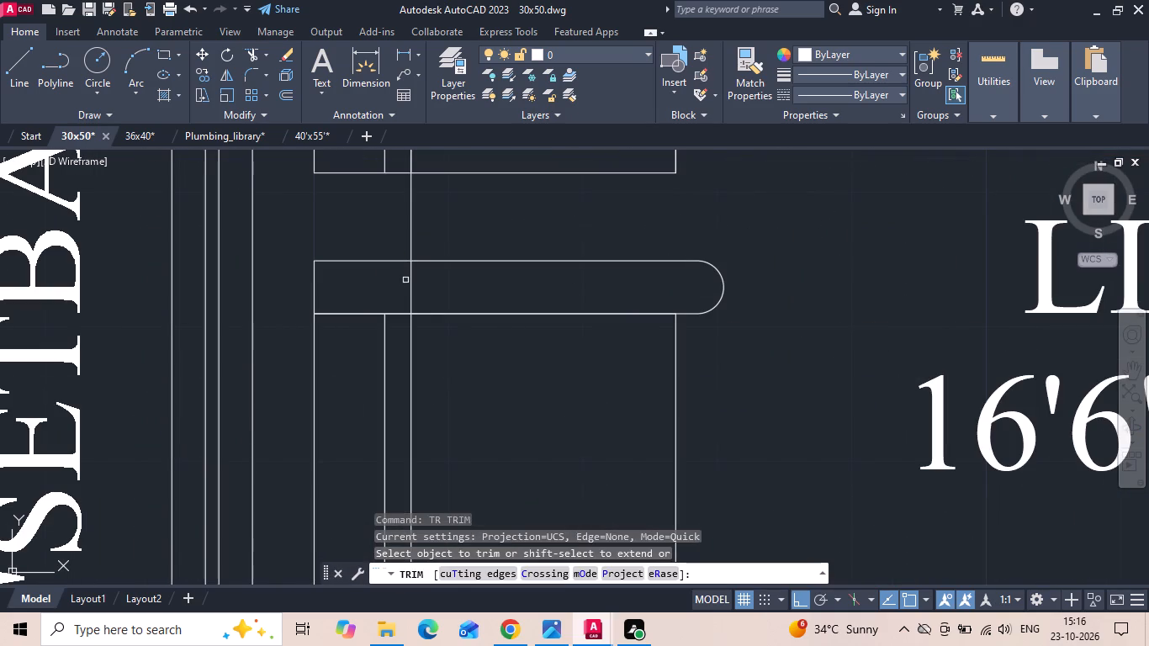
{"action": "left_click_drag", "start_coordinate": [406, 283], "coordinate": [414, 289]}
{"action": "left_click", "coordinate": [456, 294]}
{"action": "key", "text": "Escape"}
{"action": "left_click_drag", "start_coordinate": [440, 215], "coordinate": [386, 233]}
{"action": "left_click", "coordinate": [373, 235]}
{"action": "key", "text": "Delete"}
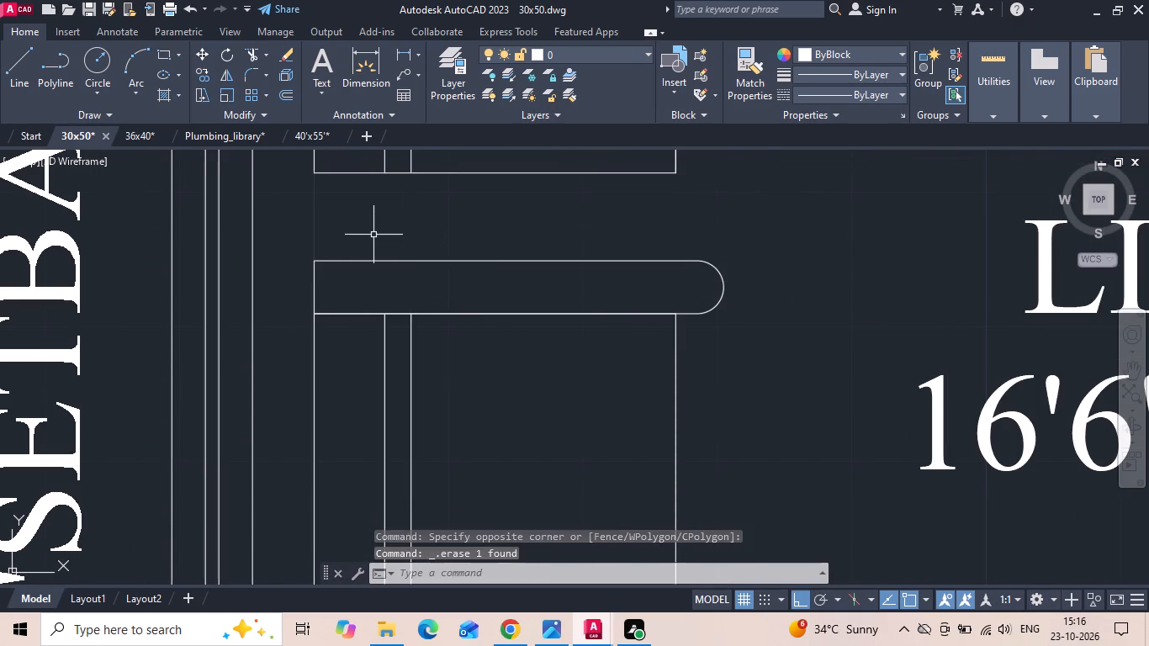
Move the two armchairs between the coffee table and the staircase a short distance straight south.
{"action": "scroll", "coordinate": [377, 267], "scroll_direction": "down", "scroll_amount": 4}
{"action": "scroll", "coordinate": [484, 391], "scroll_direction": "down", "scroll_amount": 1}
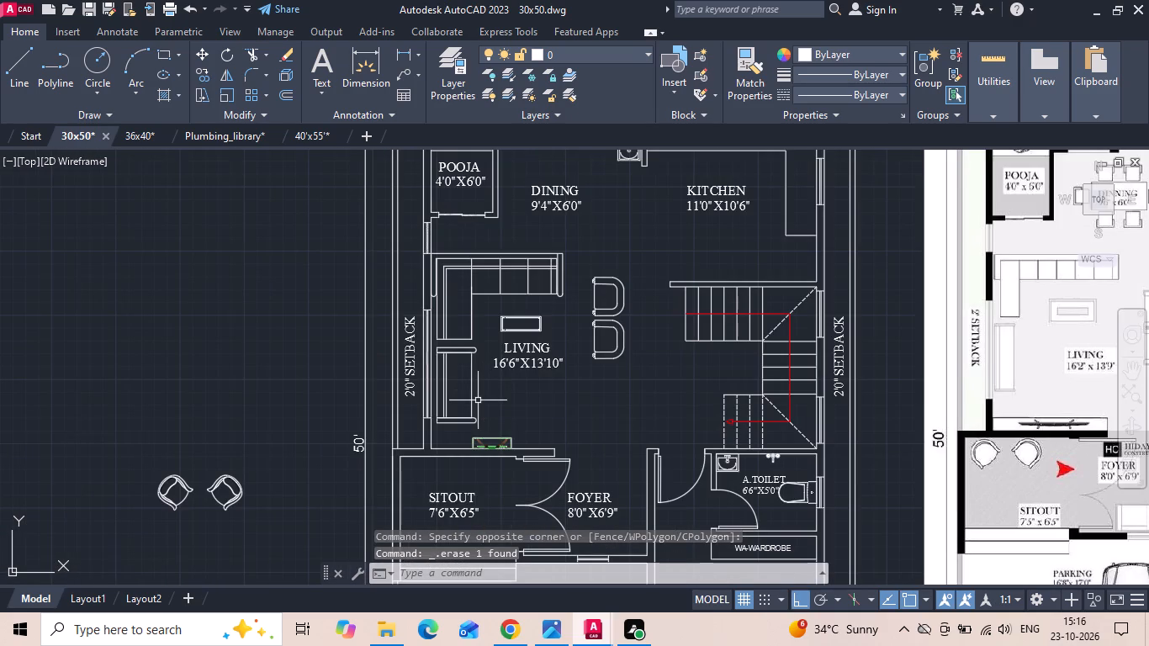
{"action": "scroll", "coordinate": [466, 461], "scroll_direction": "up", "scroll_amount": 2}
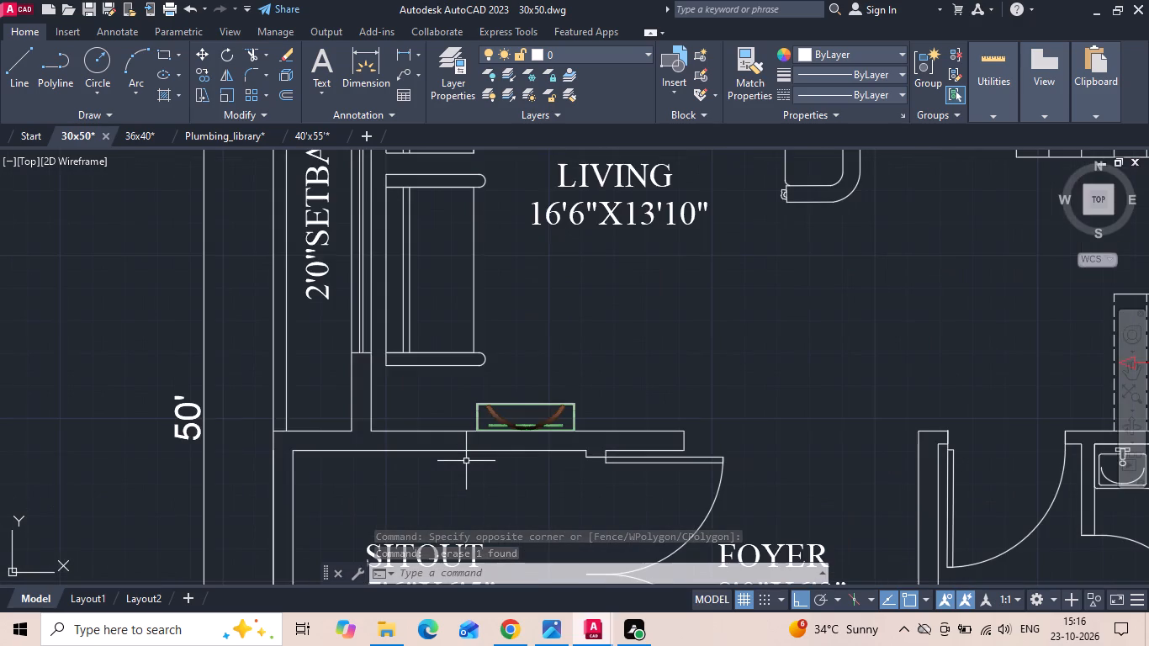
{"action": "scroll", "coordinate": [447, 321], "scroll_direction": "down", "scroll_amount": 2}
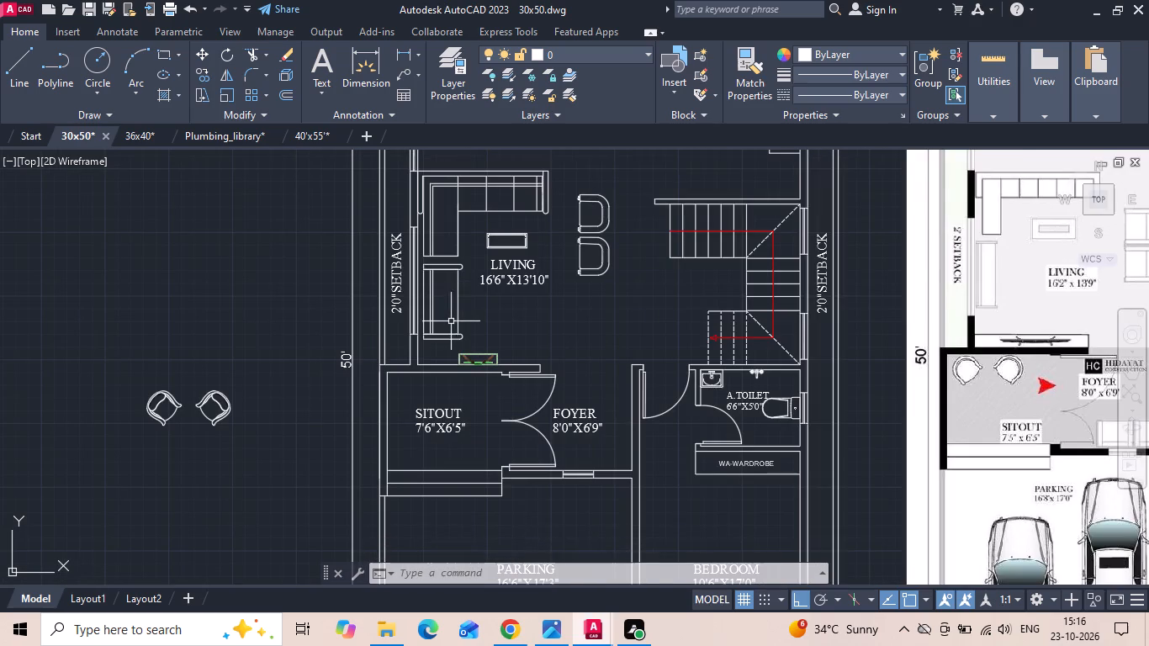
{"action": "scroll", "coordinate": [364, 289], "scroll_direction": "down", "scroll_amount": 1}
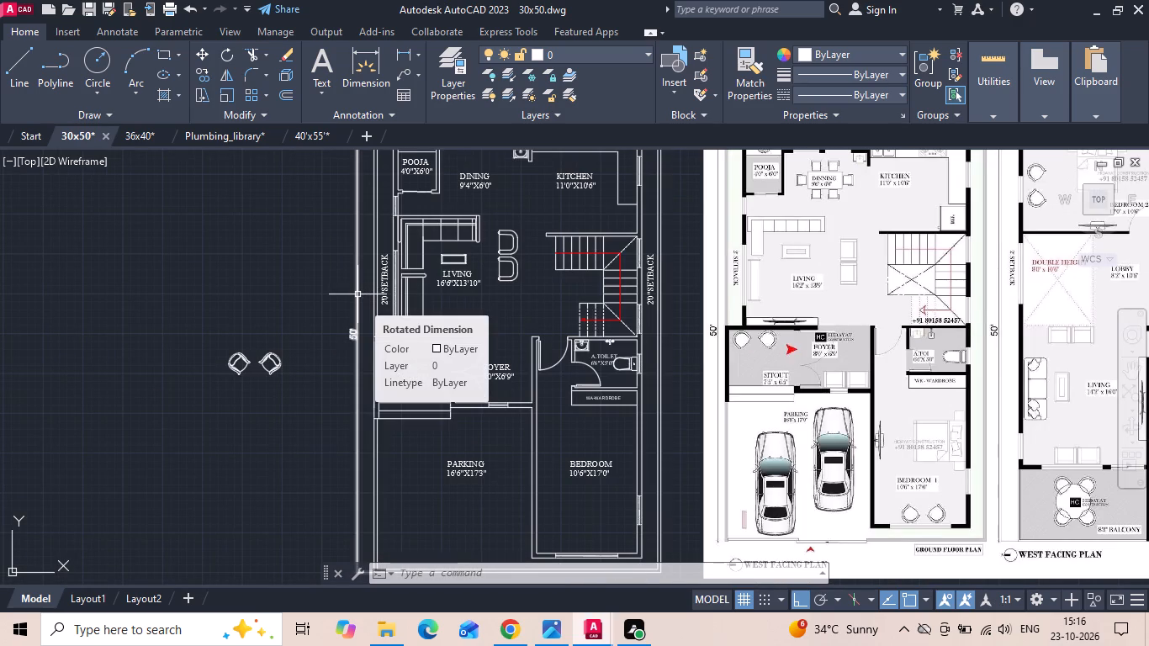
{"action": "scroll", "coordinate": [501, 267], "scroll_direction": "up", "scroll_amount": 2}
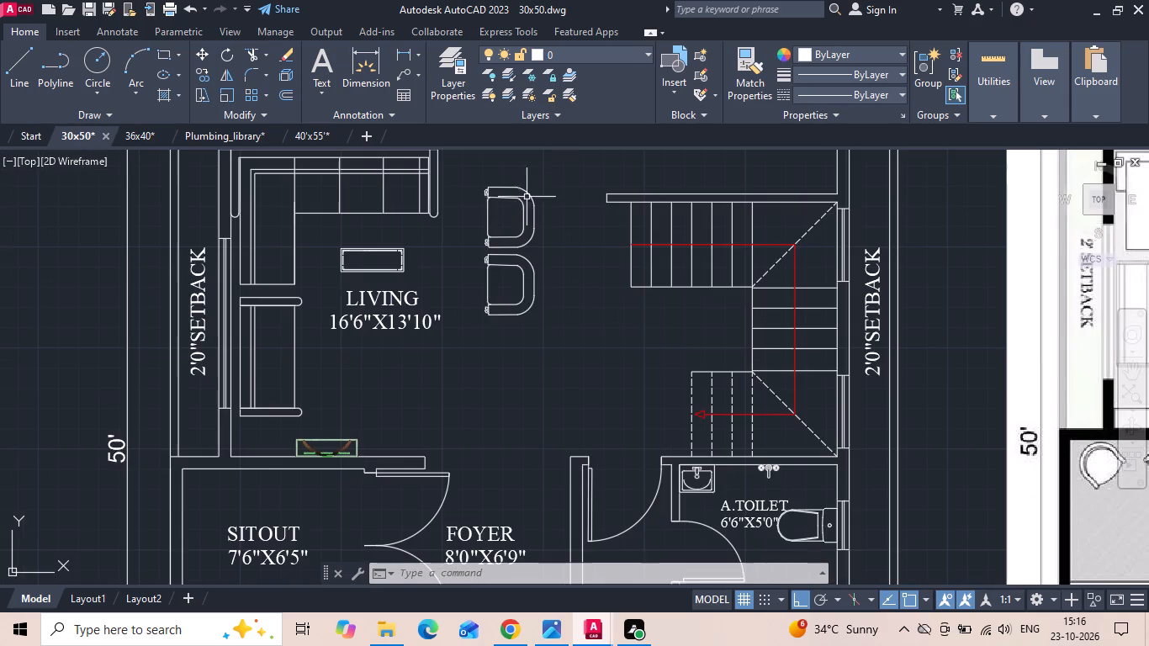
{"action": "left_click_drag", "start_coordinate": [547, 183], "coordinate": [524, 243]}
{"action": "left_click", "coordinate": [507, 331]}
{"action": "right_click", "coordinate": [507, 332]}
{"action": "left_click", "coordinate": [516, 330]}
{"action": "left_click_drag", "start_coordinate": [500, 366], "coordinate": [496, 379]}
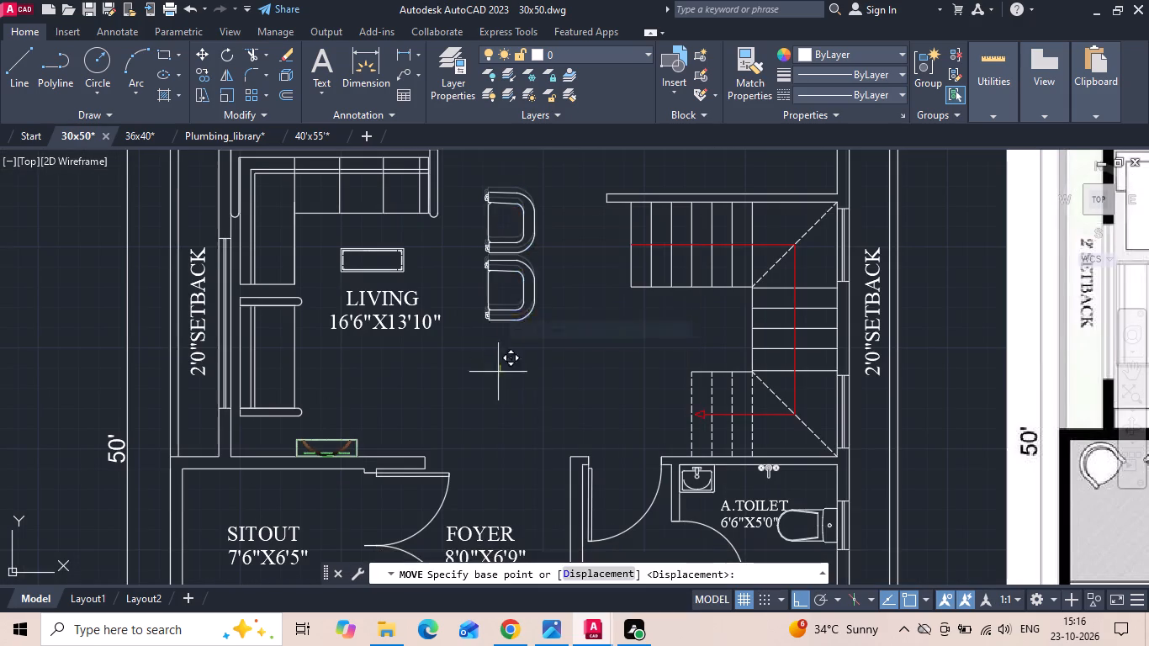
{"action": "left_click_drag", "start_coordinate": [496, 379], "coordinate": [497, 376]}
{"action": "left_click", "coordinate": [490, 409]}
Scale the two LIVING armchairs down slightly about the midpoint of the north armchair's east edge.
{"action": "left_click_drag", "start_coordinate": [521, 376], "coordinate": [493, 304]}
{"action": "left_click", "coordinate": [479, 239]}
{"action": "right_click_drag", "start_coordinate": [479, 238], "coordinate": [479, 246]}
{"action": "left_click", "coordinate": [523, 362]}
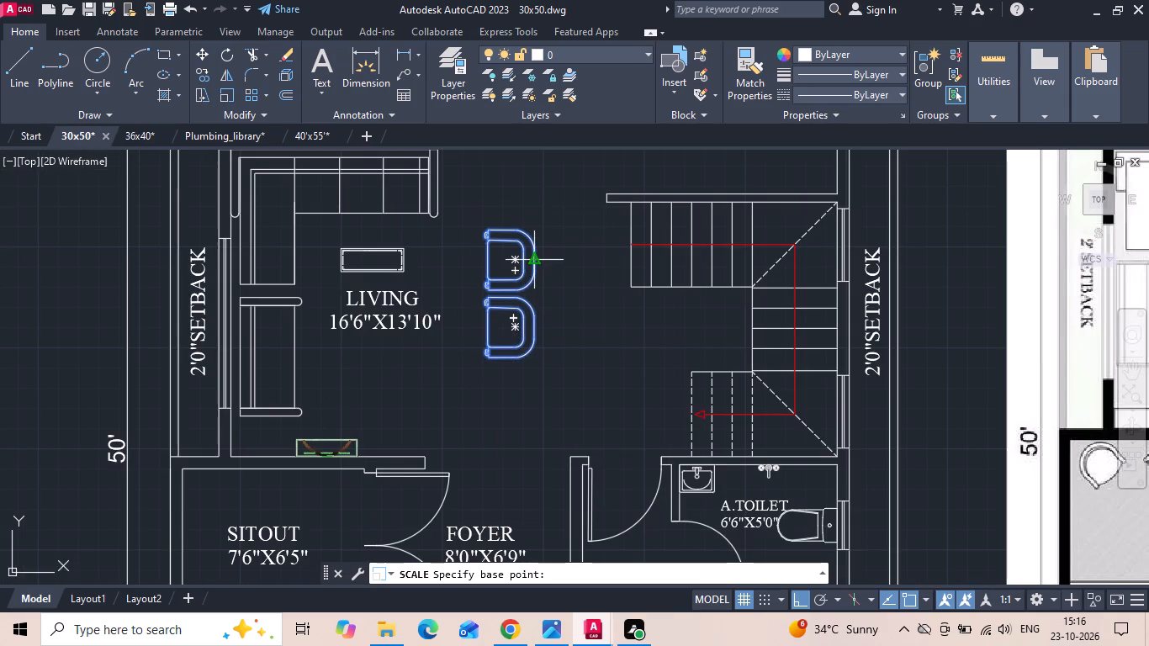
{"action": "left_click", "coordinate": [533, 264]}
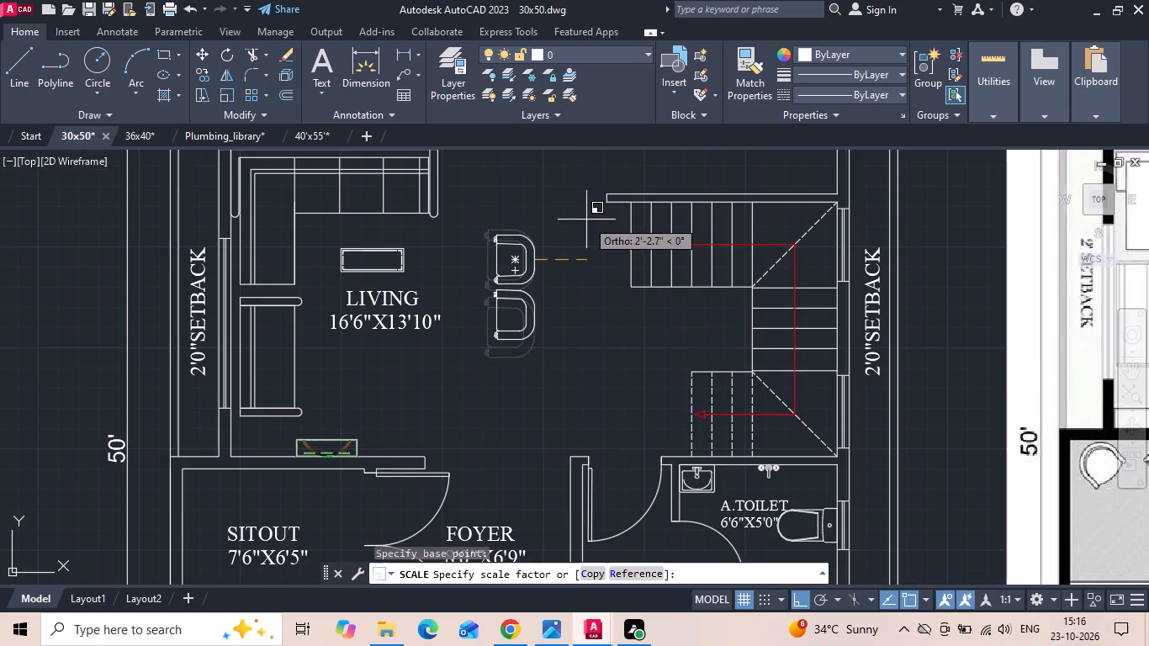
{"action": "left_click", "coordinate": [586, 220]}
{"action": "left_click_drag", "start_coordinate": [511, 225], "coordinate": [500, 267]}
{"action": "left_click", "coordinate": [503, 199]}
Move the pair of chairs lying west of the ground floor plan about 15'-11" straight east into the SITOUT.
{"action": "scroll", "coordinate": [469, 300], "scroll_direction": "down", "scroll_amount": 1}
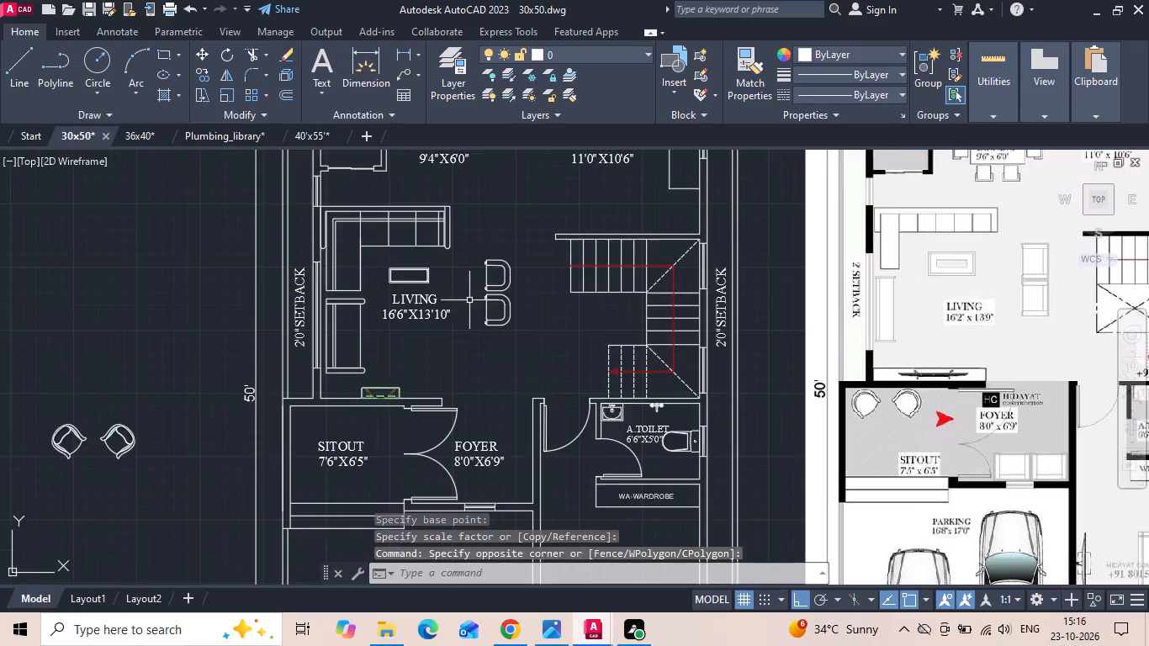
{"action": "scroll", "coordinate": [463, 309], "scroll_direction": "down", "scroll_amount": 2}
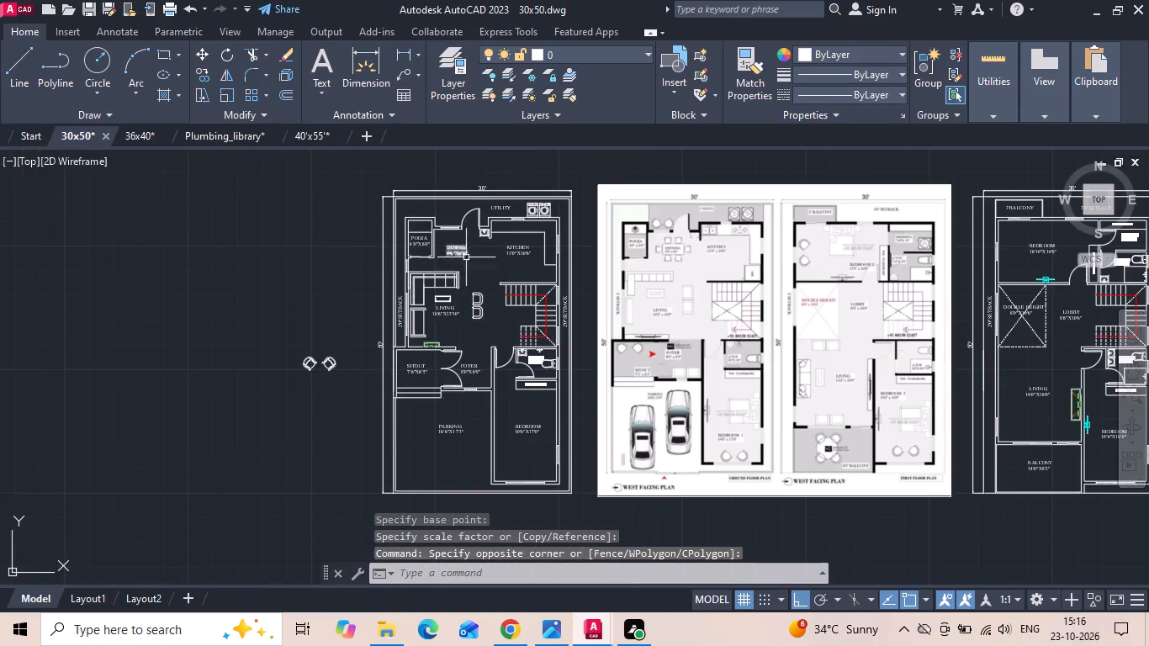
{"action": "scroll", "coordinate": [377, 351], "scroll_direction": "up", "scroll_amount": 2}
{"action": "left_click_drag", "start_coordinate": [350, 376], "coordinate": [311, 386]}
{"action": "left_click", "coordinate": [124, 392]}
{"action": "right_click", "coordinate": [126, 393]}
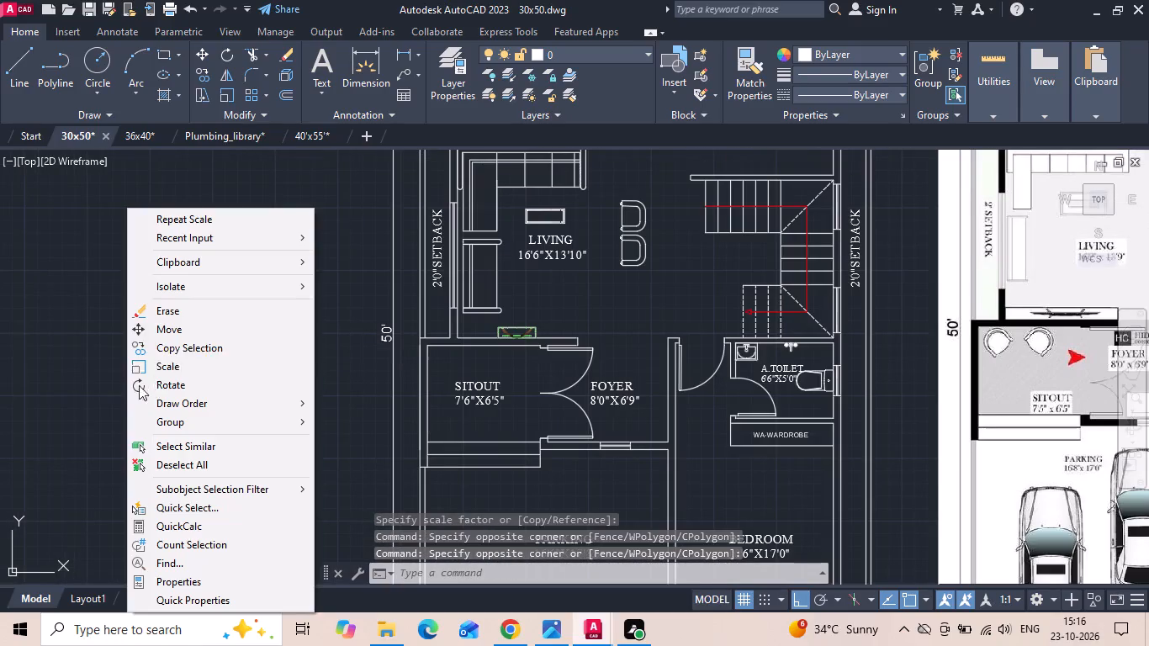
{"action": "left_click", "coordinate": [172, 335]}
{"action": "left_click_drag", "start_coordinate": [258, 365], "coordinate": [277, 365]}
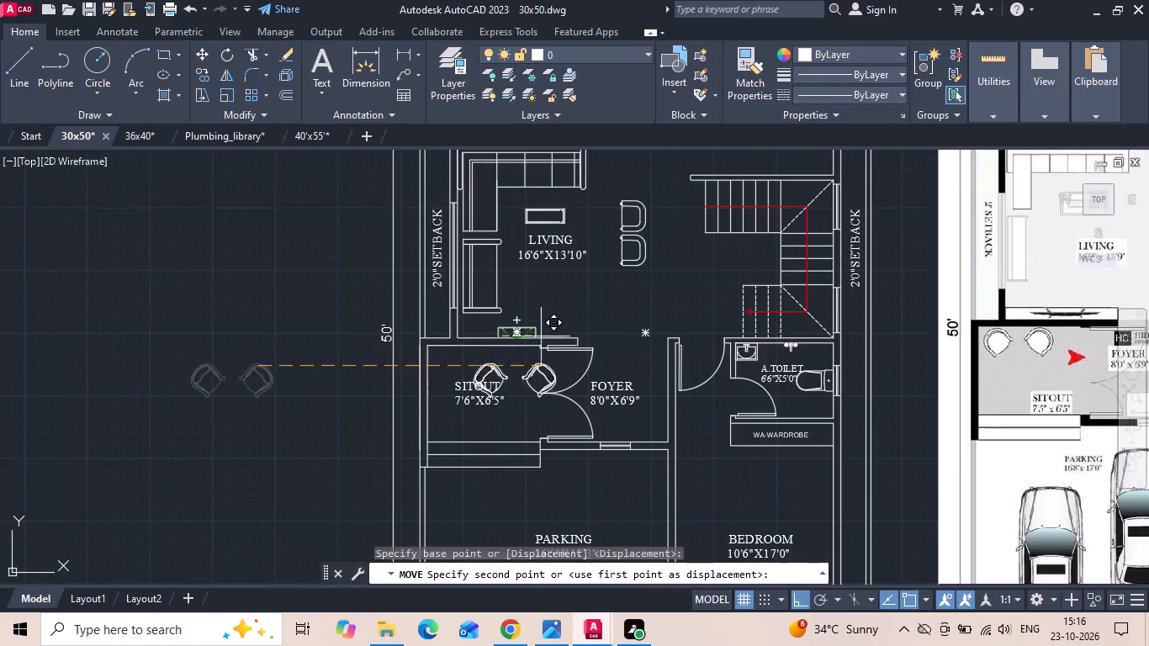
{"action": "scroll", "coordinate": [490, 348], "scroll_direction": "up", "scroll_amount": 2}
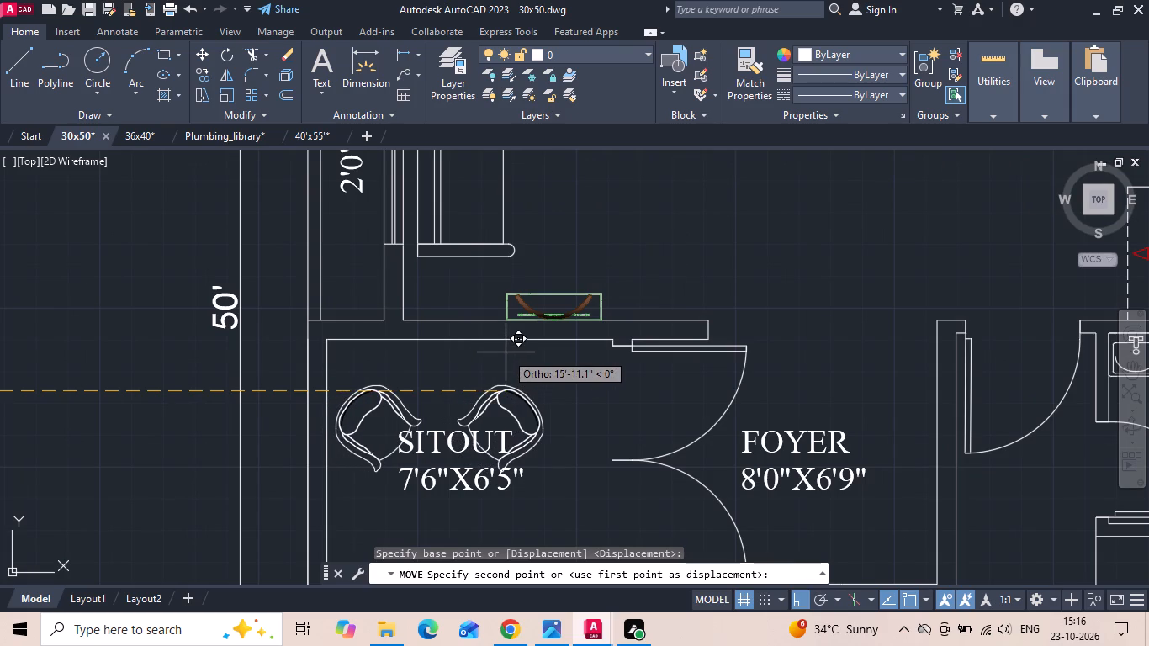
{"action": "left_click", "coordinate": [506, 352]}
Move both SITOUT chairs a short distance straight north, close to the SITOUT's north wall.
{"action": "middle_click_drag", "start_coordinate": [469, 446], "coordinate": [491, 372]}
{"action": "scroll", "coordinate": [495, 361], "scroll_direction": "up", "scroll_amount": 1}
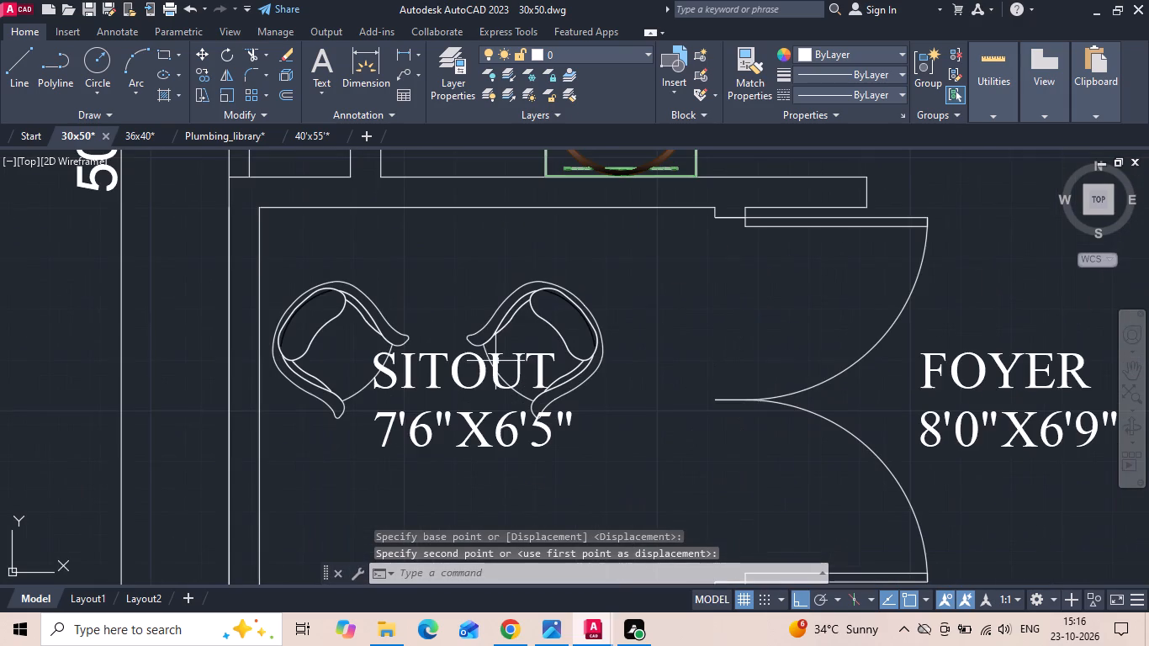
{"action": "left_click_drag", "start_coordinate": [568, 282], "coordinate": [555, 286]}
{"action": "left_click", "coordinate": [355, 328]}
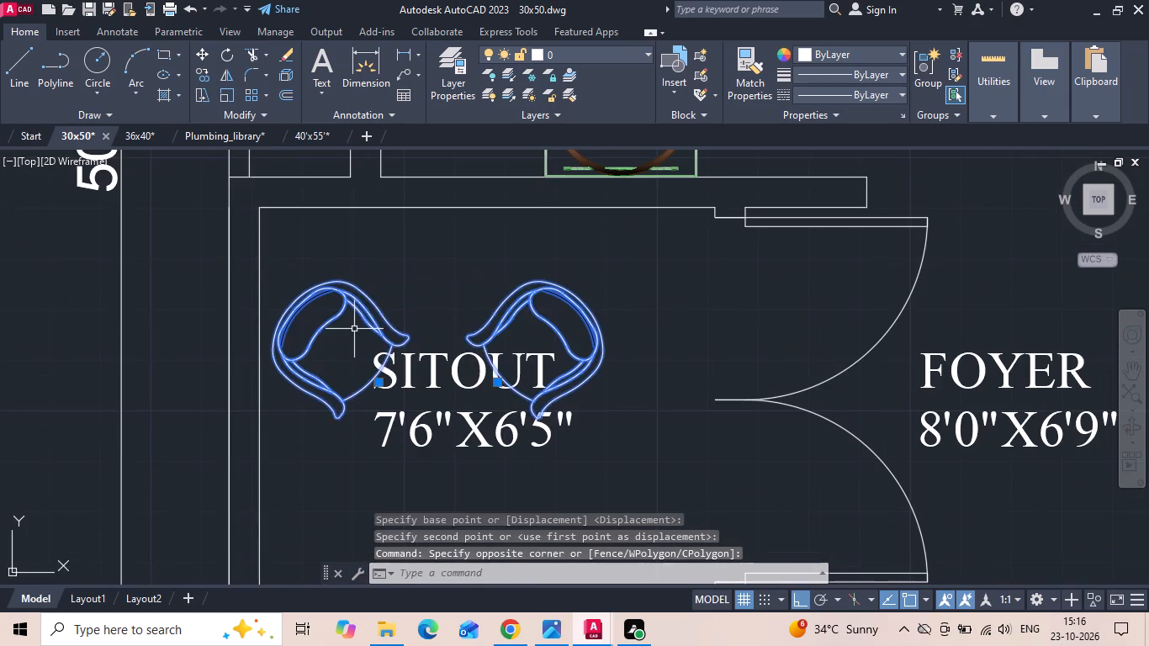
{"action": "right_click", "coordinate": [354, 329]}
{"action": "left_click", "coordinate": [393, 338]}
{"action": "left_click", "coordinate": [647, 304]}
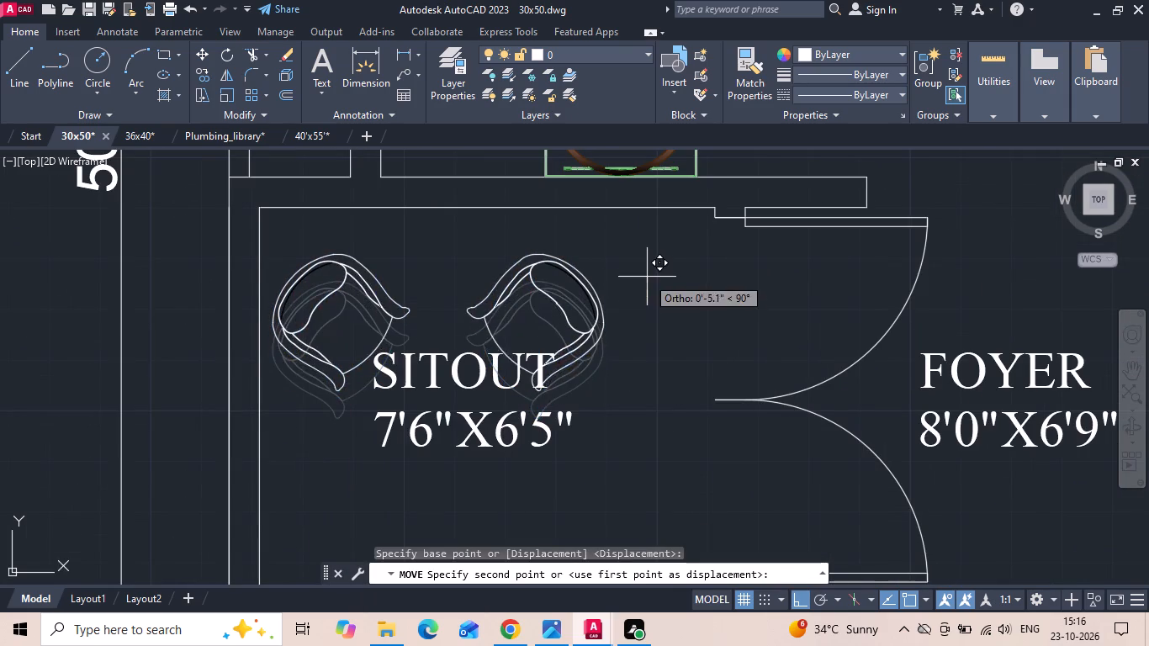
{"action": "left_click", "coordinate": [649, 246]}
Move the SITOUT name and size label straight south, clear of the two chairs.
{"action": "scroll", "coordinate": [406, 338], "scroll_direction": "down", "scroll_amount": 2}
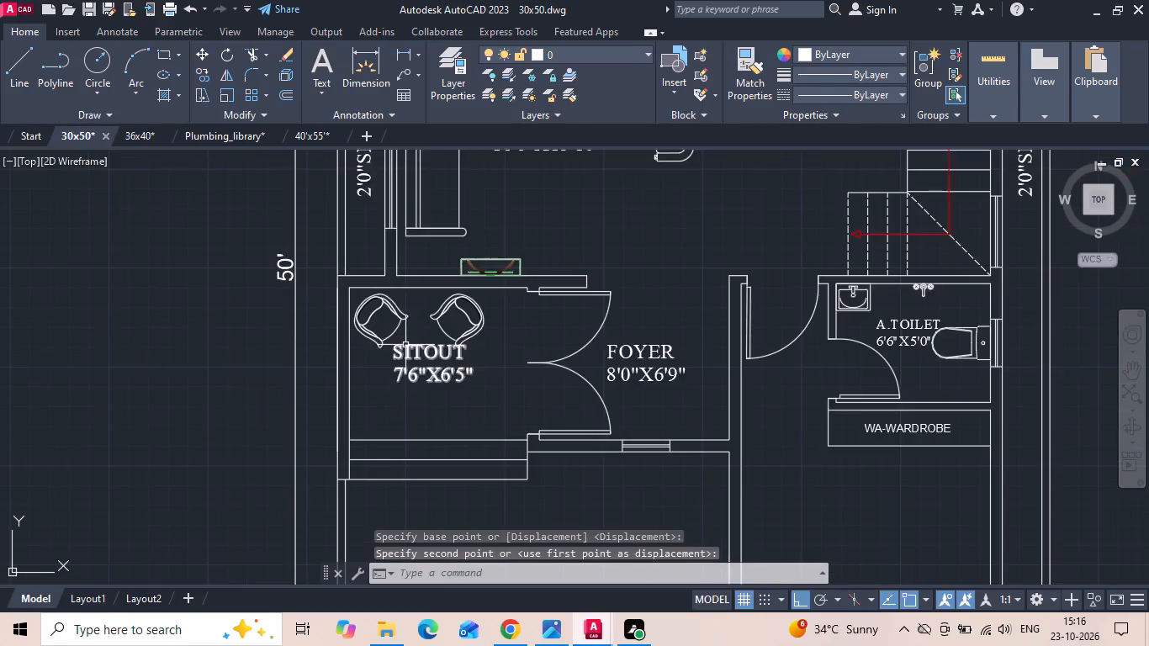
{"action": "scroll", "coordinate": [405, 345], "scroll_direction": "down", "scroll_amount": 1}
{"action": "scroll", "coordinate": [405, 388], "scroll_direction": "up", "scroll_amount": 2}
{"action": "left_click", "coordinate": [419, 355]}
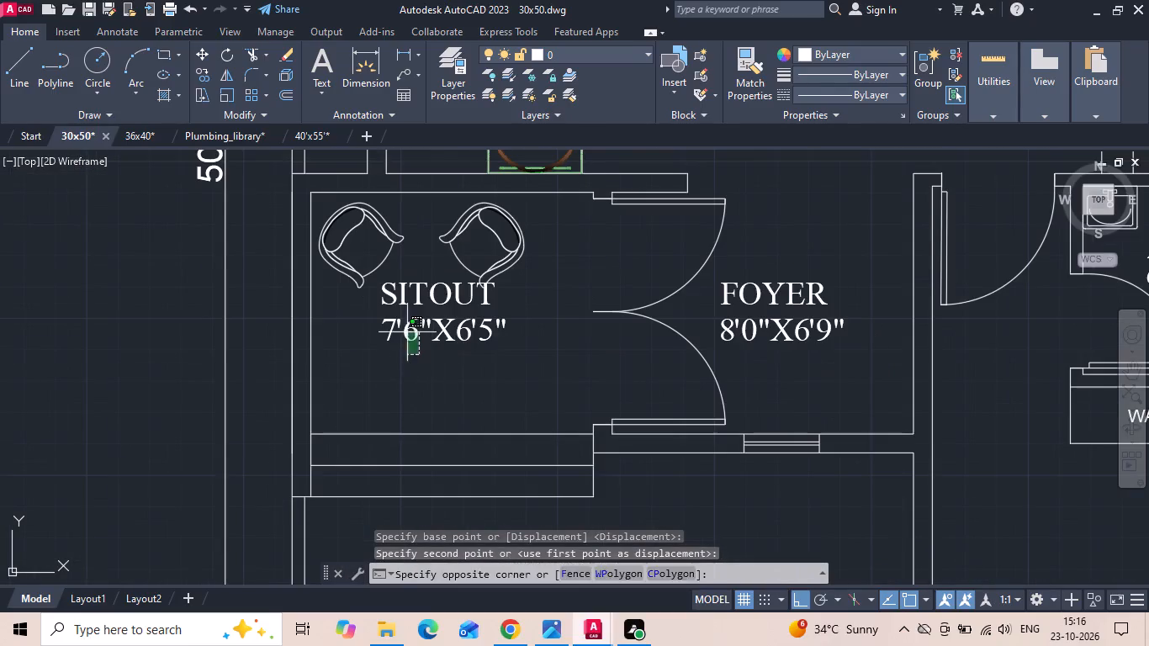
{"action": "left_click", "coordinate": [407, 332]}
{"action": "right_click", "coordinate": [407, 332]}
{"action": "left_click", "coordinate": [450, 309]}
{"action": "left_click_drag", "start_coordinate": [434, 361], "coordinate": [431, 379]}
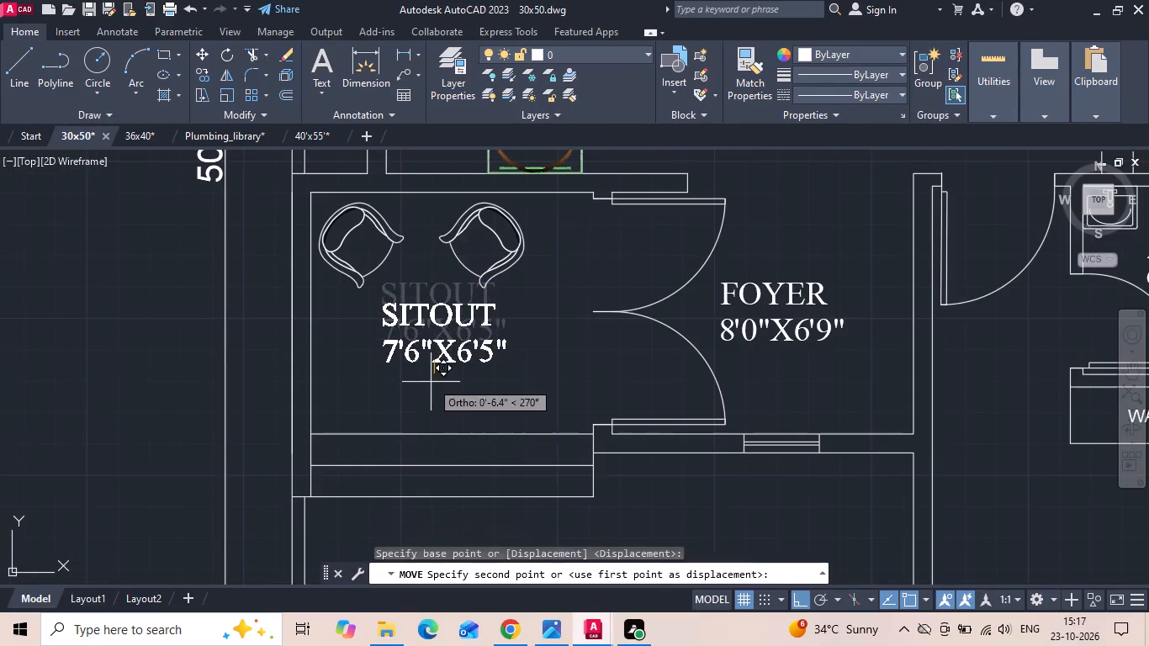
{"action": "left_click", "coordinate": [428, 389]}
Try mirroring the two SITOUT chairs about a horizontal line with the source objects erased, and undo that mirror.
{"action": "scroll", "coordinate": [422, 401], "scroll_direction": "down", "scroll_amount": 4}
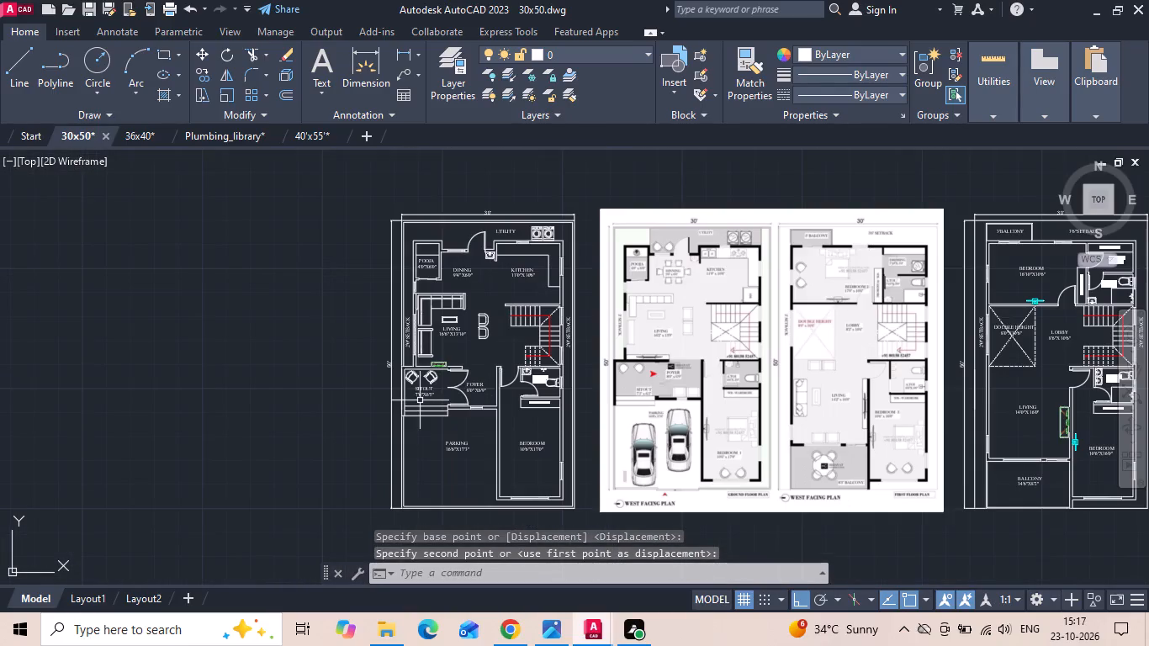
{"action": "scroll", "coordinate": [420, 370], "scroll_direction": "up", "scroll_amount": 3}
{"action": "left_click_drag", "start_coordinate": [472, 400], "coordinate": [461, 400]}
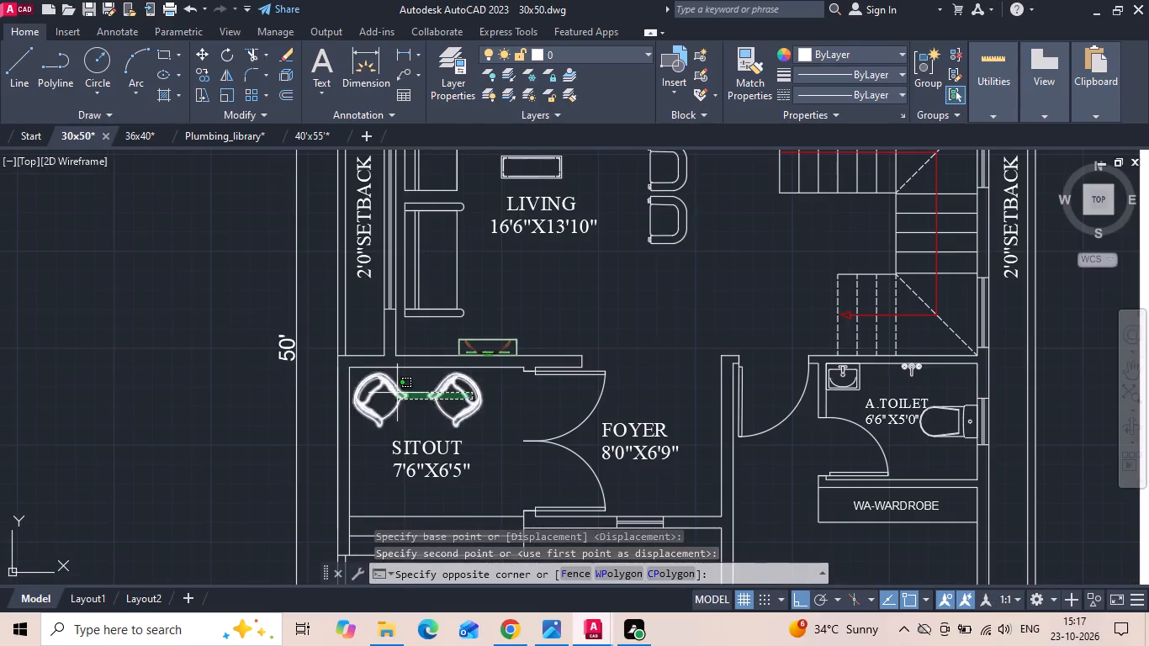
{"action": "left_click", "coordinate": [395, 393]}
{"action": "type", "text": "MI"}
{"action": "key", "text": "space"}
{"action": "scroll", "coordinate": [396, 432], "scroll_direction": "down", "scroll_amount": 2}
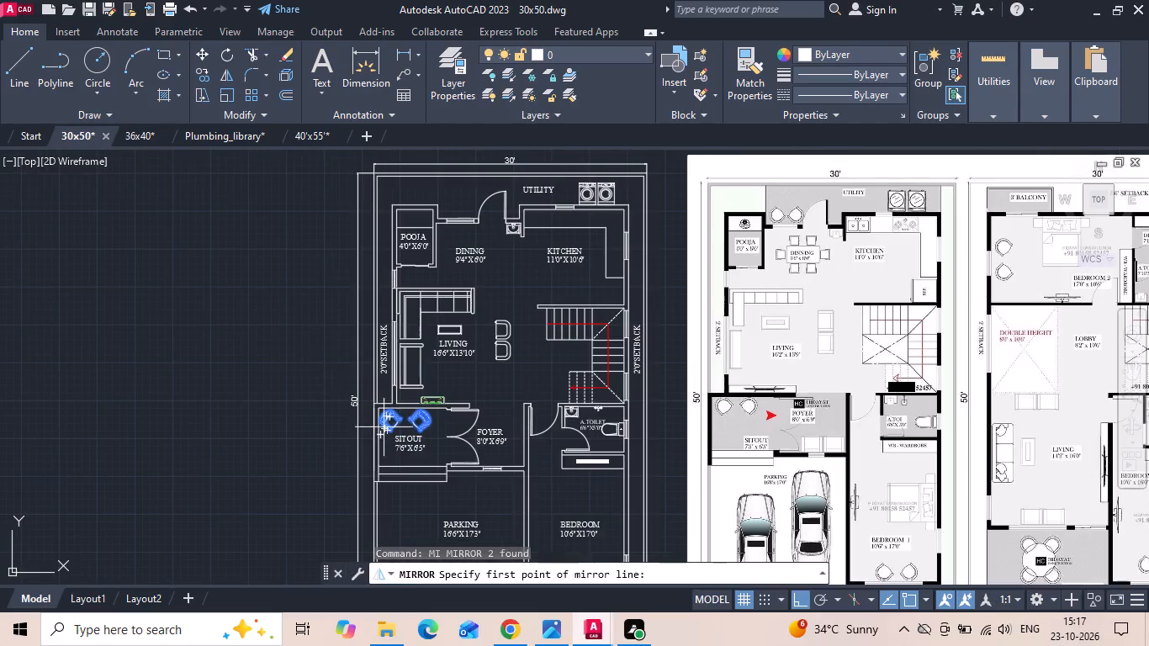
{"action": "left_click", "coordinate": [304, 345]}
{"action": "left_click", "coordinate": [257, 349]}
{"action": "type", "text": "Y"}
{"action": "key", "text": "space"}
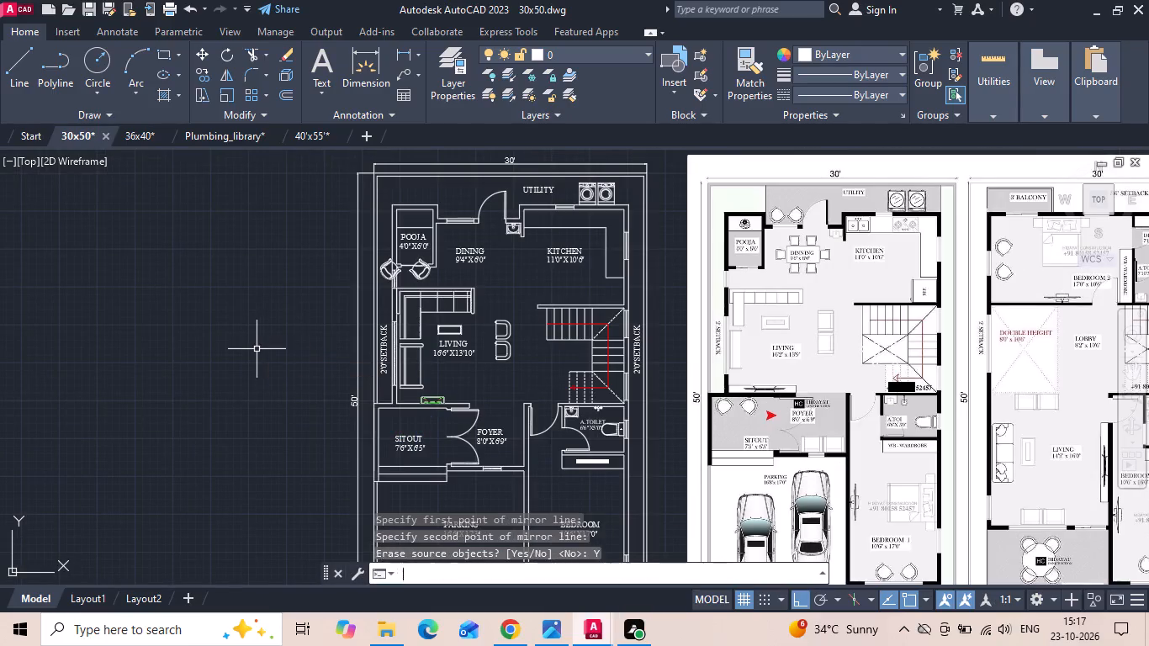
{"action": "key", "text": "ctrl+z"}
Mirror the two SITOUT chairs northward about a horizontal line west of the plan, keeping the source chairs.
{"action": "left_click", "coordinate": [484, 388]}
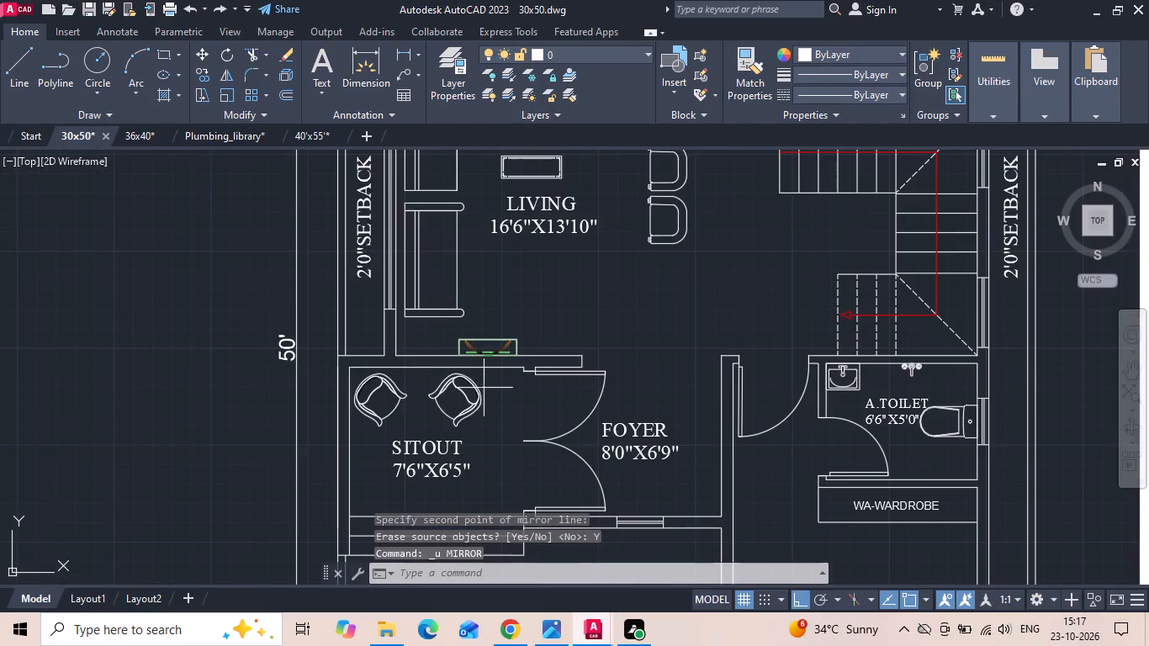
{"action": "left_click", "coordinate": [378, 401]}
{"action": "type", "text": "MI"}
{"action": "key", "text": "space"}
{"action": "scroll", "coordinate": [450, 432], "scroll_direction": "down", "scroll_amount": 1}
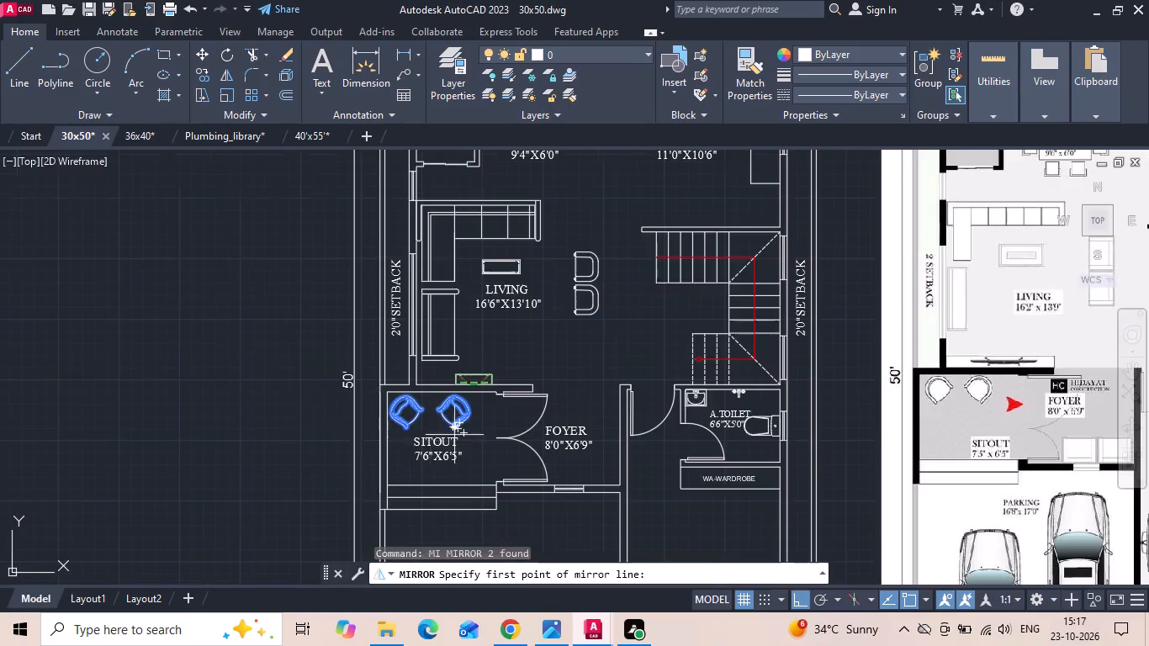
{"action": "left_click", "coordinate": [278, 348]}
{"action": "left_click", "coordinate": [247, 347]}
{"action": "type", "text": "N"}
{"action": "key", "text": "space"}
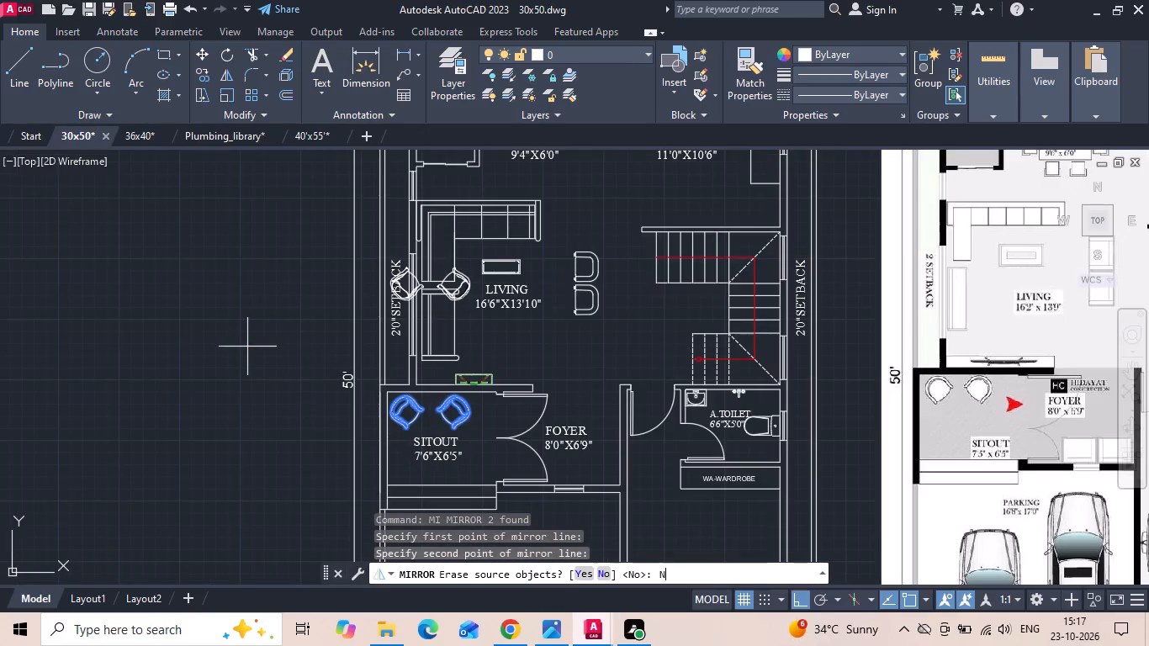
Move the two mirrored chairs from the LIVING area straight north to the open strip above the POOJA room.
{"action": "scroll", "coordinate": [405, 282], "scroll_direction": "up", "scroll_amount": 2}
{"action": "left_click", "coordinate": [495, 299]}
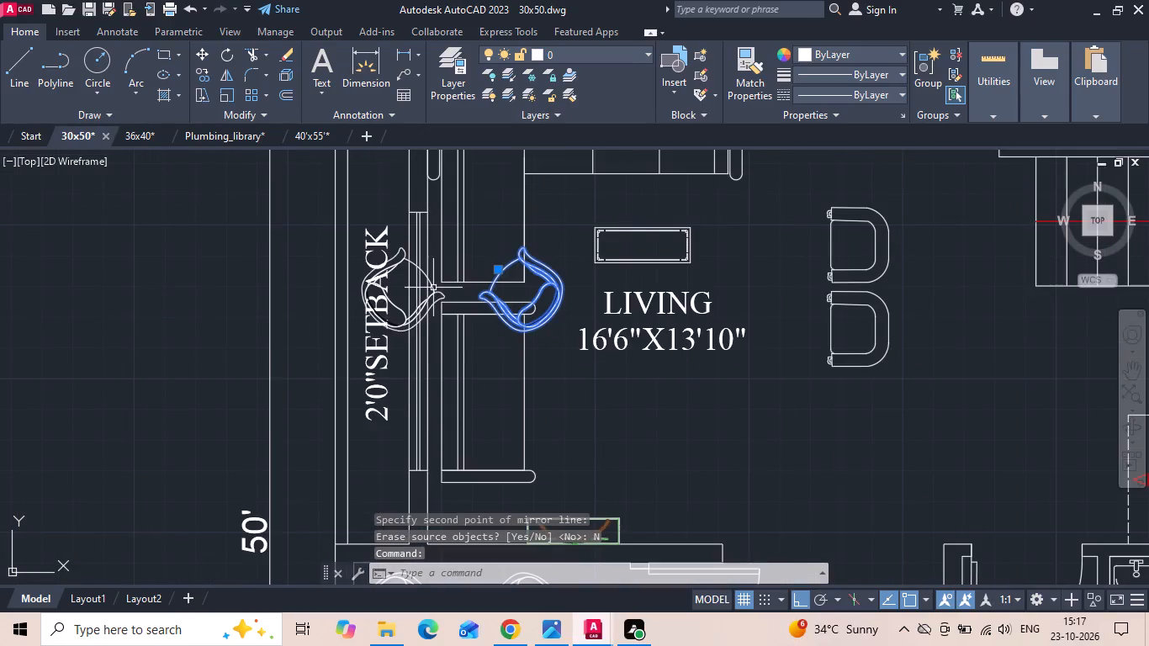
{"action": "left_click", "coordinate": [433, 288]}
{"action": "right_click", "coordinate": [433, 288]}
{"action": "left_click", "coordinate": [479, 332]}
{"action": "scroll", "coordinate": [499, 405], "scroll_direction": "down", "scroll_amount": 3}
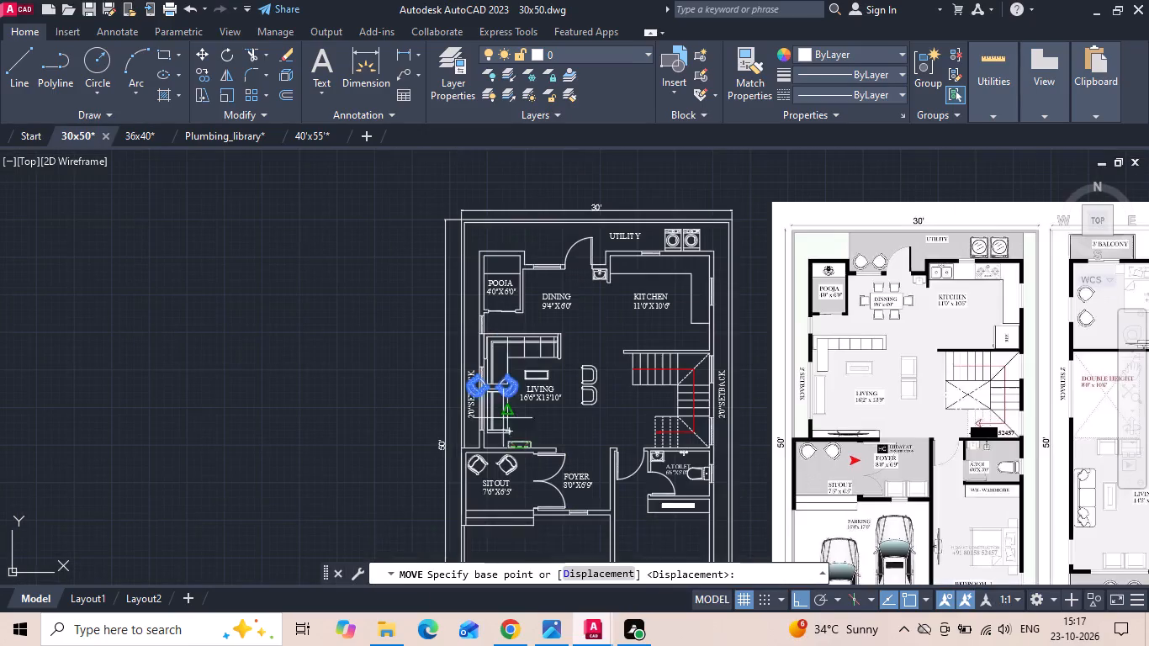
{"action": "left_click_drag", "start_coordinate": [502, 389], "coordinate": [503, 357]}
{"action": "scroll", "coordinate": [507, 241], "scroll_direction": "up", "scroll_amount": 4}
{"action": "left_click", "coordinate": [507, 236]}
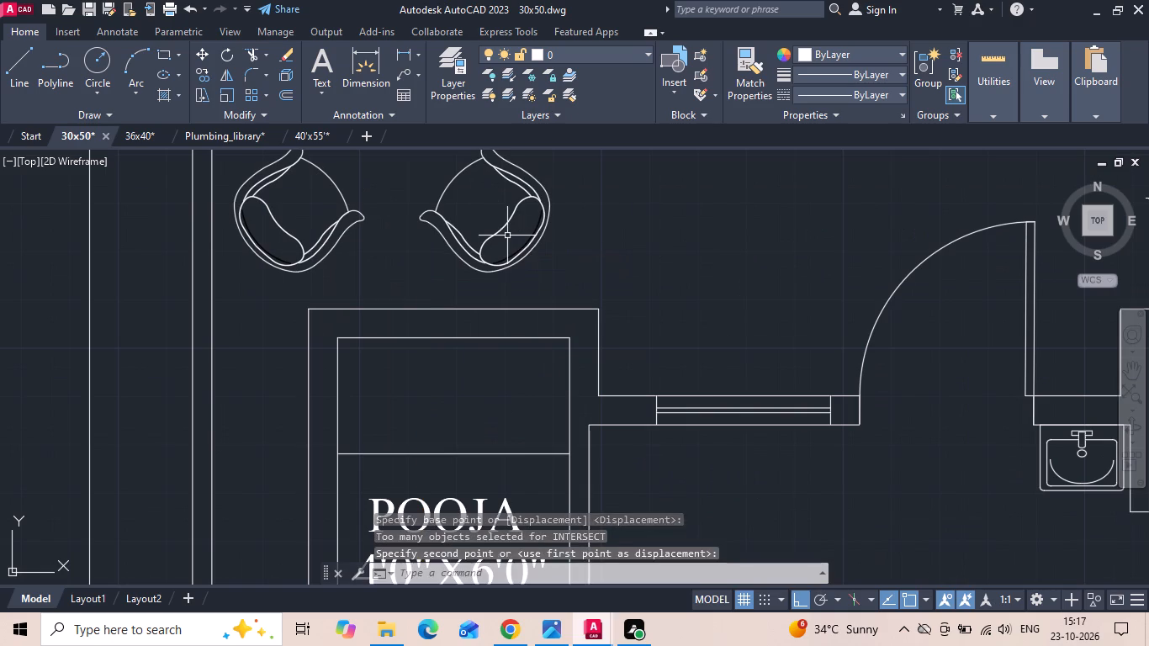
{"action": "key", "text": "Escape"}
Move the two chairs above POOJA about 6' straight east, to lie north of the DINING window.
{"action": "left_click_drag", "start_coordinate": [628, 204], "coordinate": [595, 214]}
{"action": "left_click", "coordinate": [375, 229]}
{"action": "left_click_drag", "start_coordinate": [354, 225], "coordinate": [346, 225]}
{"action": "right_click", "coordinate": [318, 225]}
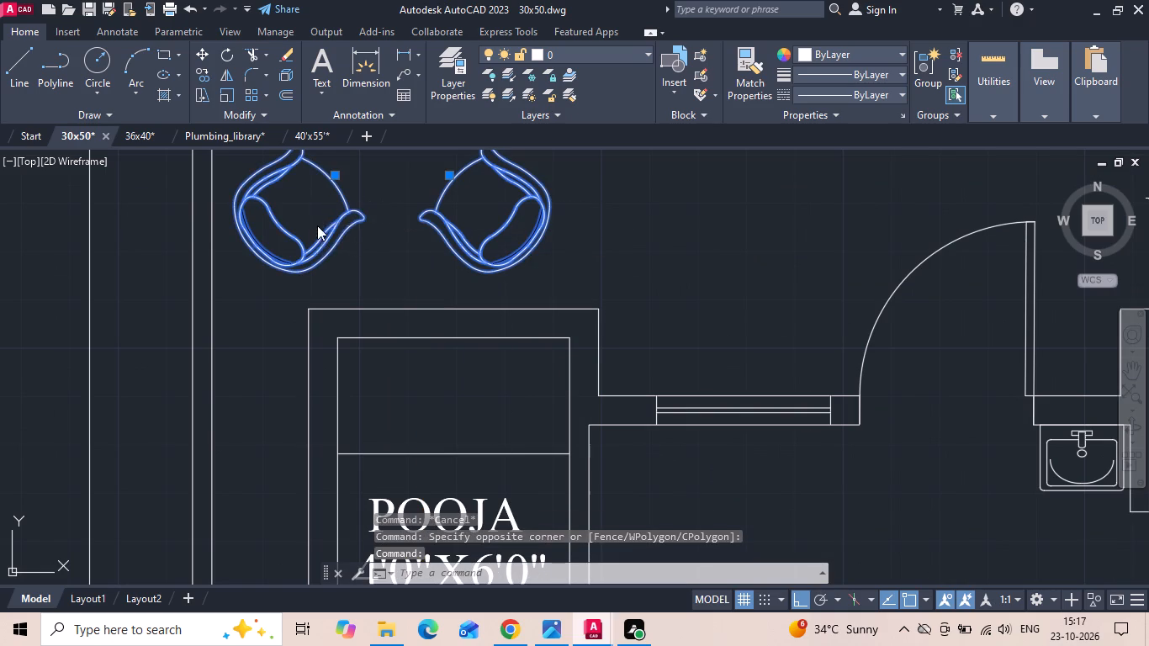
{"action": "left_click", "coordinate": [356, 323]}
{"action": "left_click_drag", "start_coordinate": [406, 243], "coordinate": [442, 249]}
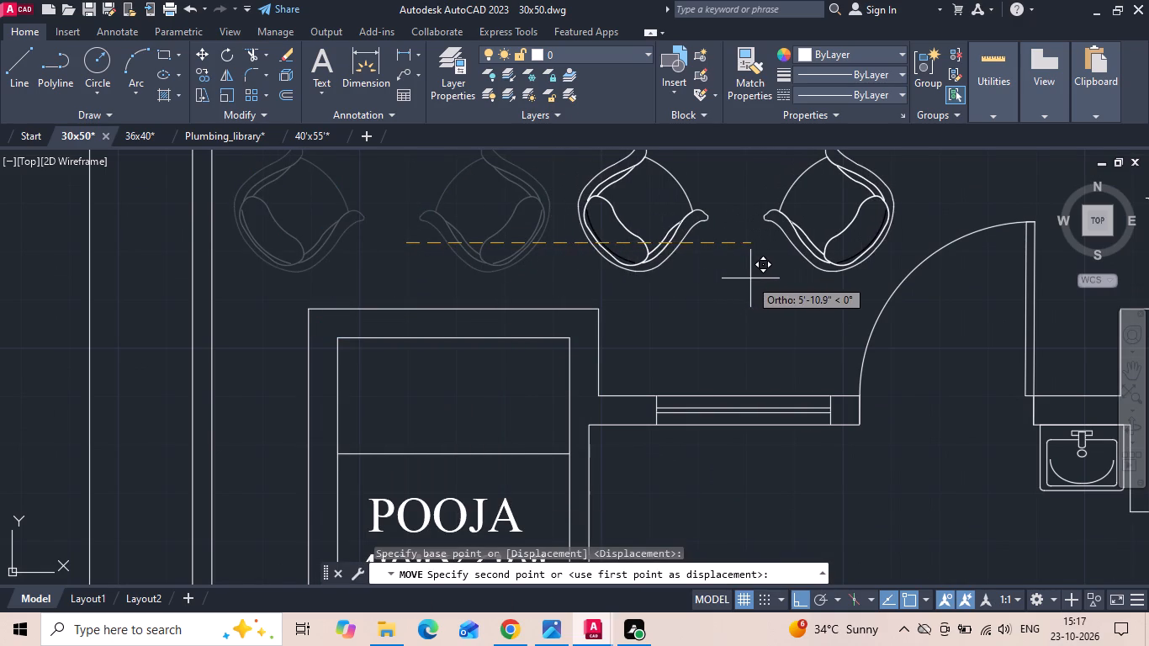
{"action": "left_click", "coordinate": [756, 279]}
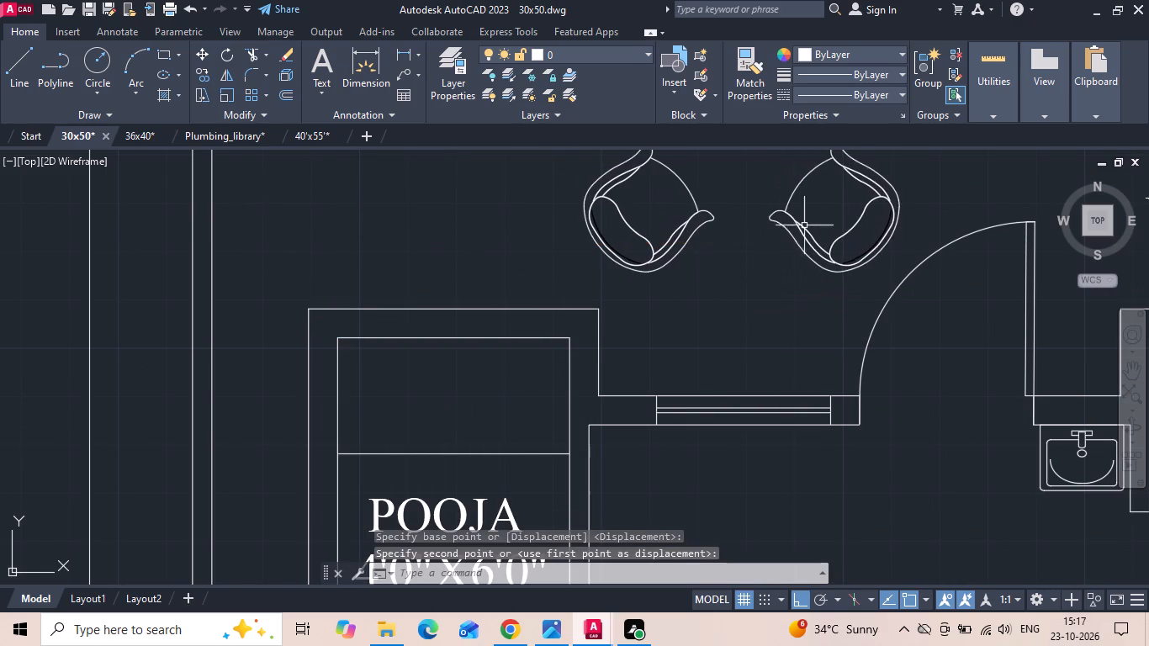
Move the two utility-side chairs straight south to the outer wall at the DINING window.
{"action": "left_click_drag", "start_coordinate": [819, 207], "coordinate": [797, 210]}
{"action": "left_click", "coordinate": [653, 217]}
{"action": "right_click", "coordinate": [653, 217]}
{"action": "left_click", "coordinate": [692, 327]}
{"action": "left_click_drag", "start_coordinate": [695, 265], "coordinate": [699, 267]}
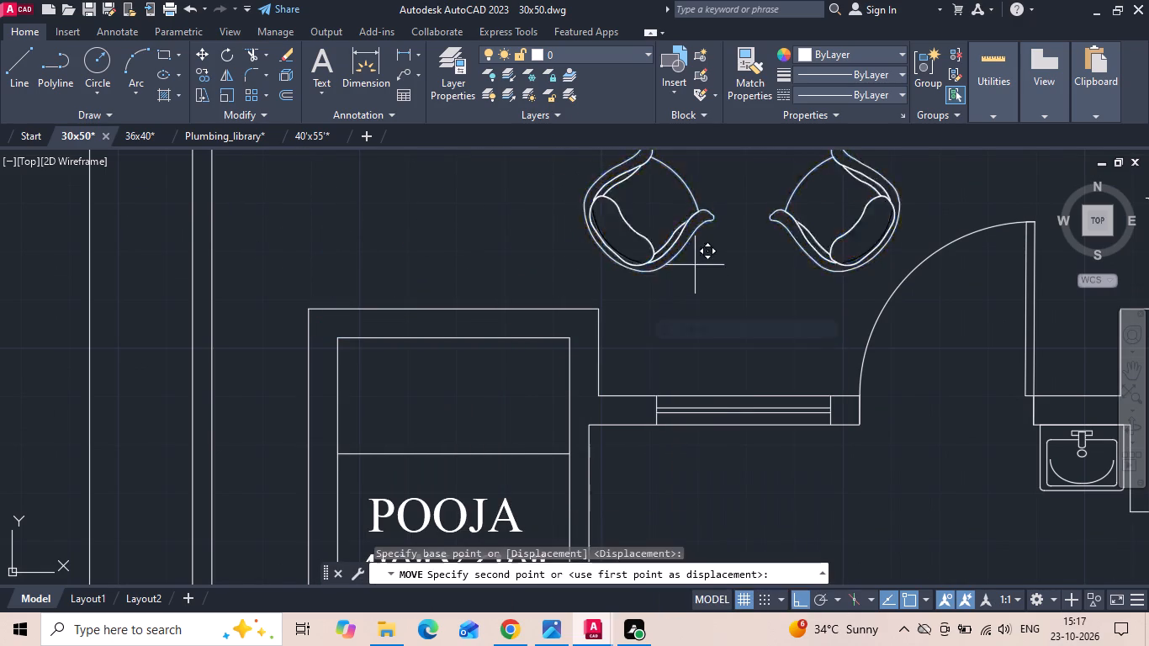
{"action": "left_click_drag", "start_coordinate": [699, 267], "coordinate": [702, 290]}
{"action": "left_click", "coordinate": [702, 388]}
Move the east chair at the DINING window about 7" west, clear of the utility door swing.
{"action": "scroll", "coordinate": [493, 328], "scroll_direction": "down", "scroll_amount": 2}
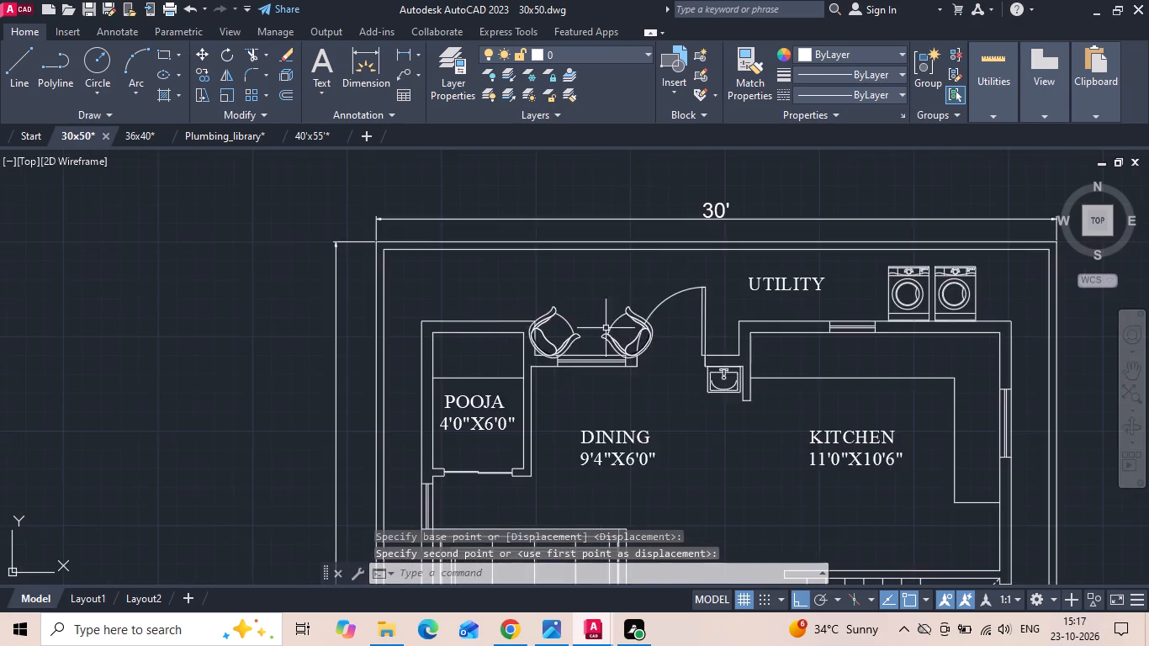
{"action": "scroll", "coordinate": [614, 328], "scroll_direction": "down", "scroll_amount": 2}
{"action": "scroll", "coordinate": [642, 339], "scroll_direction": "up", "scroll_amount": 4}
{"action": "scroll", "coordinate": [478, 320], "scroll_direction": "up", "scroll_amount": 1}
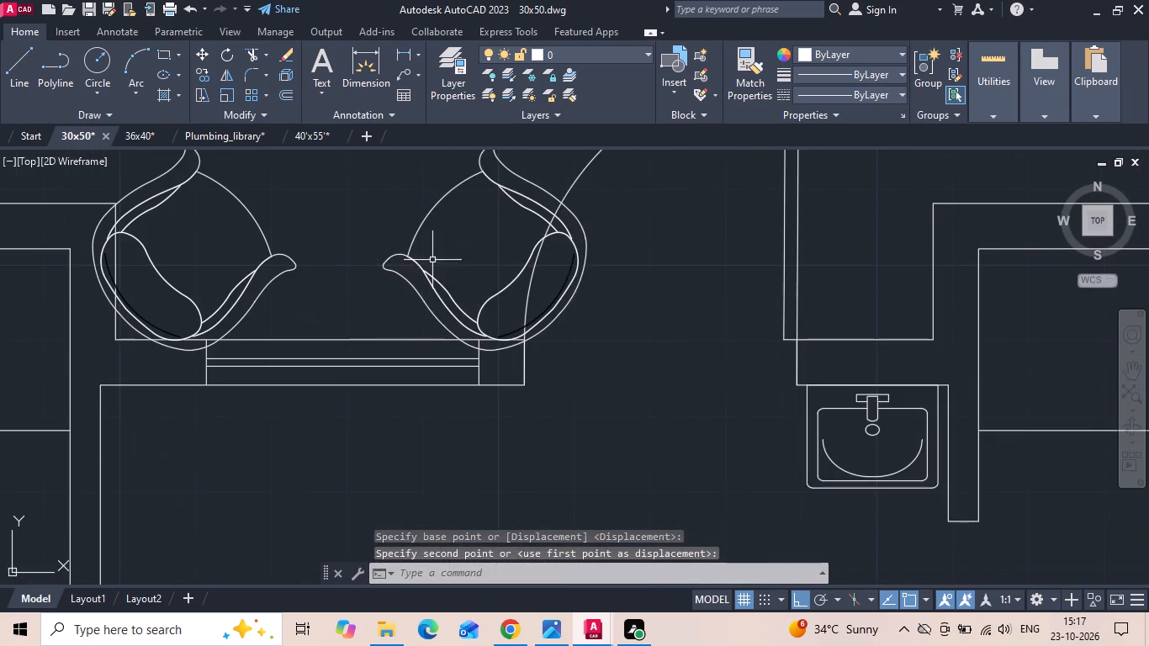
{"action": "left_click_drag", "start_coordinate": [459, 242], "coordinate": [447, 242]}
{"action": "left_click", "coordinate": [382, 249]}
{"action": "right_click", "coordinate": [381, 249]}
{"action": "left_click", "coordinate": [421, 307]}
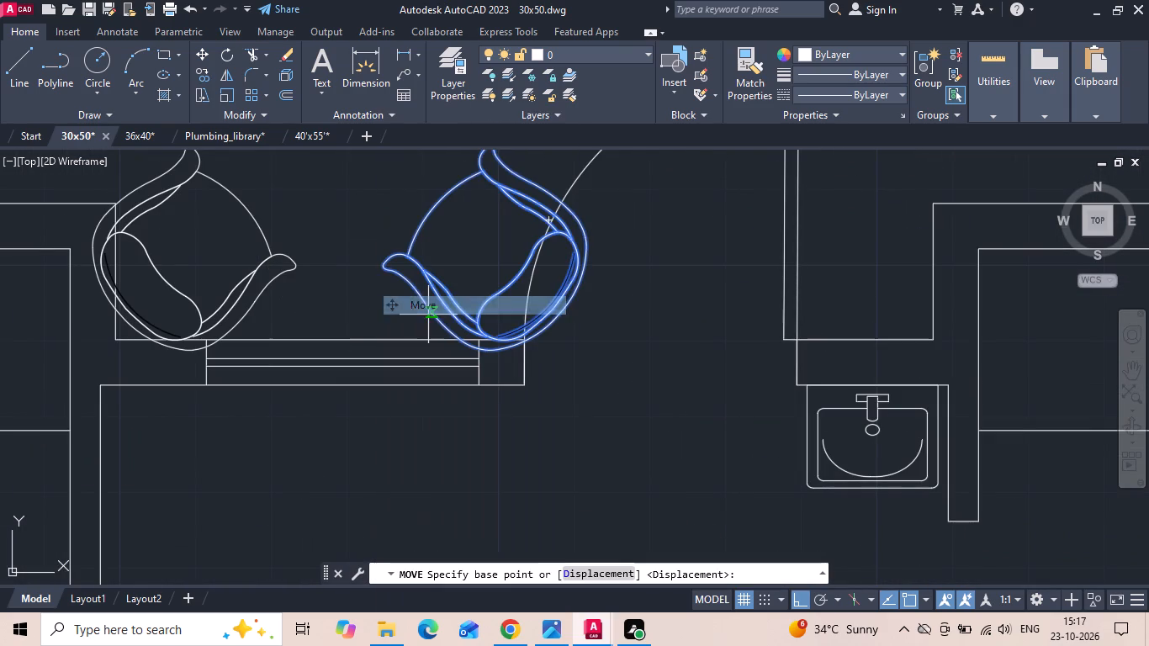
{"action": "left_click", "coordinate": [657, 379]}
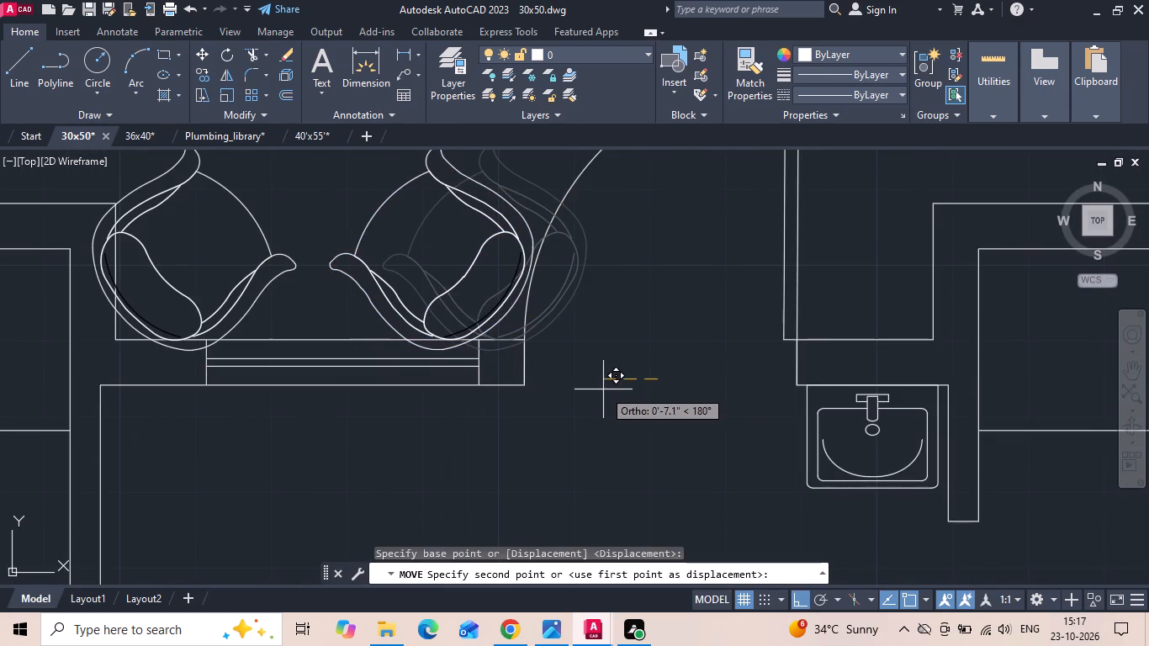
{"action": "left_click", "coordinate": [603, 389]}
Move the west chair at the DINING window about 4" east, away from the POOJA wall.
{"action": "left_click", "coordinate": [172, 289]}
{"action": "right_click", "coordinate": [170, 288]}
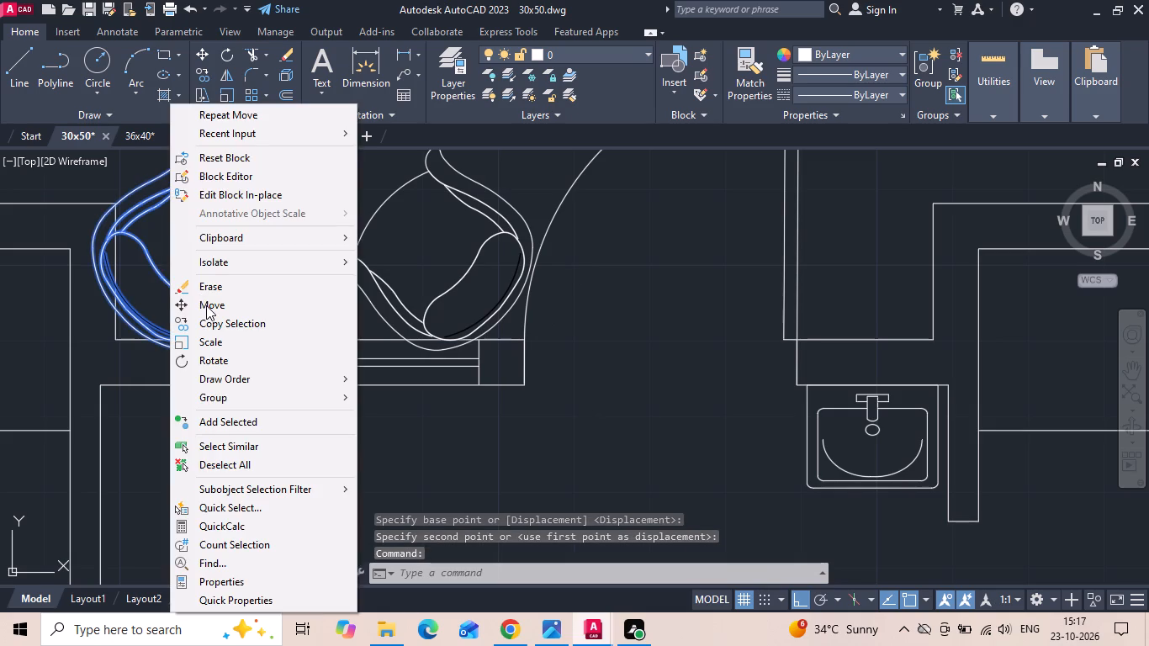
{"action": "left_click", "coordinate": [206, 305]}
{"action": "left_click", "coordinate": [253, 476]}
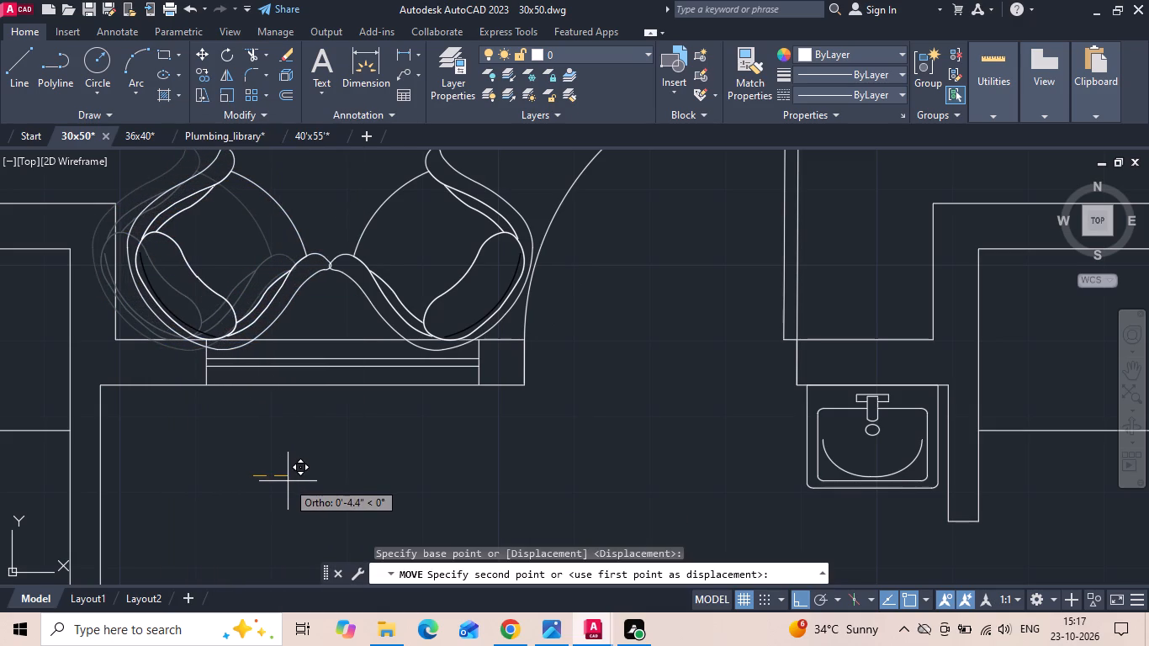
{"action": "left_click", "coordinate": [290, 481]}
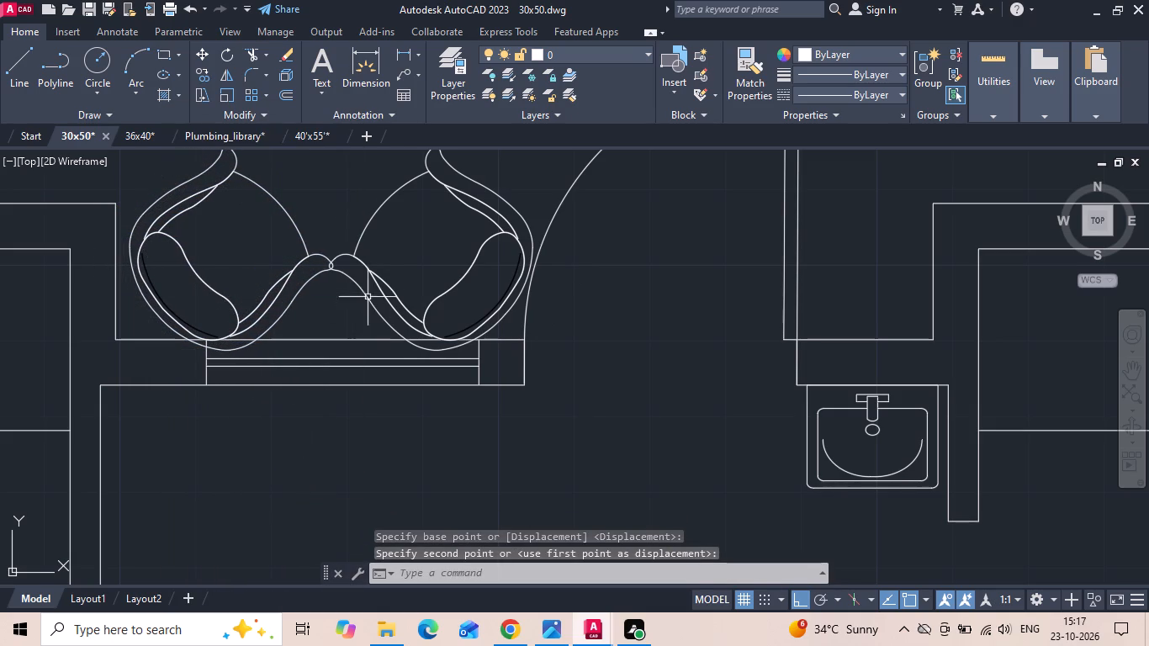
Move both chairs at the DINING window slightly north so they no longer overlap the wall.
{"action": "left_click_drag", "start_coordinate": [415, 248], "coordinate": [380, 252]}
{"action": "left_click", "coordinate": [257, 252]}
{"action": "right_click", "coordinate": [256, 252]}
{"action": "left_click", "coordinate": [294, 335]}
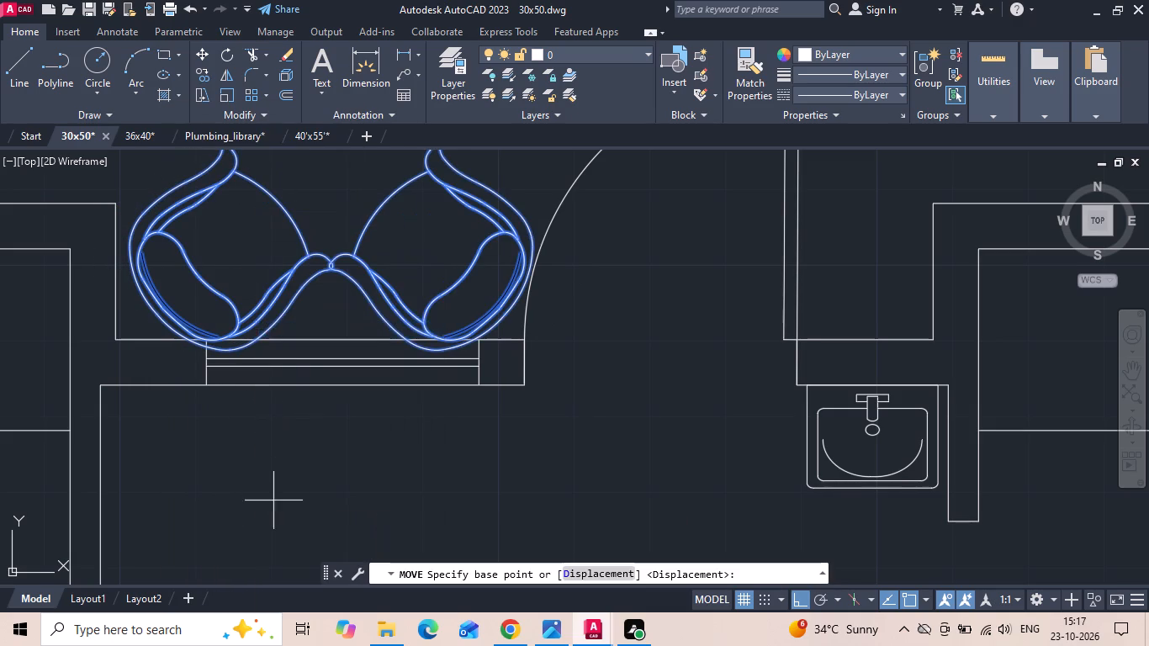
{"action": "left_click", "coordinate": [273, 523]}
{"action": "left_click", "coordinate": [271, 511]}
Finish nudging both chairs north, move the west DINING-window chair about 1" west, clear of its neighbour, and save the drawing.
{"action": "left_click", "coordinate": [243, 289]}
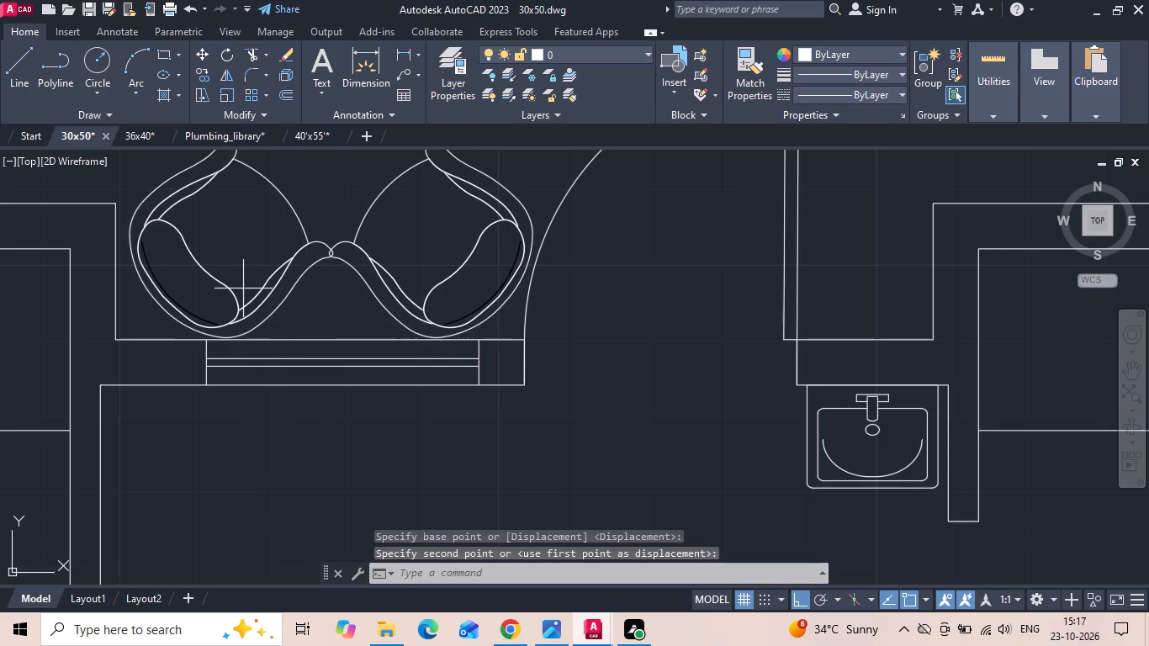
{"action": "left_click", "coordinate": [185, 299]}
{"action": "right_click", "coordinate": [185, 299]}
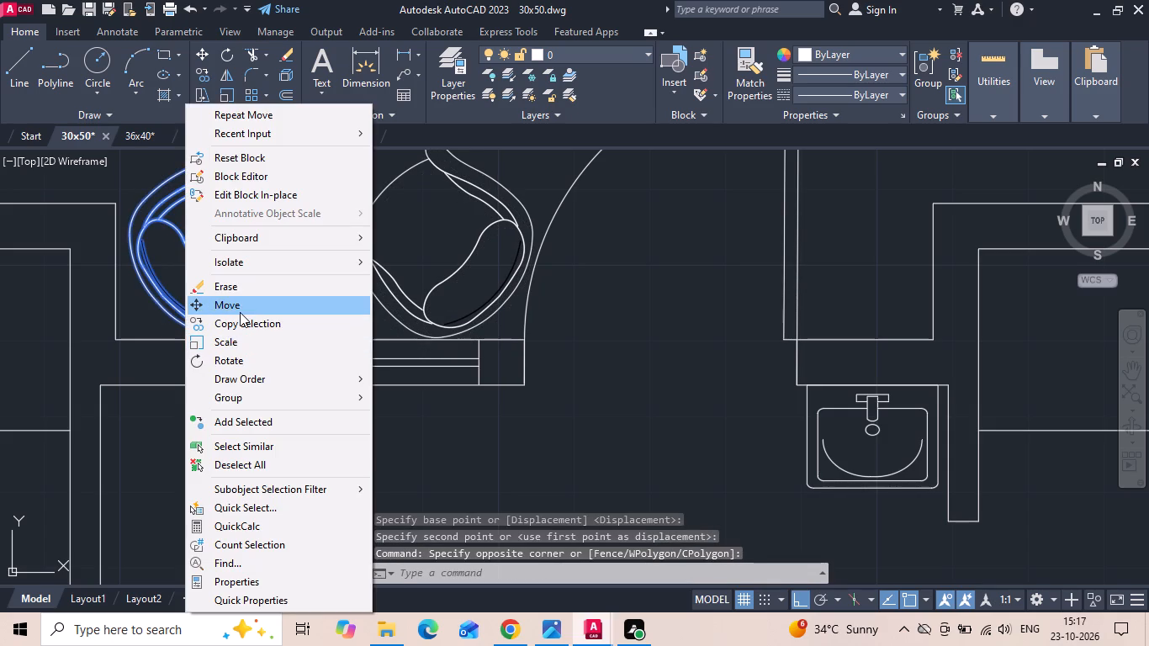
{"action": "left_click", "coordinate": [240, 312]}
{"action": "left_click", "coordinate": [417, 461]}
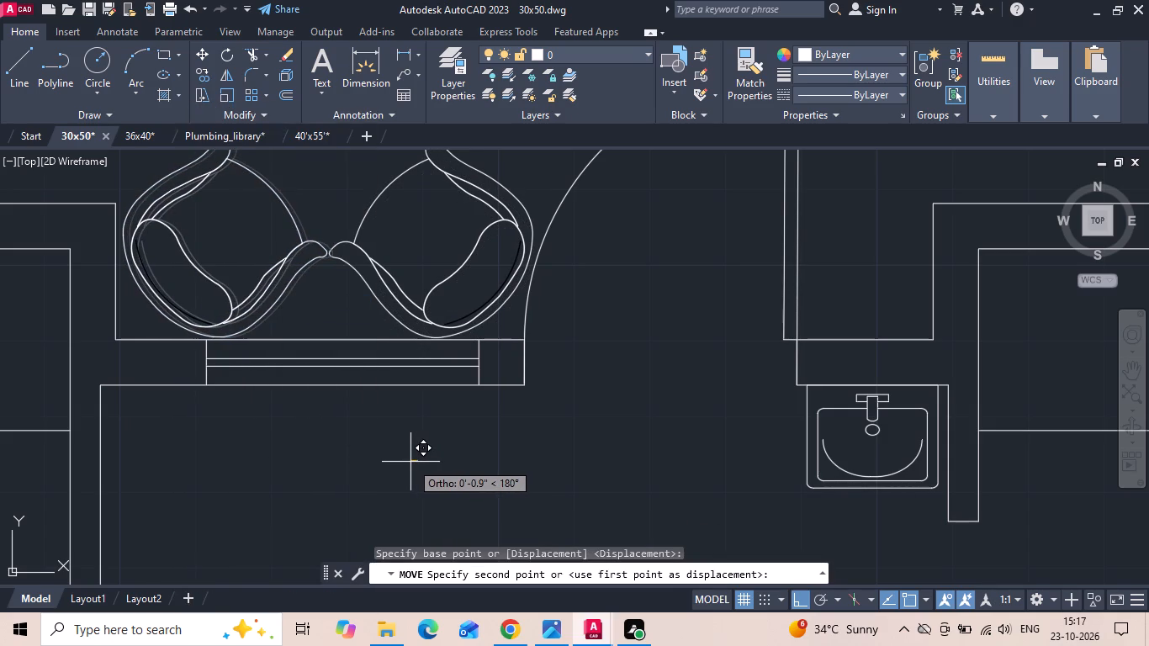
{"action": "left_click", "coordinate": [409, 463]}
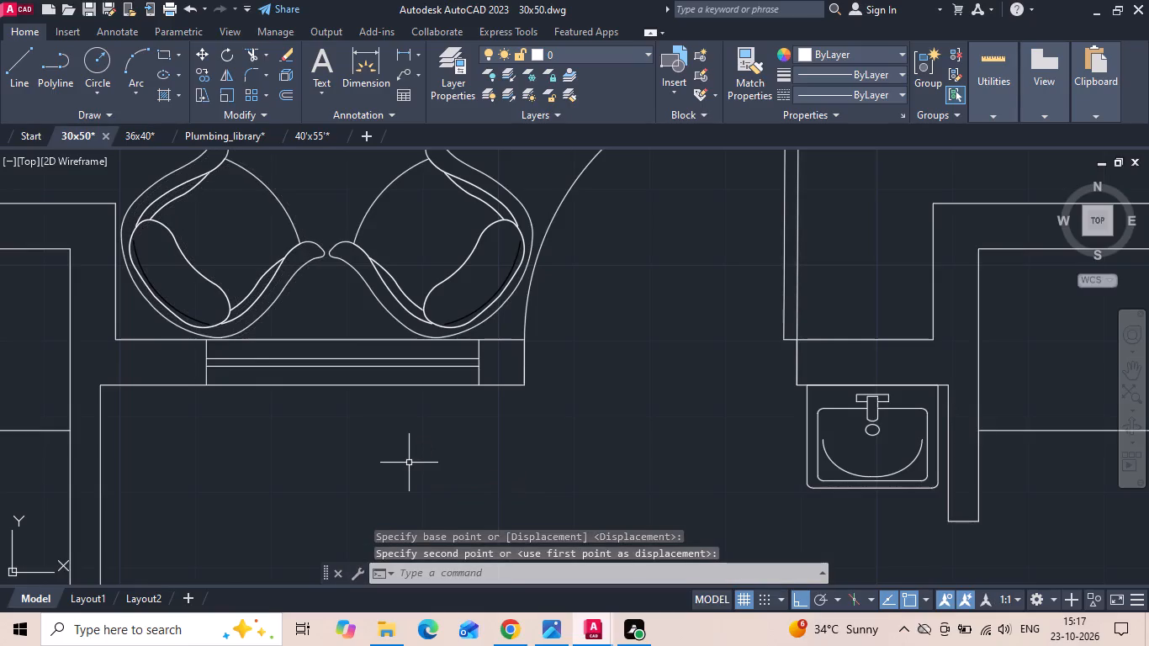
{"action": "key", "text": "ctrl+s"}
Copy the two-burner stove and double-bowl sink from the 36x40 kitchen and paste them into the 30x50 KITCHEN.
{"action": "scroll", "coordinate": [501, 297], "scroll_direction": "down", "scroll_amount": 5}
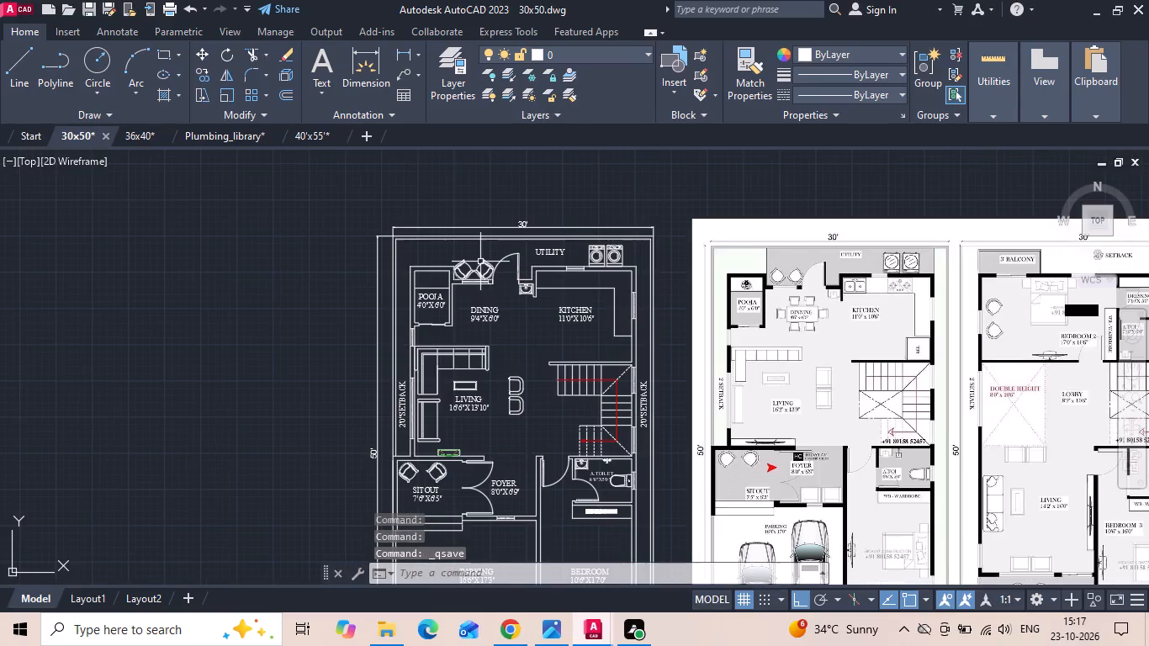
{"action": "left_click", "coordinate": [138, 135]}
{"action": "left_click", "coordinate": [489, 350]}
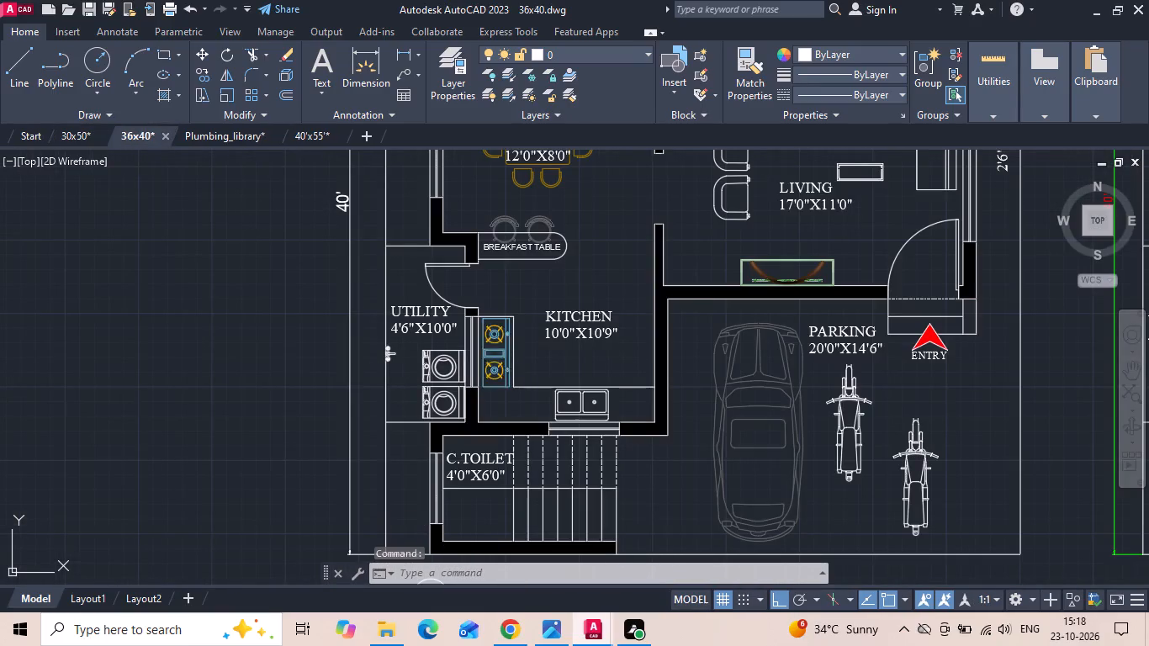
{"action": "left_click", "coordinate": [573, 402]}
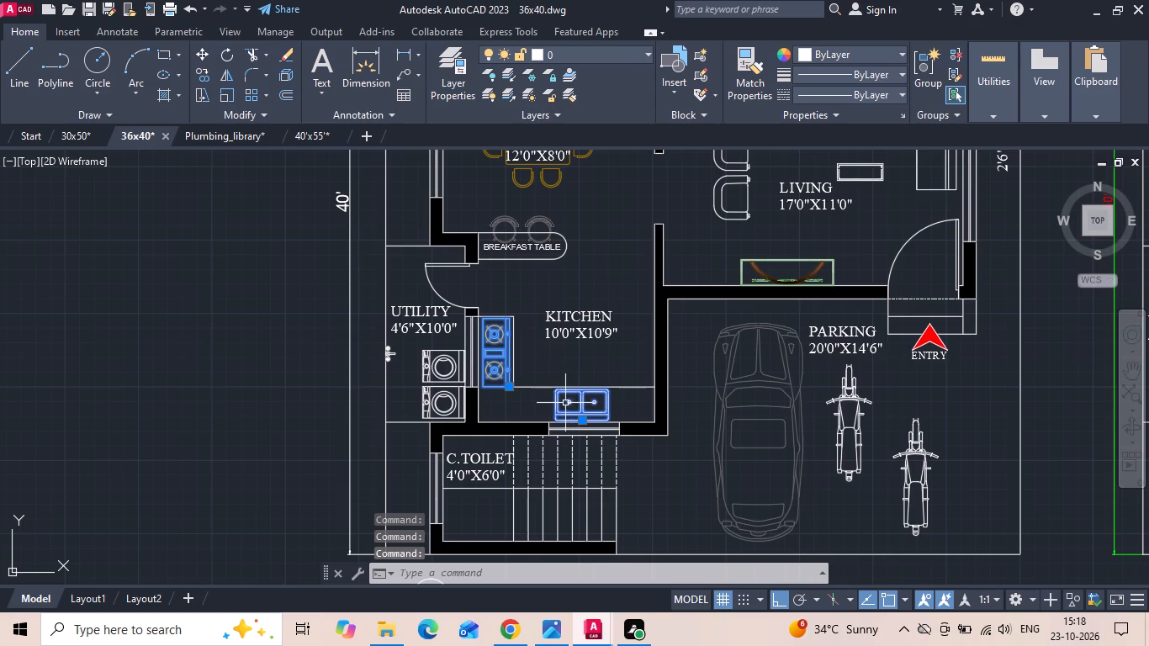
{"action": "key", "text": "ctrl+c"}
{"action": "left_click", "coordinate": [79, 138]}
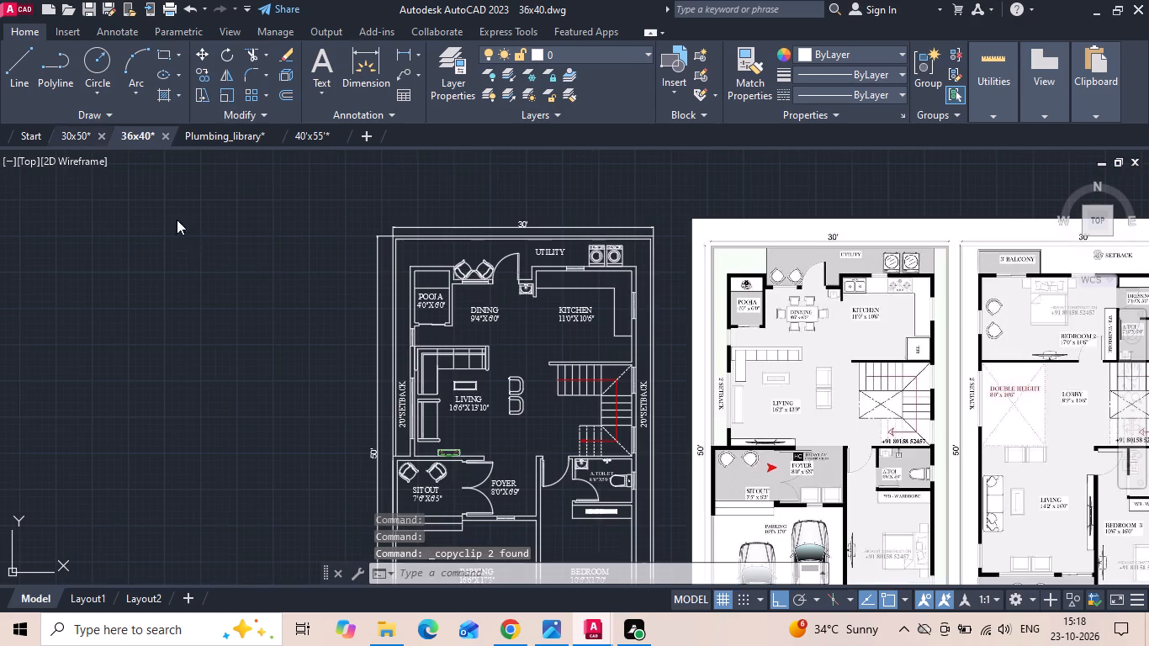
{"action": "key", "text": "ctrl+v"}
{"action": "scroll", "coordinate": [572, 261], "scroll_direction": "up", "scroll_amount": 2}
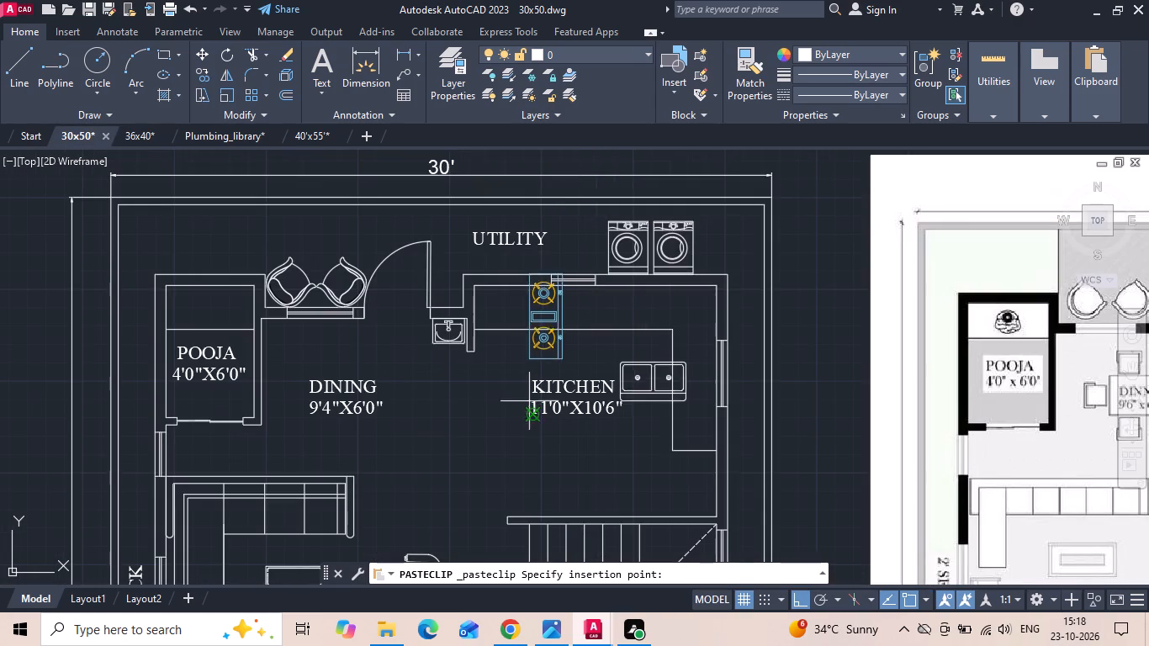
{"action": "left_click", "coordinate": [518, 411]}
Rotate the pasted stove 270° so it runs parallel to the KITCHEN's north counter.
{"action": "scroll", "coordinate": [465, 408], "scroll_direction": "down", "scroll_amount": 1}
{"action": "scroll", "coordinate": [597, 368], "scroll_direction": "up", "scroll_amount": 2}
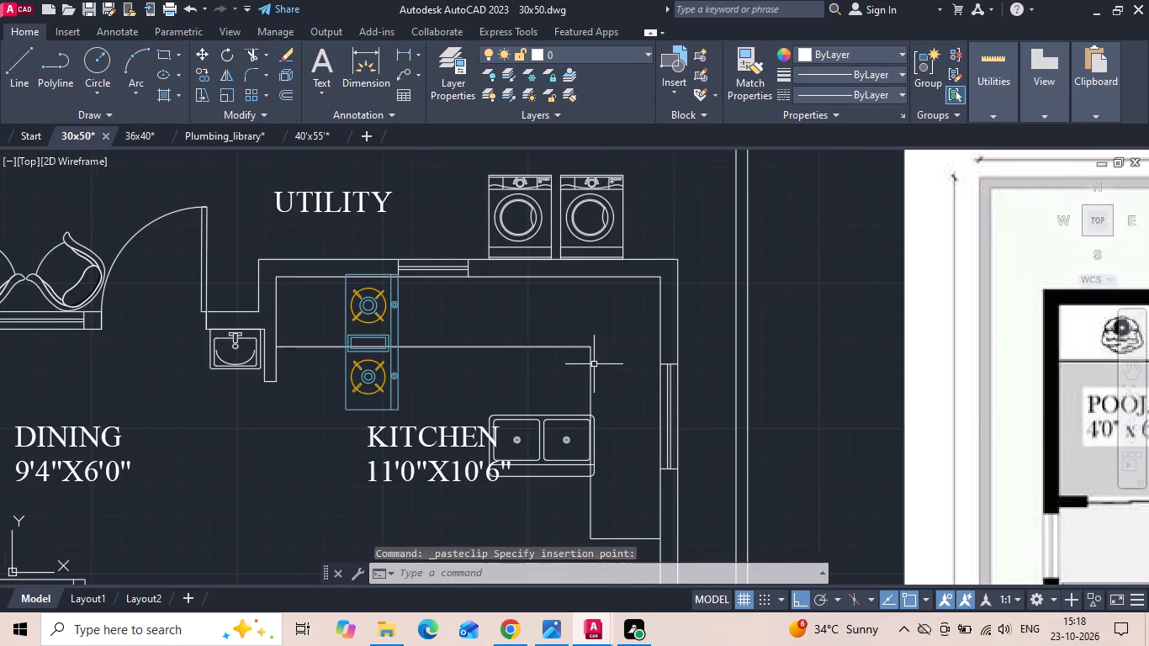
{"action": "left_click", "coordinate": [401, 325]}
{"action": "left_click", "coordinate": [332, 319]}
{"action": "right_click", "coordinate": [331, 319]}
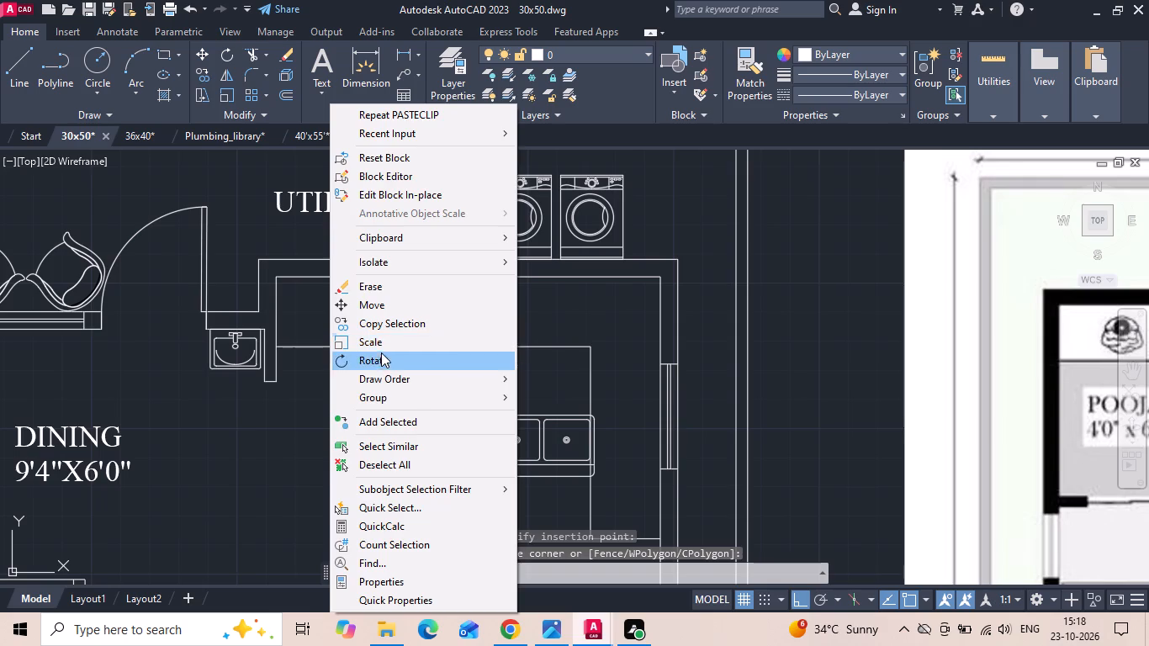
{"action": "left_click", "coordinate": [381, 357]}
{"action": "scroll", "coordinate": [430, 314], "scroll_direction": "up", "scroll_amount": 1}
{"action": "left_click_drag", "start_coordinate": [430, 310], "coordinate": [423, 322]}
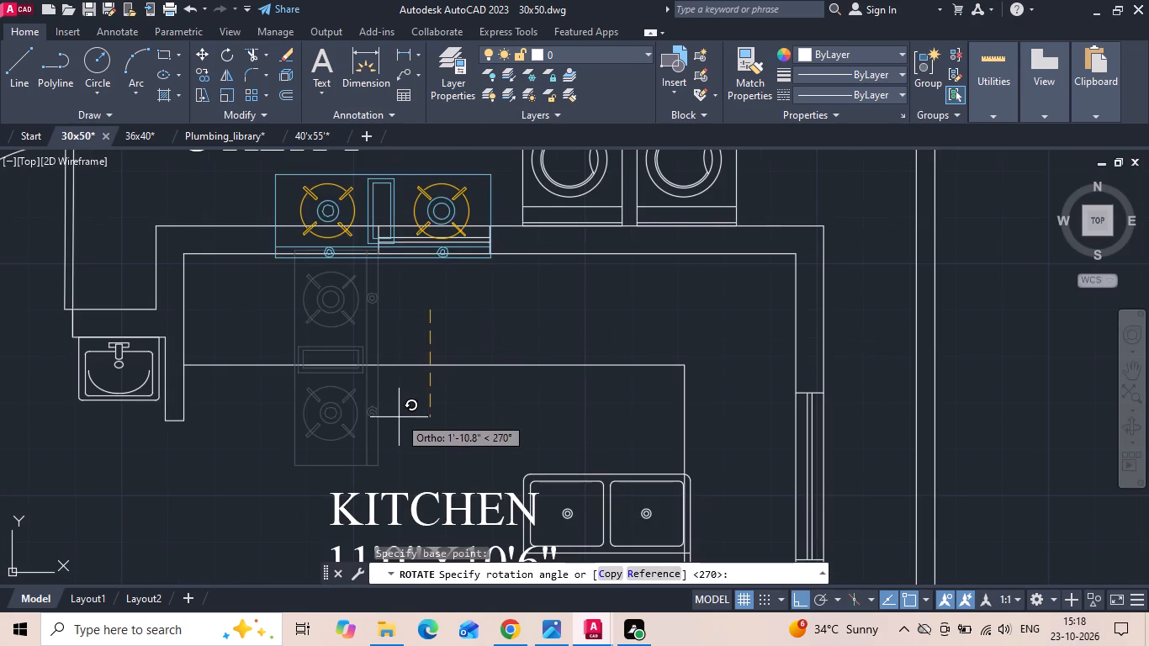
{"action": "left_click", "coordinate": [399, 420]}
Move the rotated stove onto the west end of the KITCHEN's north counter.
{"action": "left_click", "coordinate": [419, 189]}
{"action": "right_click", "coordinate": [402, 187]}
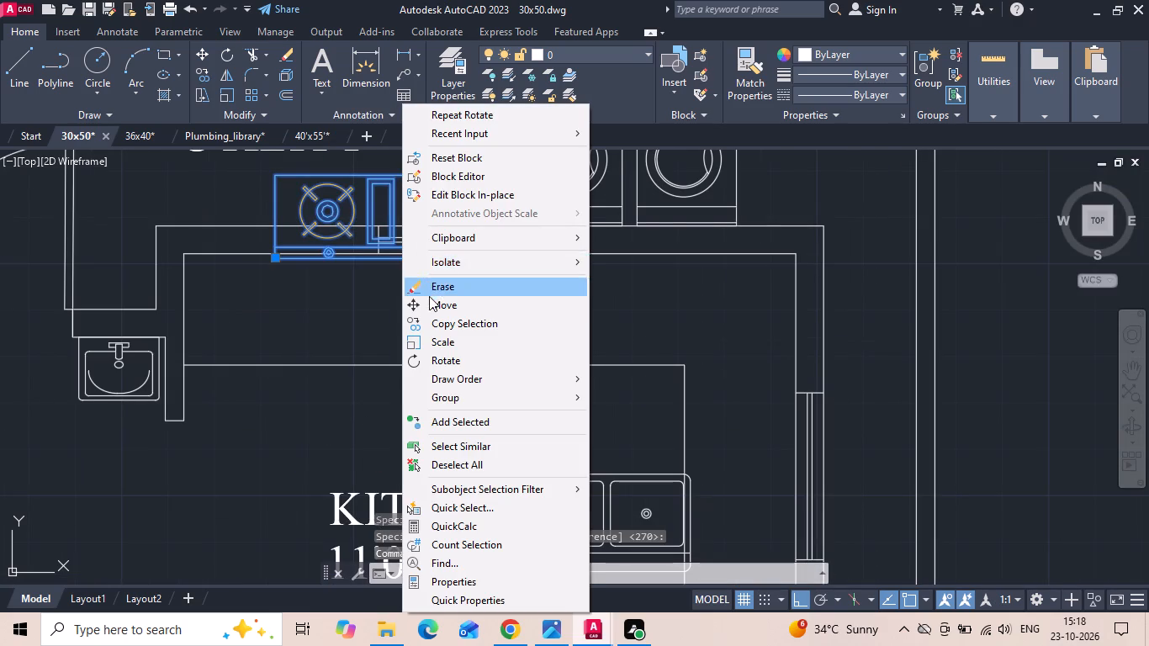
{"action": "left_click", "coordinate": [429, 308]}
{"action": "left_click", "coordinate": [277, 210]}
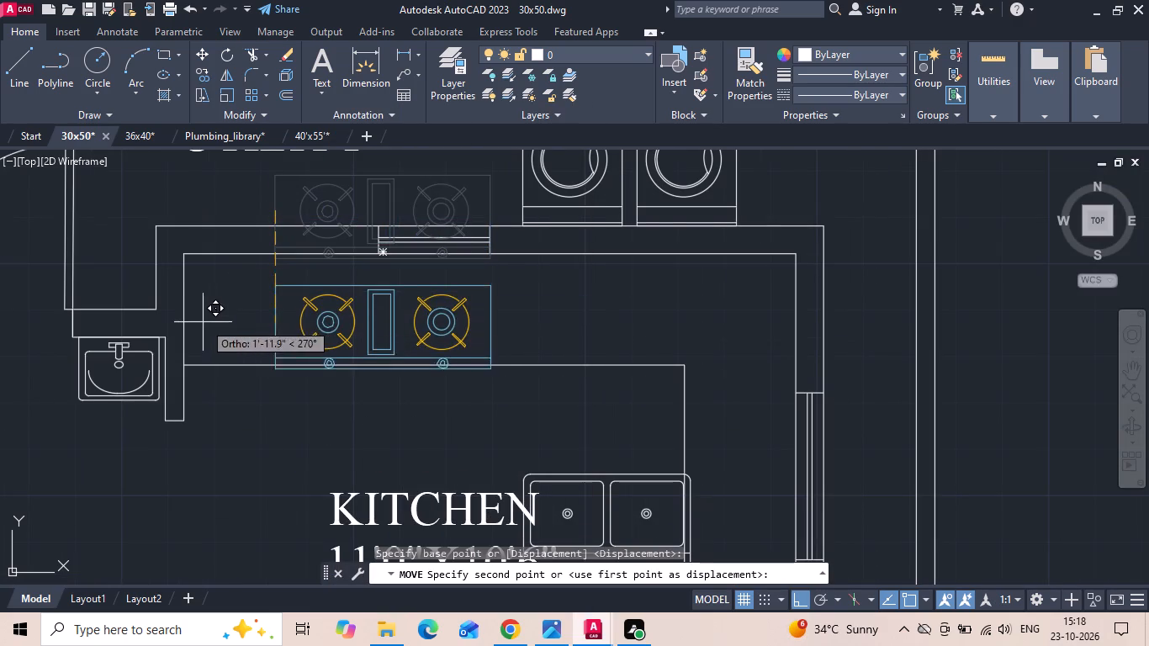
{"action": "left_click", "coordinate": [182, 314]}
Move the stove straight east along the north counter, close to the kitchen's northeast corner.
{"action": "left_click_drag", "start_coordinate": [435, 290], "coordinate": [410, 295]}
{"action": "left_click", "coordinate": [352, 302]}
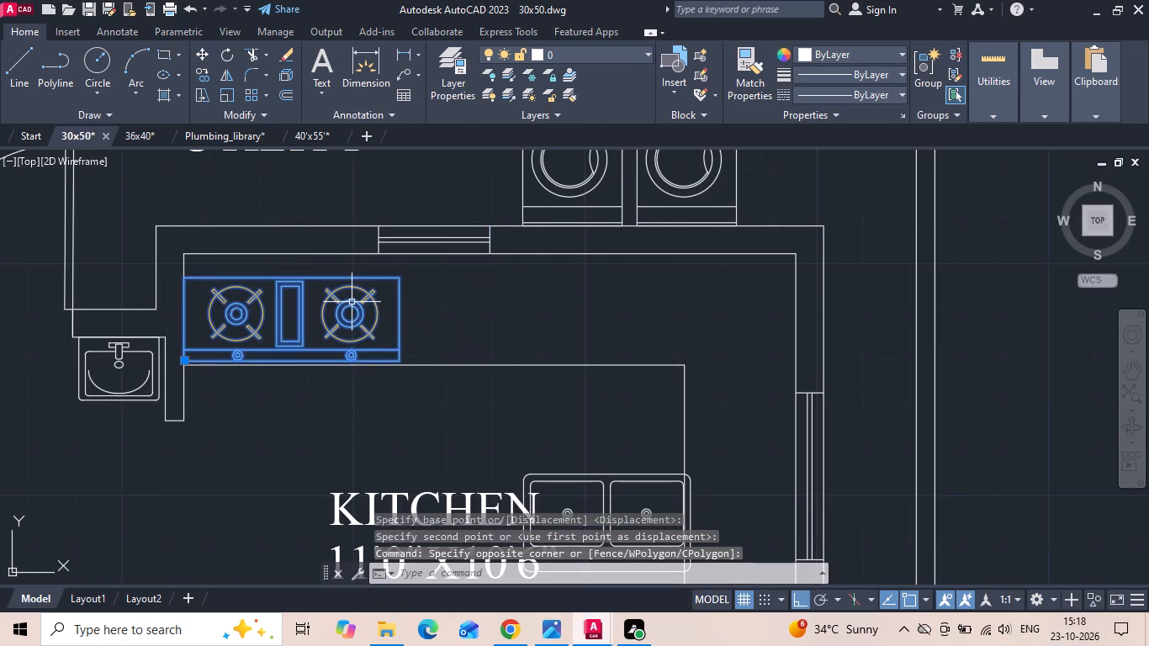
{"action": "right_click", "coordinate": [352, 302]}
{"action": "left_click", "coordinate": [407, 313]}
{"action": "left_click_drag", "start_coordinate": [526, 299], "coordinate": [590, 309]}
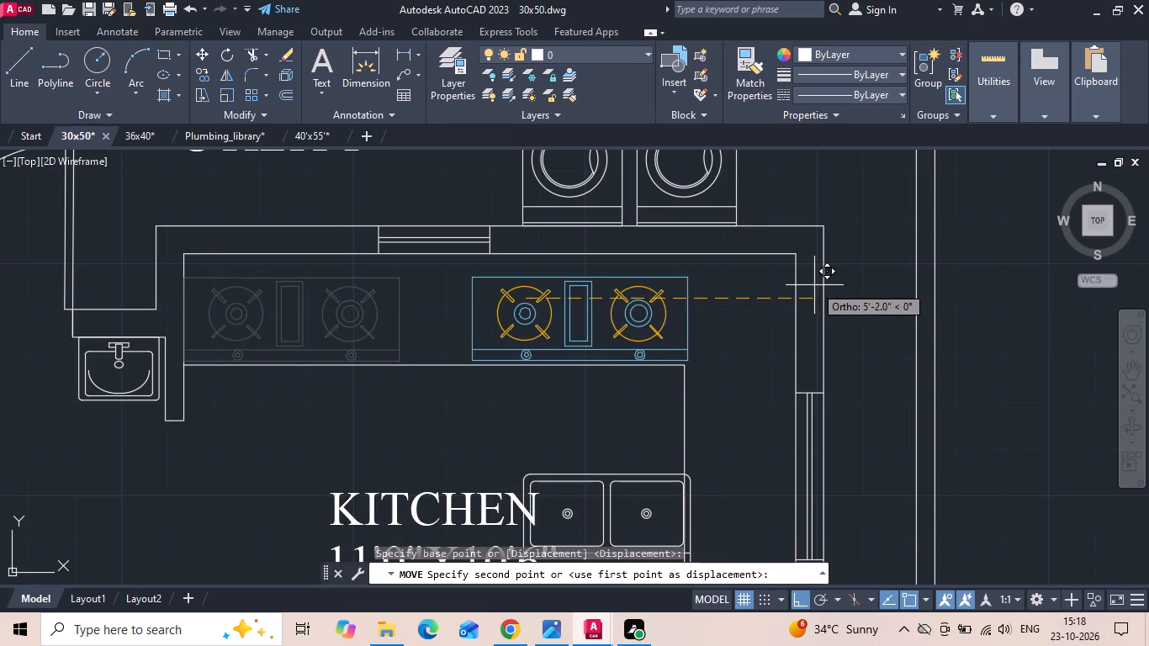
{"action": "scroll", "coordinate": [768, 294], "scroll_direction": "up", "scroll_amount": 1}
{"action": "left_click", "coordinate": [768, 294]}
Move the stove about 1.5" north to centre it better across the counter depth.
{"action": "left_click_drag", "start_coordinate": [596, 330], "coordinate": [430, 368]}
{"action": "left_click", "coordinate": [427, 368]}
{"action": "right_click", "coordinate": [427, 368]}
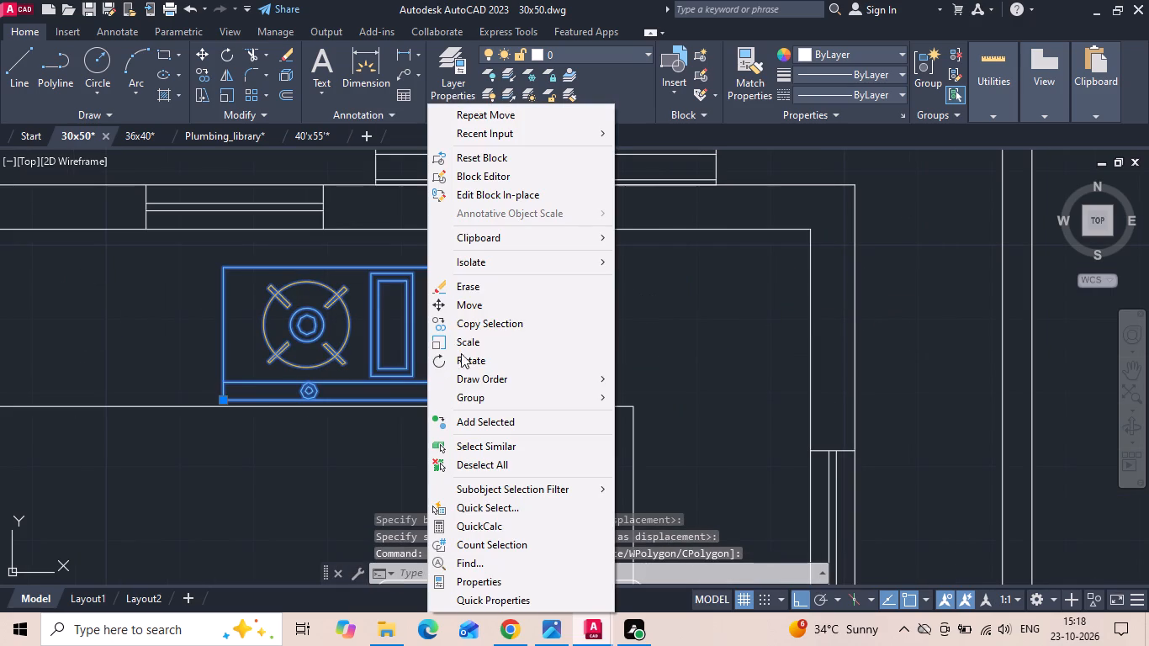
{"action": "left_click", "coordinate": [482, 311]}
{"action": "left_click", "coordinate": [691, 323]}
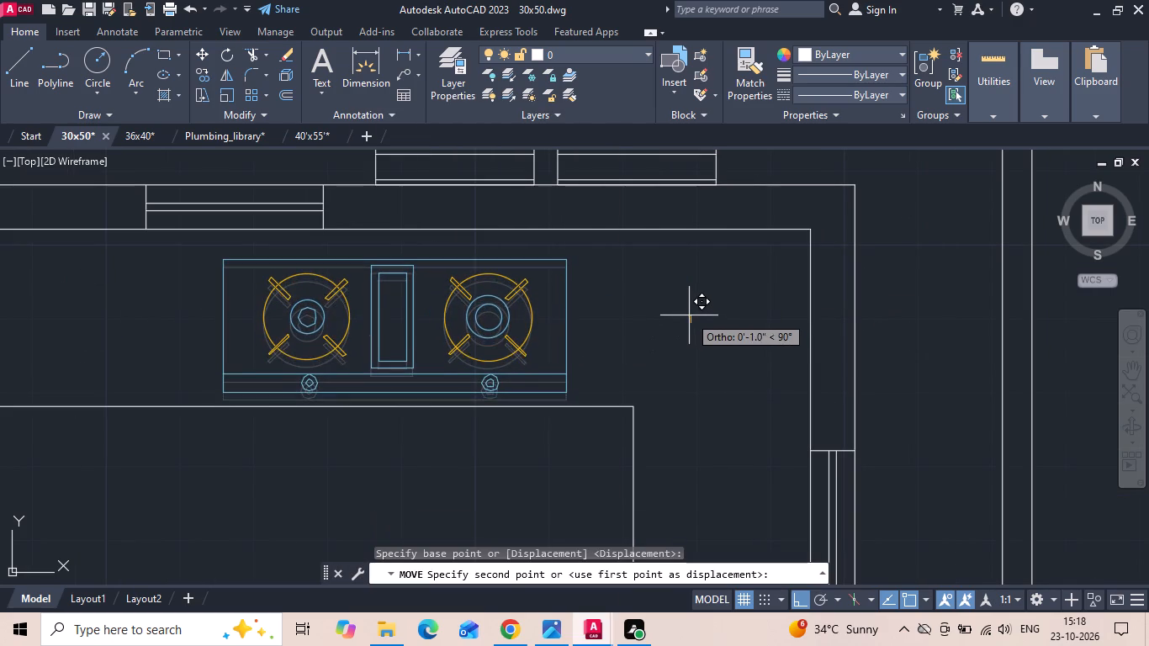
{"action": "left_click", "coordinate": [687, 310]}
Move the stove about 6" farther east, so it ends just before the counter's inner corner.
{"action": "left_click_drag", "start_coordinate": [664, 311], "coordinate": [466, 347]}
{"action": "left_click", "coordinate": [437, 348]}
{"action": "right_click", "coordinate": [437, 348]}
{"action": "scroll", "coordinate": [436, 348], "scroll_direction": "down", "scroll_amount": 2}
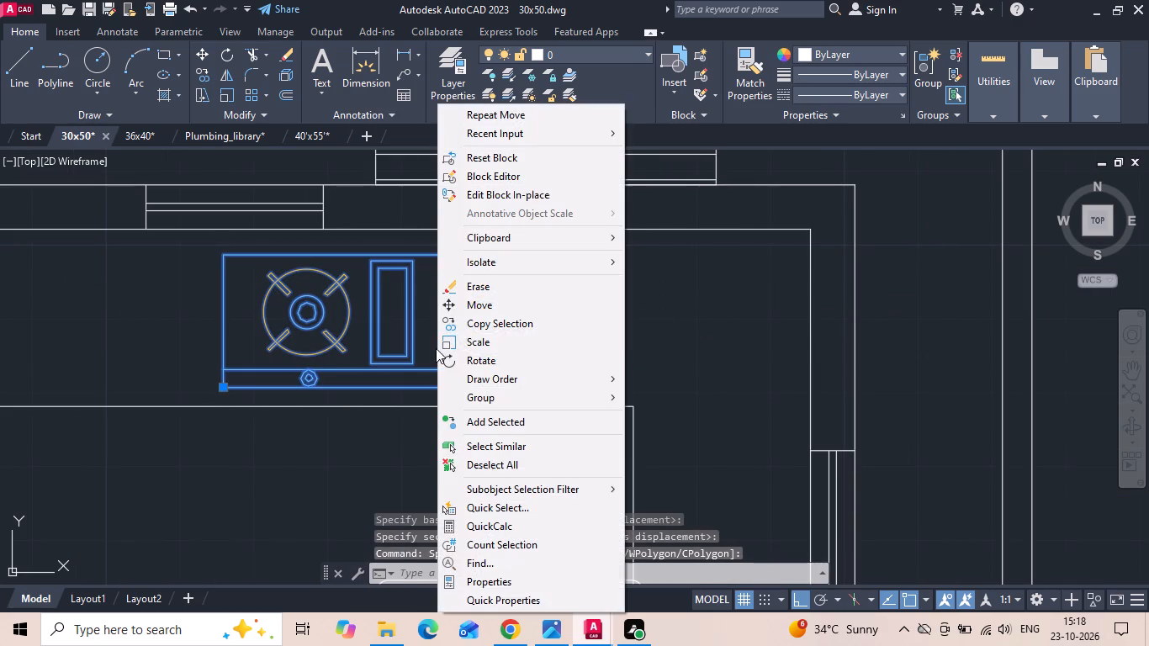
{"action": "left_click", "coordinate": [484, 309]}
{"action": "scroll", "coordinate": [458, 311], "scroll_direction": "down", "scroll_amount": 3}
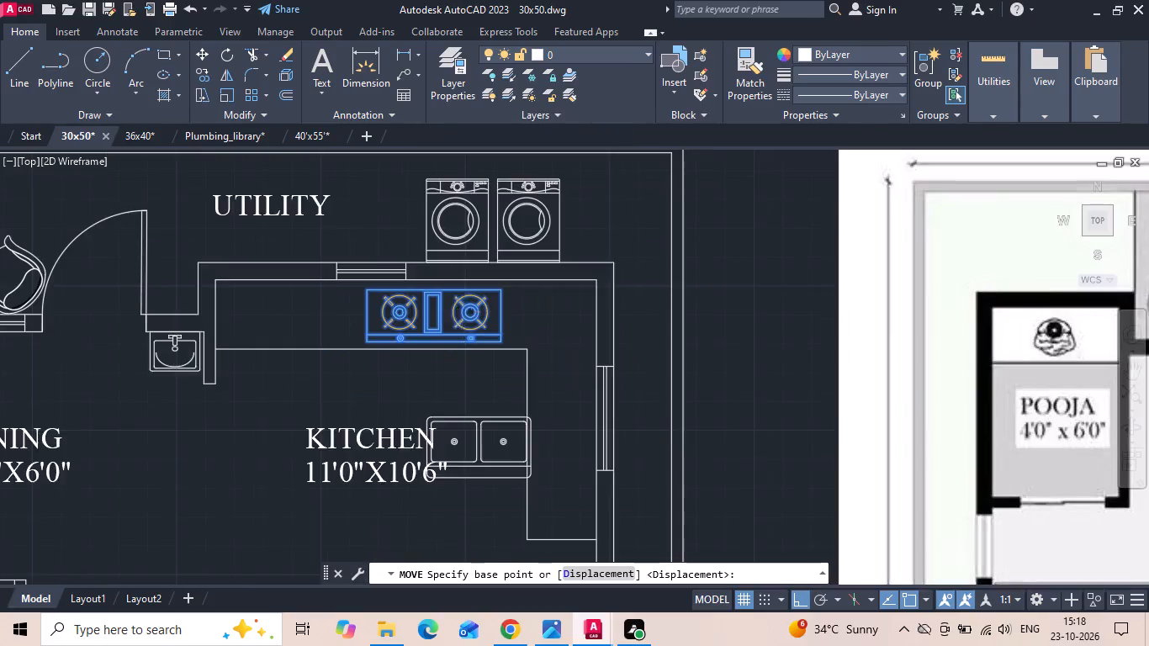
{"action": "scroll", "coordinate": [458, 311], "scroll_direction": "down", "scroll_amount": 1}
{"action": "scroll", "coordinate": [458, 311], "scroll_direction": "up", "scroll_amount": 3}
{"action": "scroll", "coordinate": [576, 310], "scroll_direction": "up", "scroll_amount": 1}
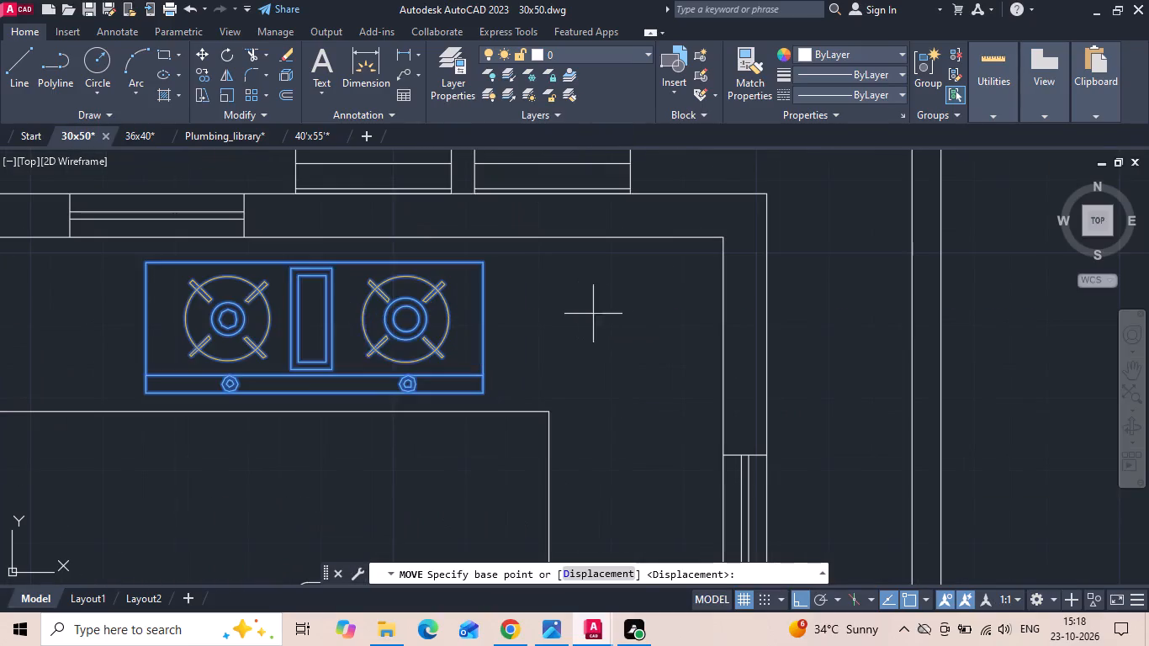
{"action": "left_click_drag", "start_coordinate": [607, 314], "coordinate": [617, 314]}
{"action": "left_click", "coordinate": [654, 309]}
Rotate the double-bowl sink 180° so its back ledge faces north.
{"action": "scroll", "coordinate": [649, 241], "scroll_direction": "down", "scroll_amount": 3}
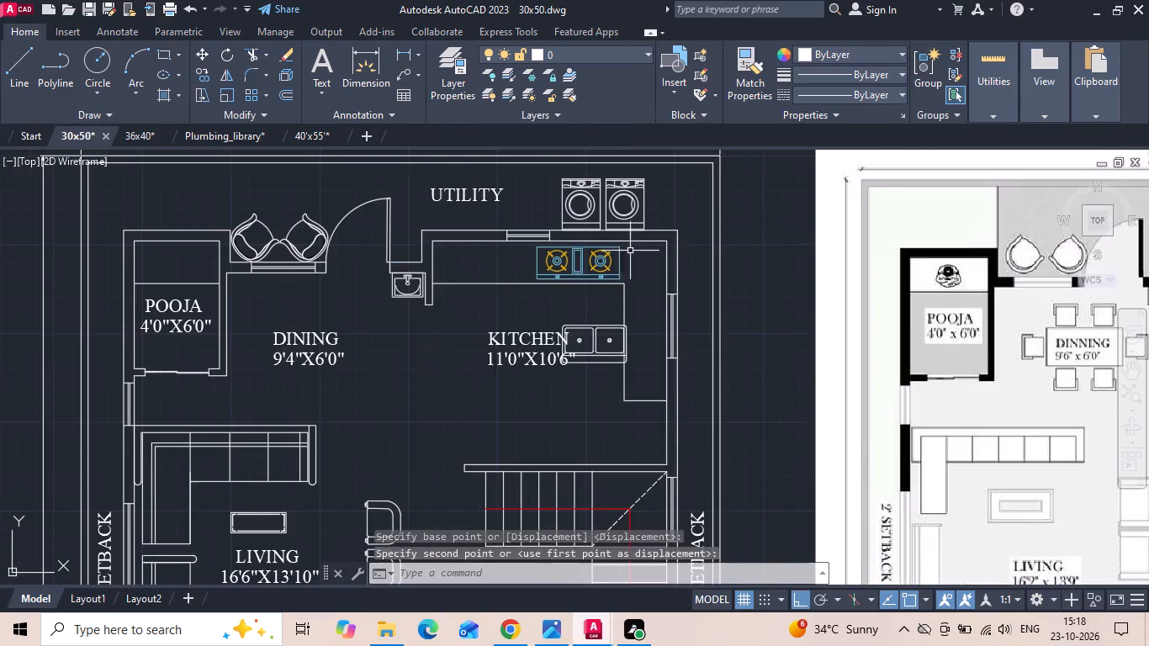
{"action": "left_click", "coordinate": [589, 326]}
{"action": "right_click", "coordinate": [590, 326]}
{"action": "left_click", "coordinate": [614, 358]}
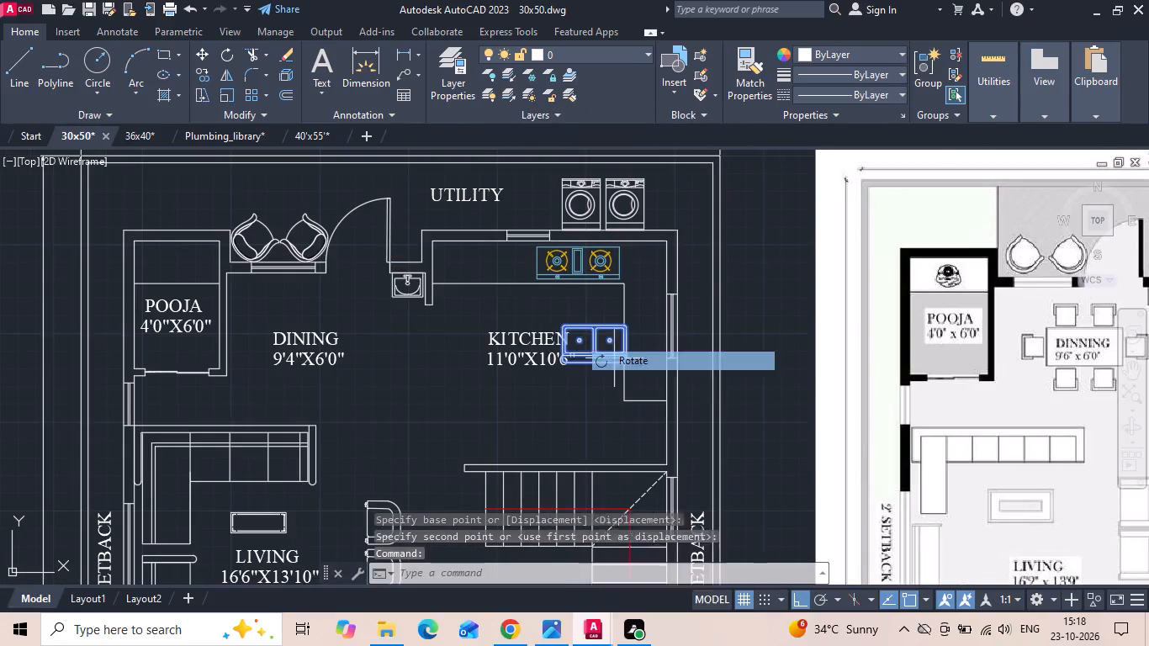
{"action": "left_click", "coordinate": [601, 342]}
{"action": "left_click", "coordinate": [405, 403]}
Move the double-bowl sink straight west, to below the west part of the north counter.
{"action": "scroll", "coordinate": [667, 322], "scroll_direction": "up", "scroll_amount": 2}
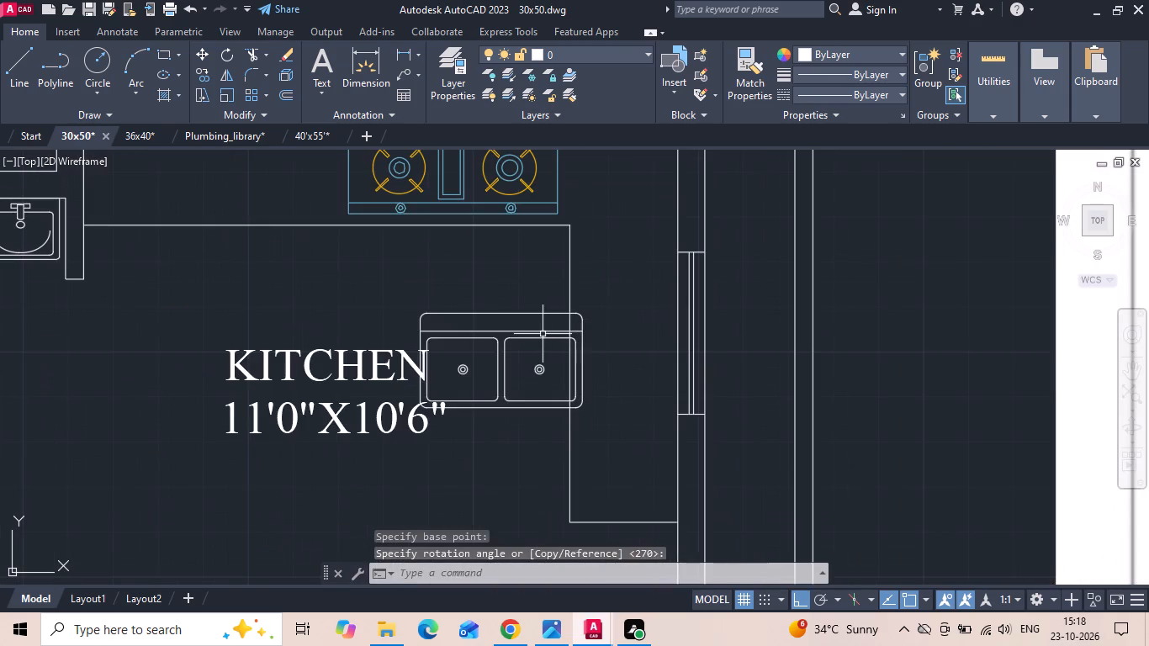
{"action": "left_click", "coordinate": [543, 334]}
{"action": "left_click", "coordinate": [524, 312]}
{"action": "right_click", "coordinate": [524, 312]}
{"action": "left_click", "coordinate": [574, 308]}
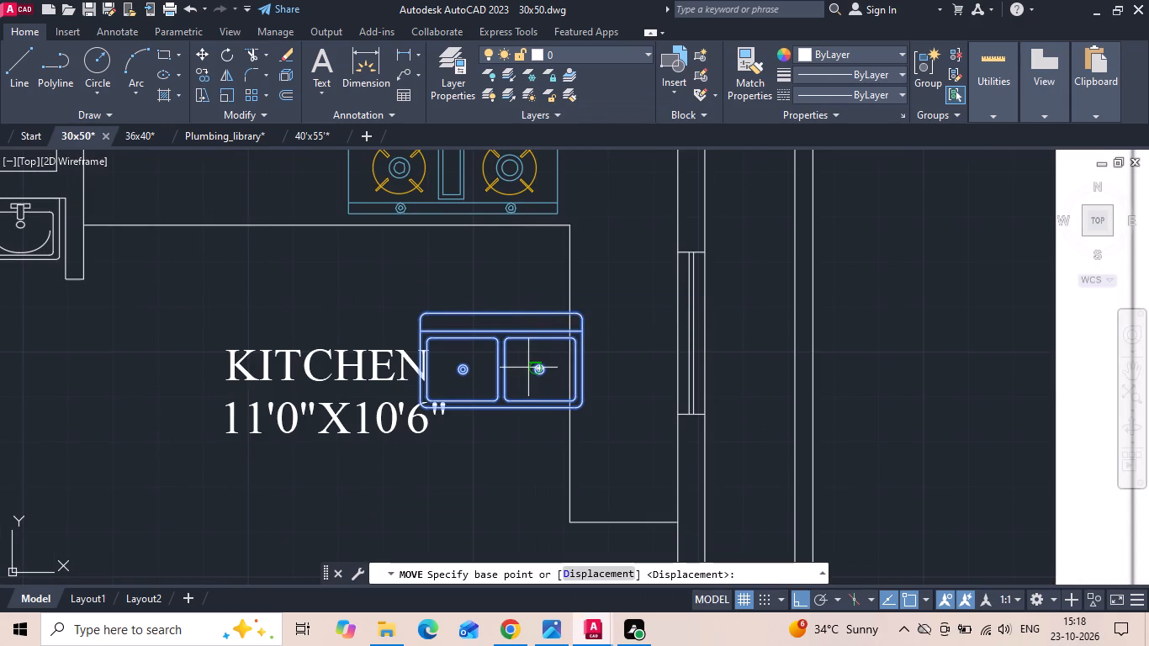
{"action": "left_click", "coordinate": [527, 368]}
{"action": "left_click", "coordinate": [238, 245]}
Move the sink straight north about 3'-6" onto the north counter, west of the stove.
{"action": "left_click_drag", "start_coordinate": [217, 277], "coordinate": [172, 329]}
{"action": "left_click", "coordinate": [172, 329]}
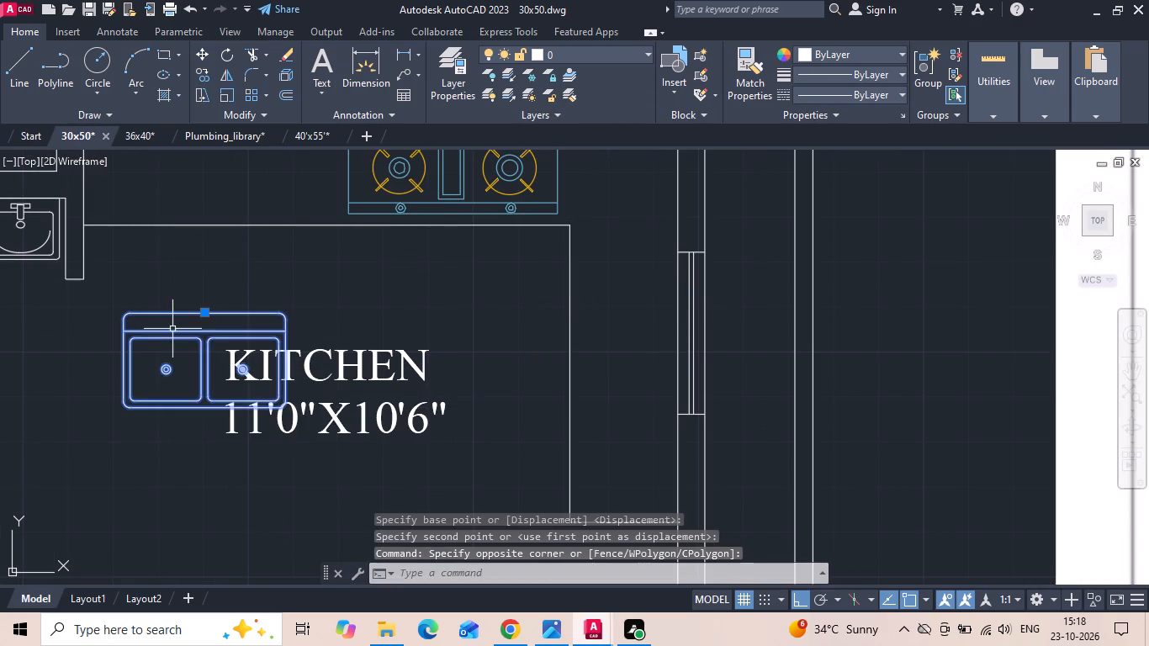
{"action": "right_click", "coordinate": [172, 330]}
{"action": "left_click", "coordinate": [201, 307]}
{"action": "left_click", "coordinate": [167, 437]}
{"action": "middle_click_drag", "start_coordinate": [163, 337], "coordinate": [163, 463]}
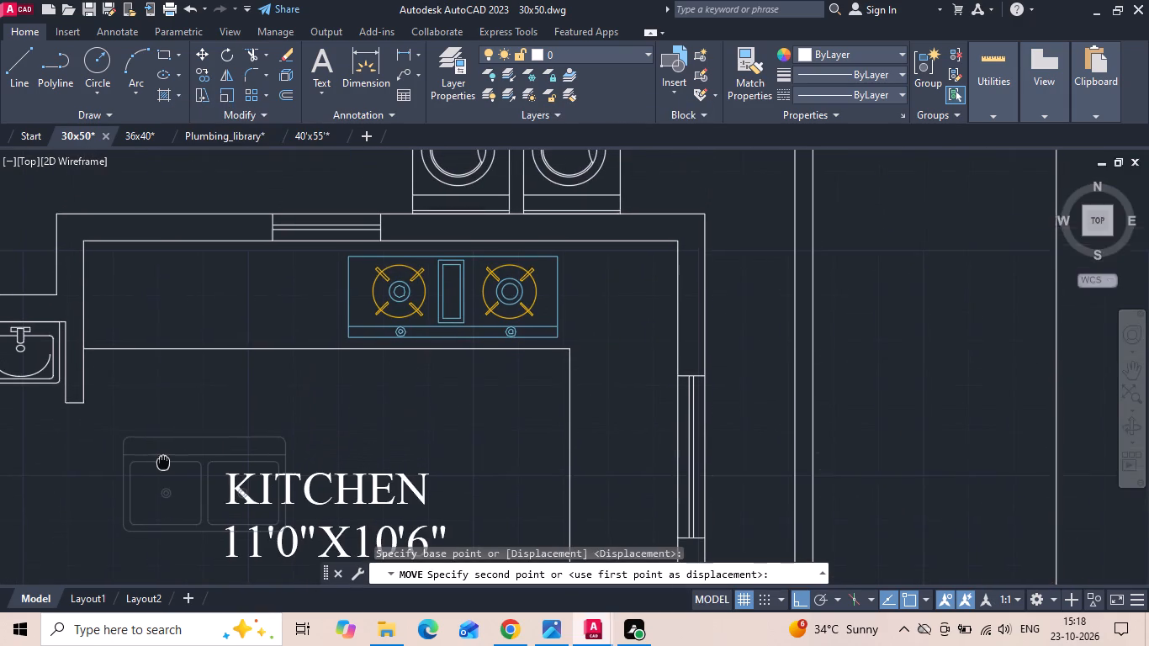
{"action": "scroll", "coordinate": [163, 381], "scroll_direction": "up", "scroll_amount": 1}
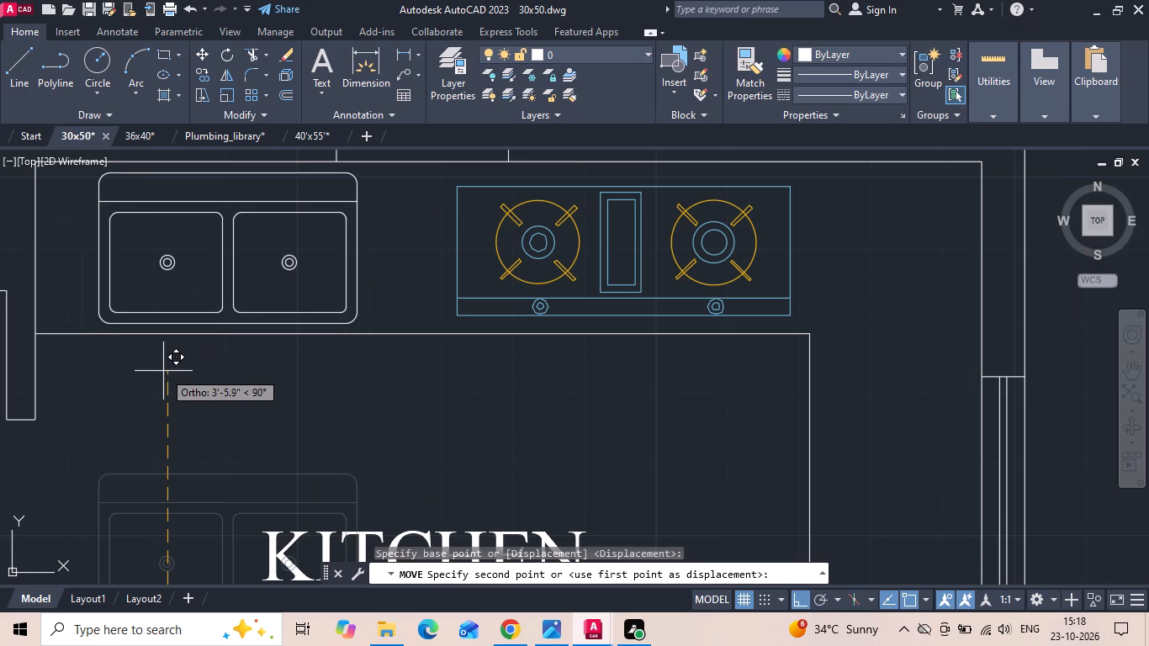
{"action": "left_click", "coordinate": [163, 371]}
Move the sink about 8" west along the counter, up to the KITCHEN's west wall.
{"action": "scroll", "coordinate": [214, 387], "scroll_direction": "down", "scroll_amount": 3}
{"action": "scroll", "coordinate": [177, 363], "scroll_direction": "up", "scroll_amount": 3}
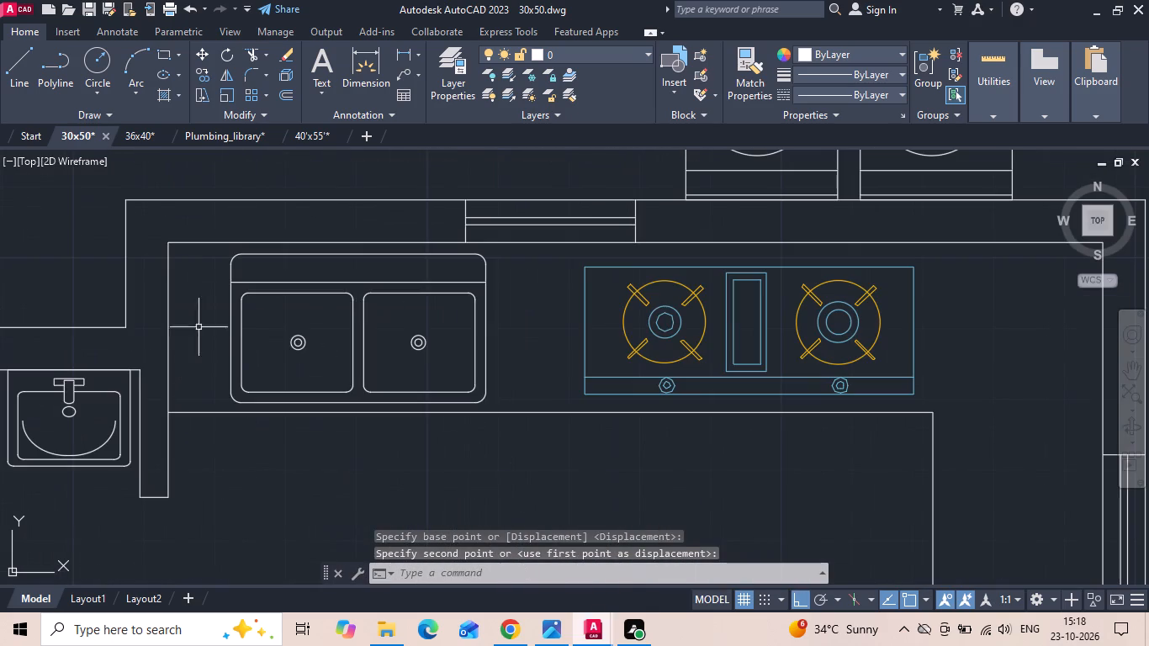
{"action": "left_click_drag", "start_coordinate": [241, 309], "coordinate": [233, 308]}
{"action": "right_click", "coordinate": [227, 309]}
{"action": "left_click", "coordinate": [245, 305]}
{"action": "scroll", "coordinate": [235, 262], "scroll_direction": "up", "scroll_amount": 1}
{"action": "left_click", "coordinate": [240, 251]}
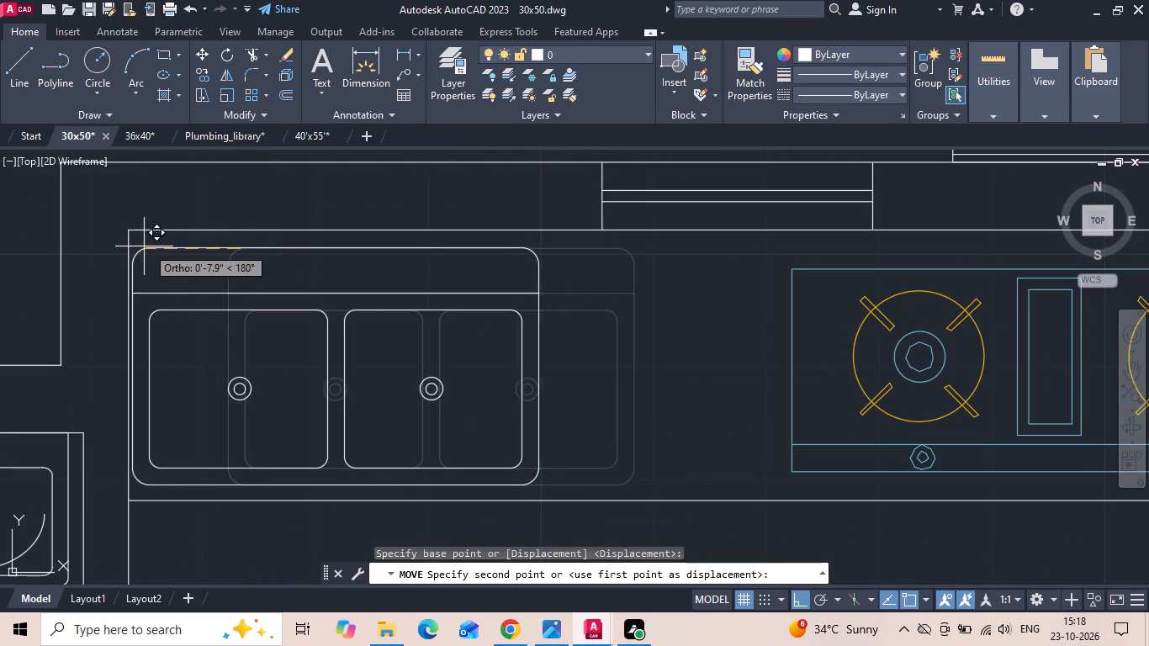
{"action": "left_click", "coordinate": [140, 246]}
Nudge the sink horizontally by a fraction of an inch to line its west edge up with the wall's inner face.
{"action": "scroll", "coordinate": [131, 308], "scroll_direction": "up", "scroll_amount": 2}
{"action": "left_click", "coordinate": [163, 267]}
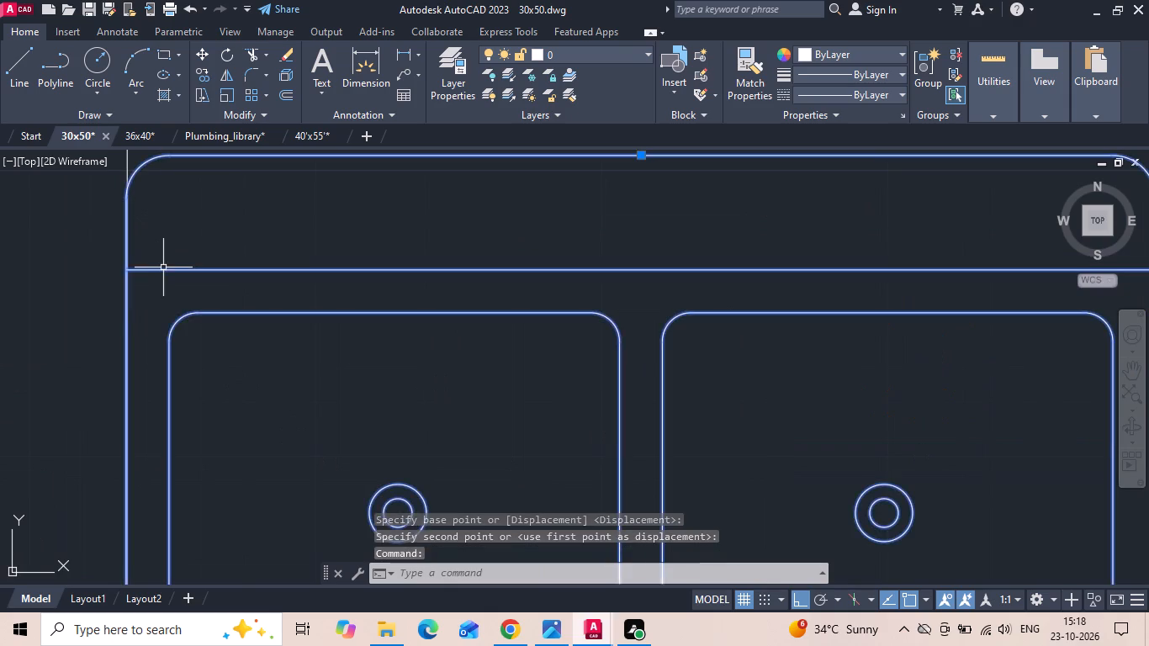
{"action": "middle_click_drag", "start_coordinate": [160, 269], "coordinate": [297, 351]}
{"action": "right_click", "coordinate": [294, 323]}
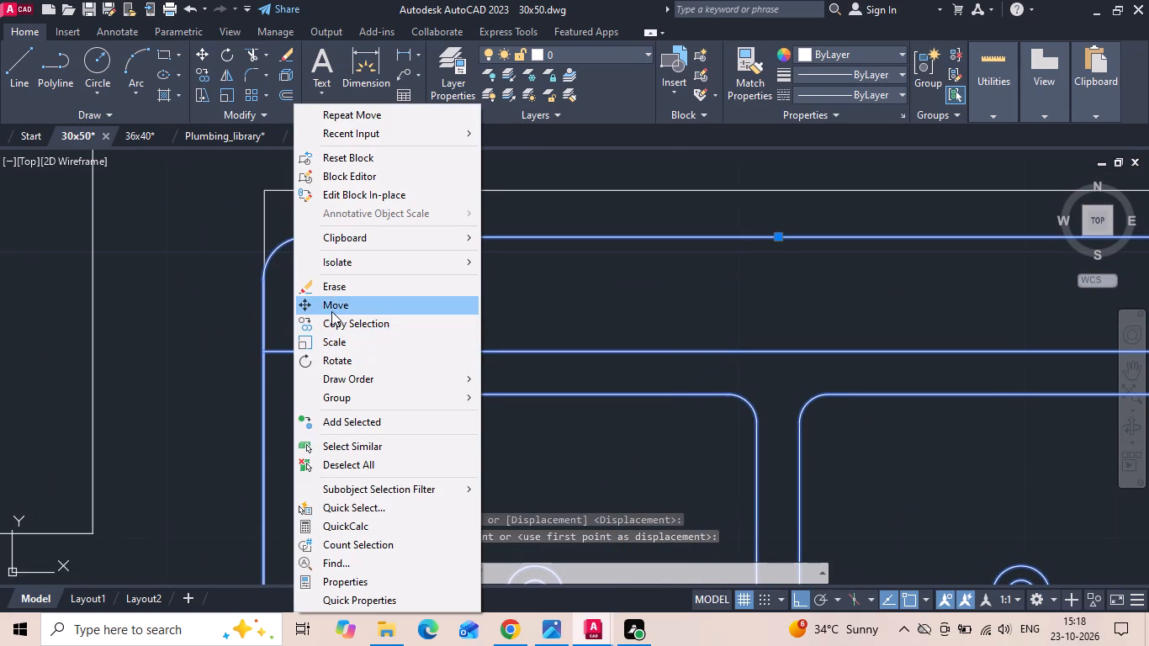
{"action": "left_click", "coordinate": [331, 311]}
{"action": "scroll", "coordinate": [234, 230], "scroll_direction": "up", "scroll_amount": 3}
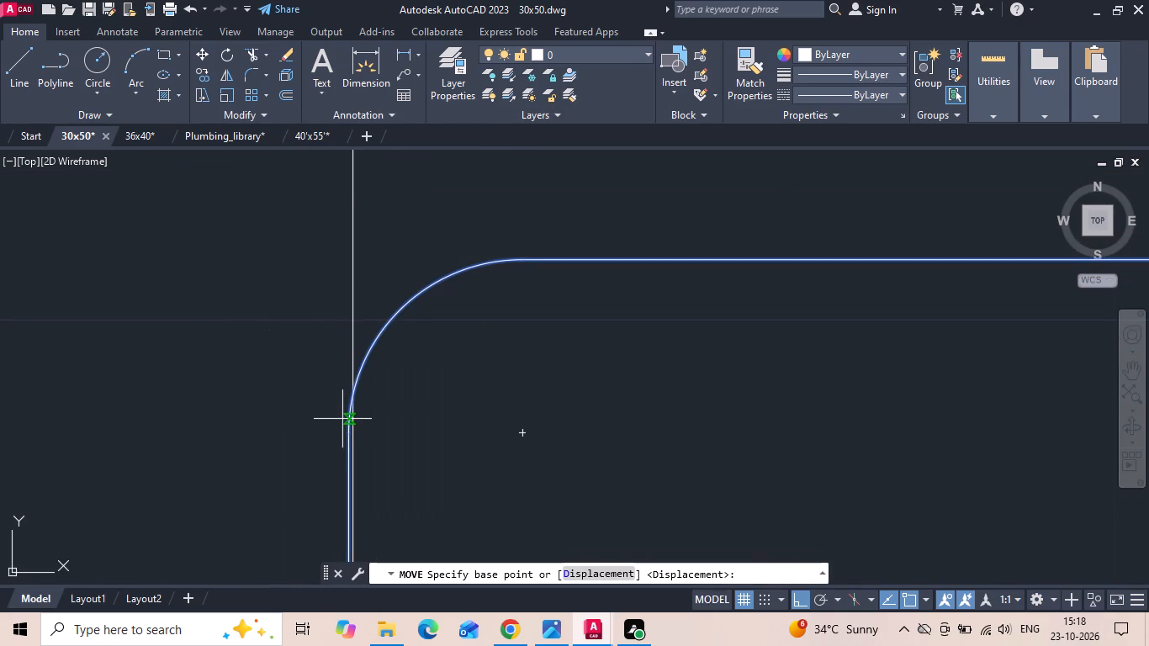
{"action": "left_click", "coordinate": [348, 432]}
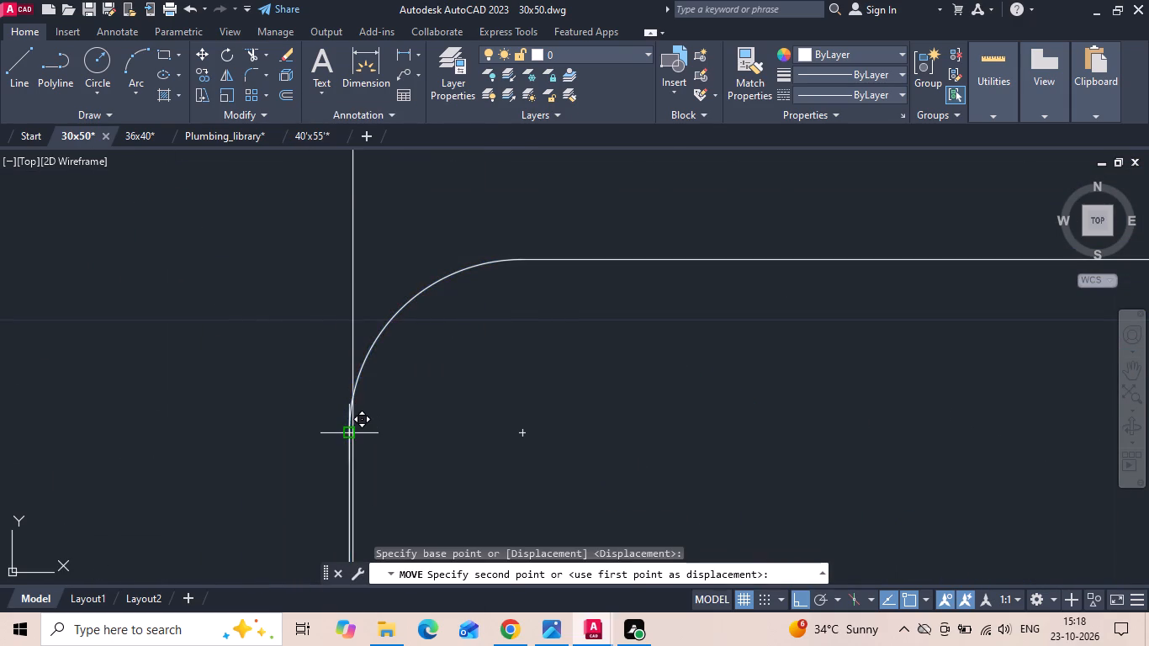
{"action": "left_click", "coordinate": [345, 432]}
{"action": "scroll", "coordinate": [336, 334], "scroll_direction": "down", "scroll_amount": 3}
{"action": "scroll", "coordinate": [346, 393], "scroll_direction": "up", "scroll_amount": 1}
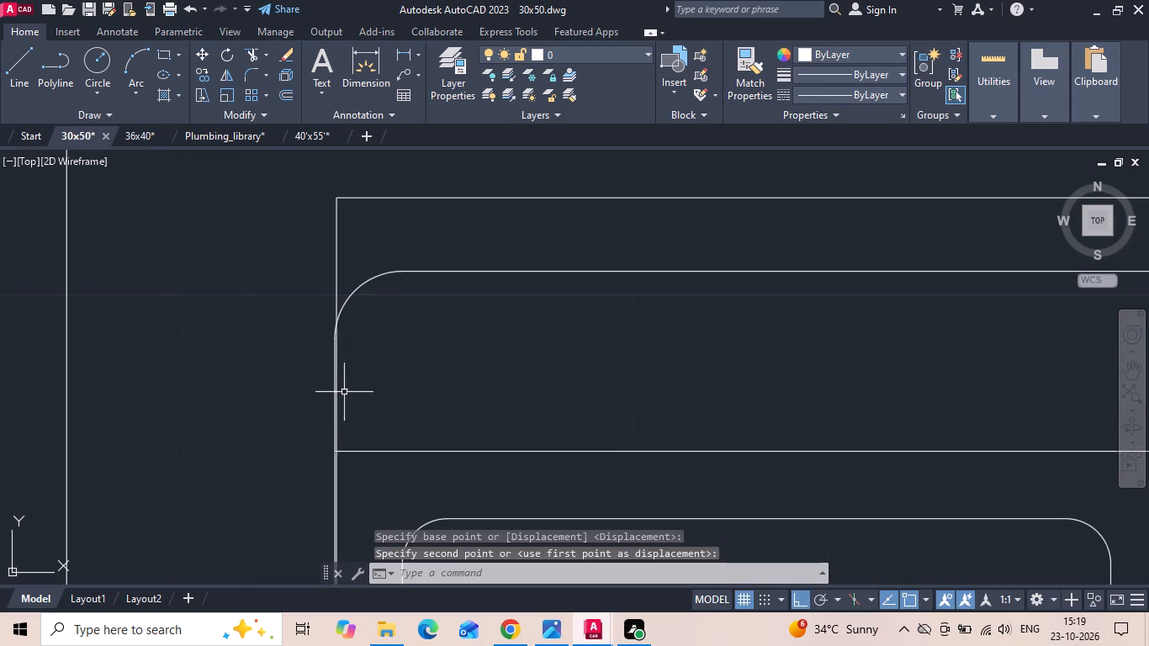
Nudge the double-bowl sink slightly east so its west edge meets the inner face of the KITCHEN's west wall.
{"action": "left_click", "coordinate": [368, 275]}
{"action": "left_click", "coordinate": [366, 342]}
{"action": "right_click", "coordinate": [362, 338]}
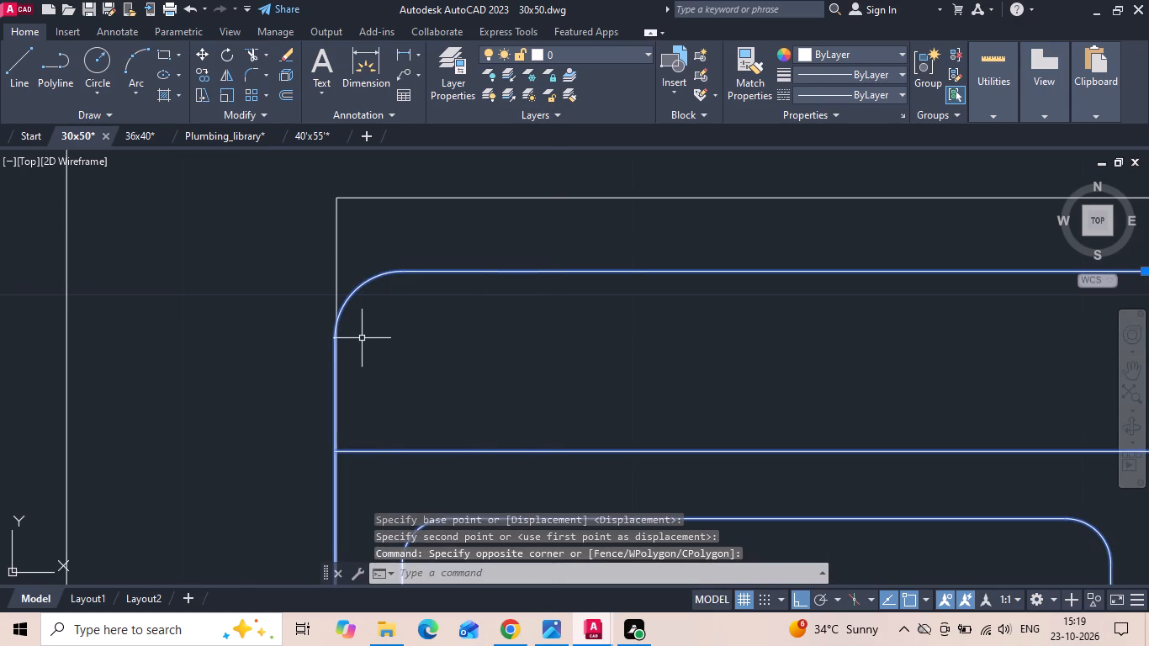
{"action": "left_click", "coordinate": [400, 311]}
{"action": "scroll", "coordinate": [344, 331], "scroll_direction": "up", "scroll_amount": 3}
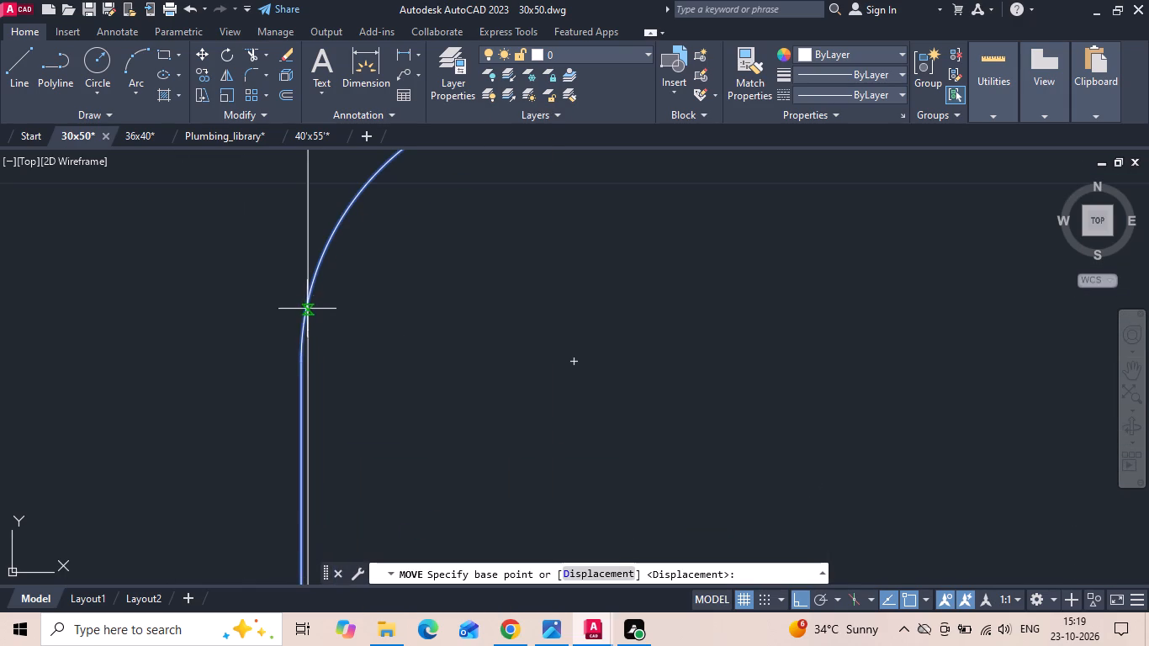
{"action": "left_click", "coordinate": [299, 364]}
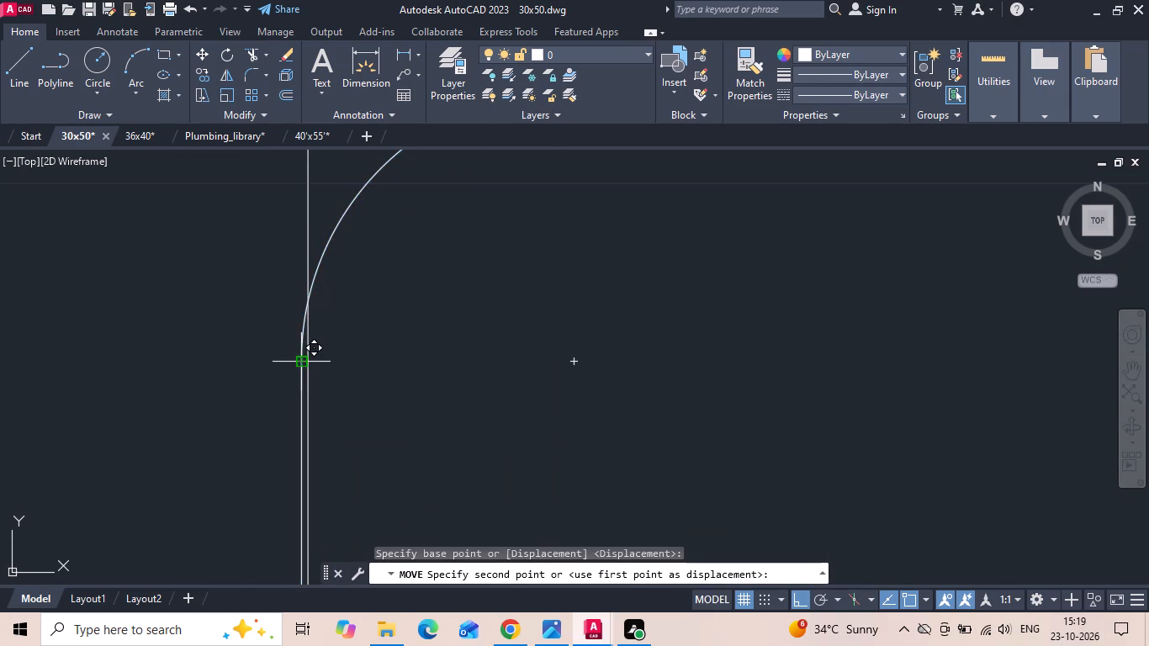
{"action": "left_click", "coordinate": [310, 366]}
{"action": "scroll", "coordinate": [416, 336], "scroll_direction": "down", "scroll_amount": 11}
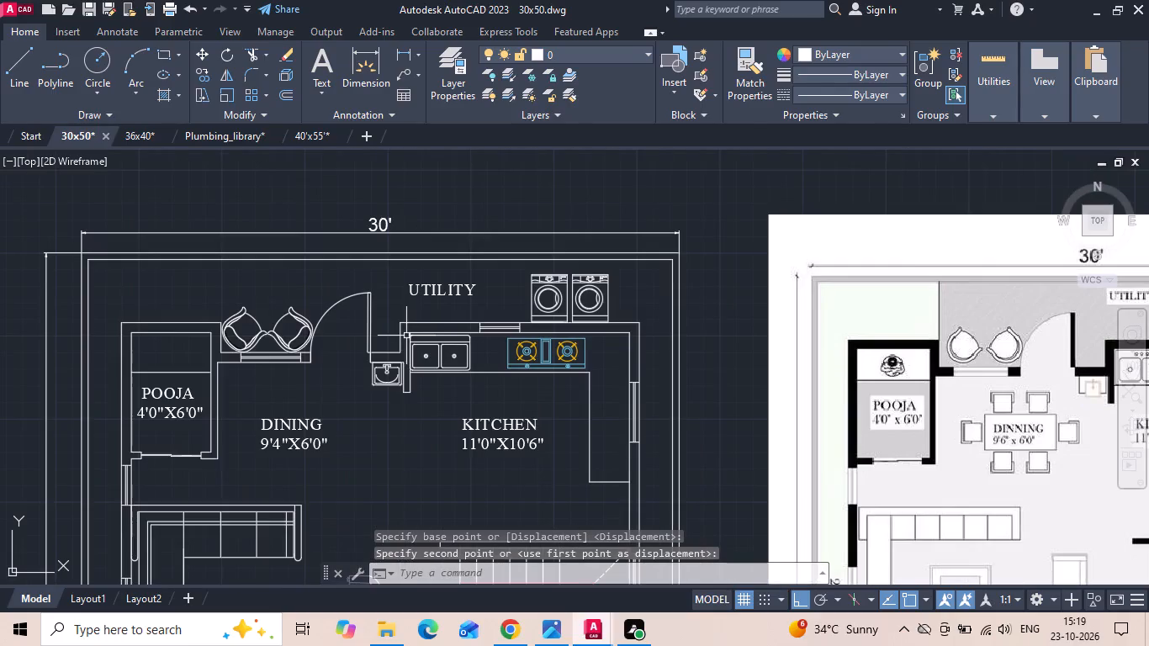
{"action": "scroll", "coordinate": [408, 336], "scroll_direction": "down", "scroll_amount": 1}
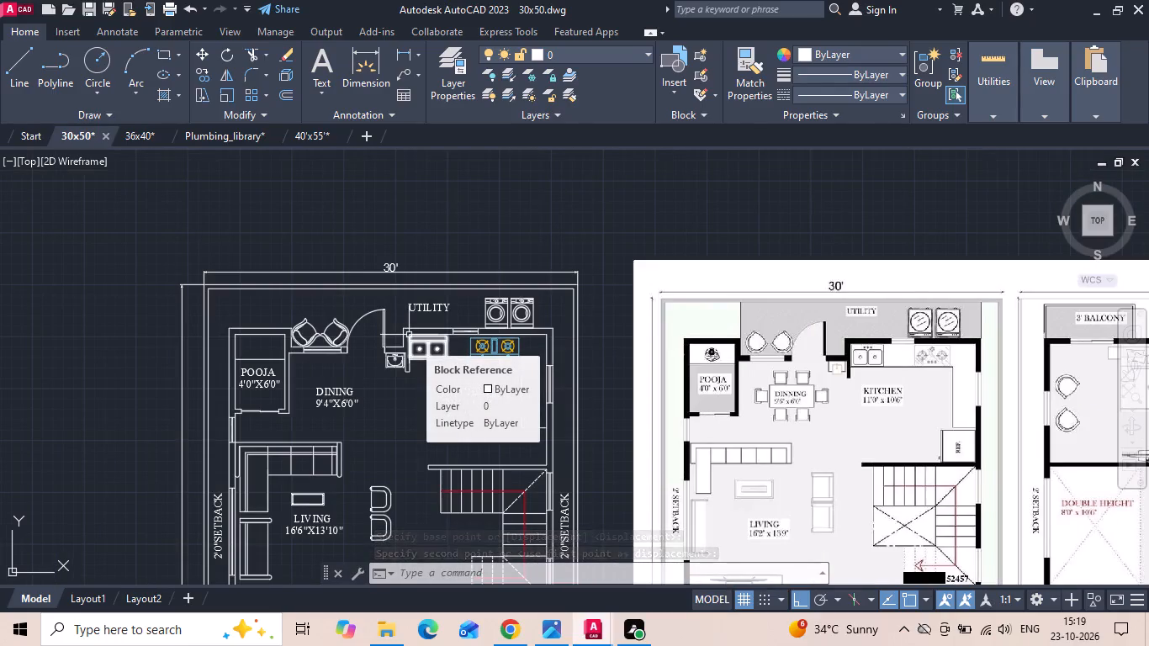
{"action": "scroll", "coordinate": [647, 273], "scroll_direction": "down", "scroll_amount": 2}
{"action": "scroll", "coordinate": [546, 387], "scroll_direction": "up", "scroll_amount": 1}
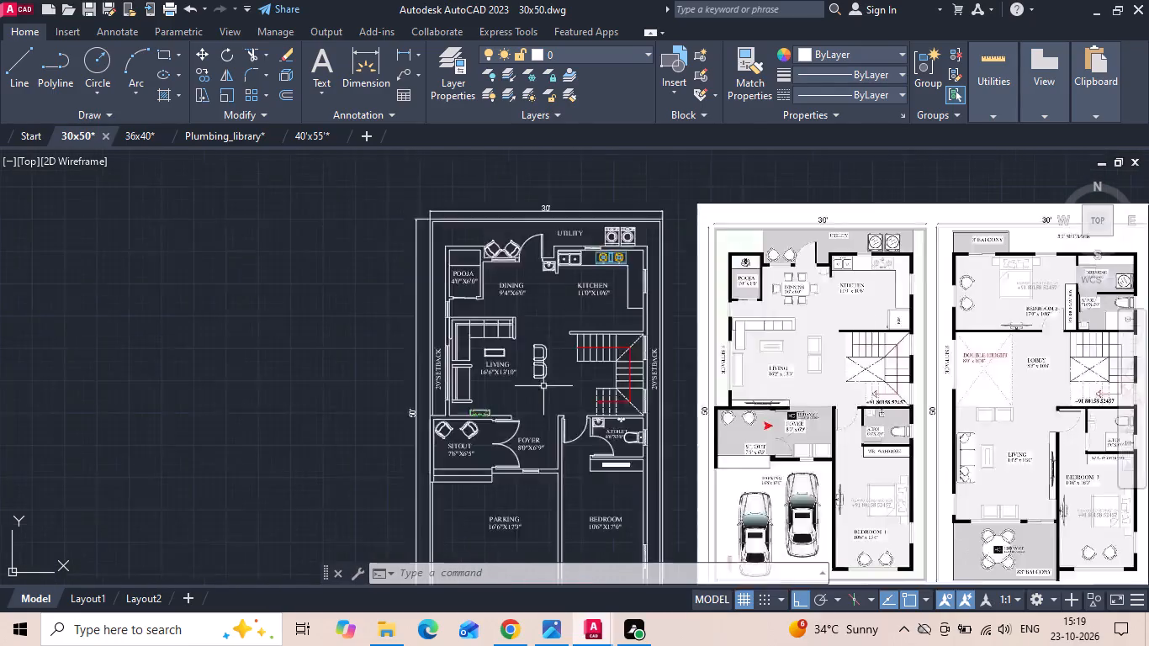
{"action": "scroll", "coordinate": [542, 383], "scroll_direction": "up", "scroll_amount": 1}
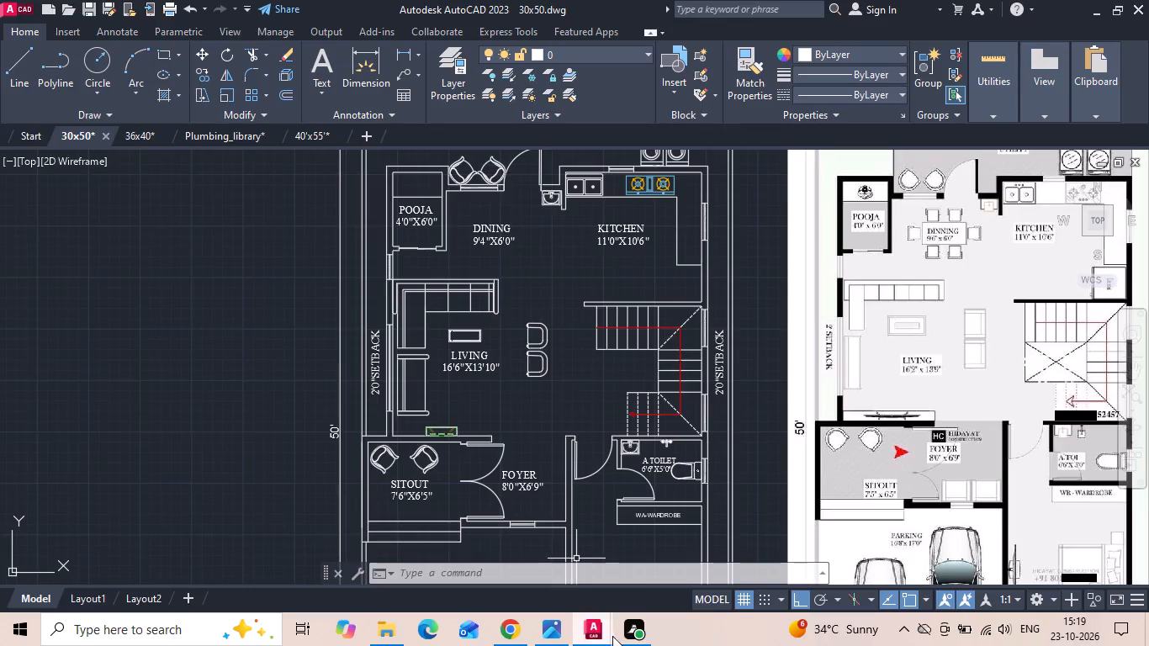
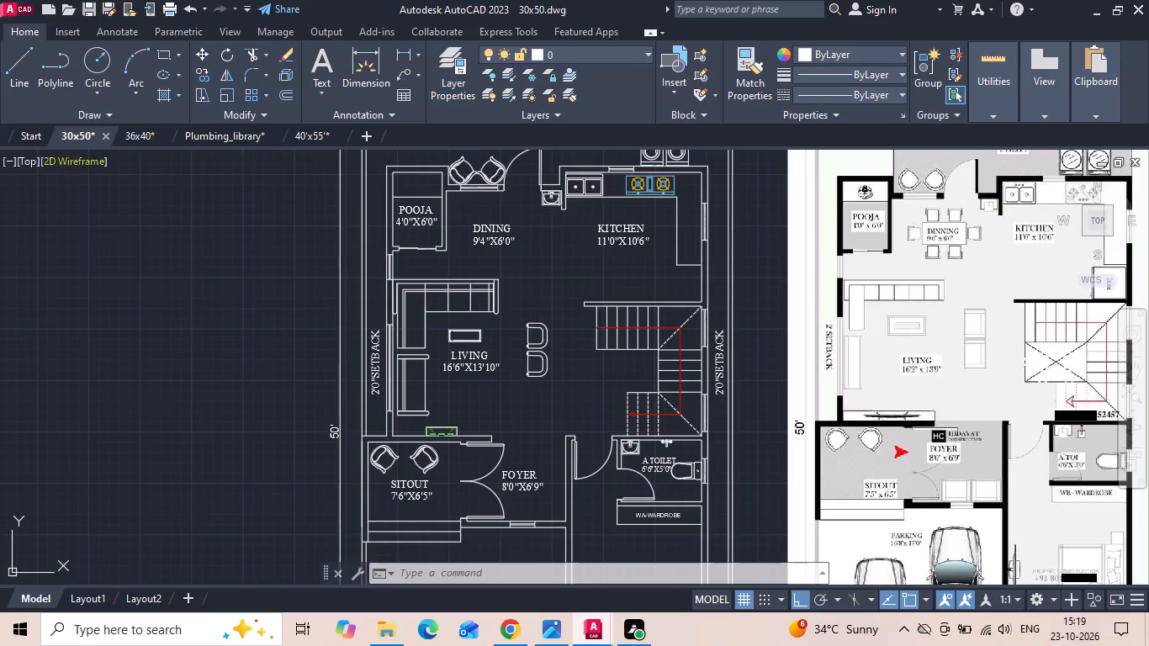
{"action": "left_click", "coordinate": [109, 645]}
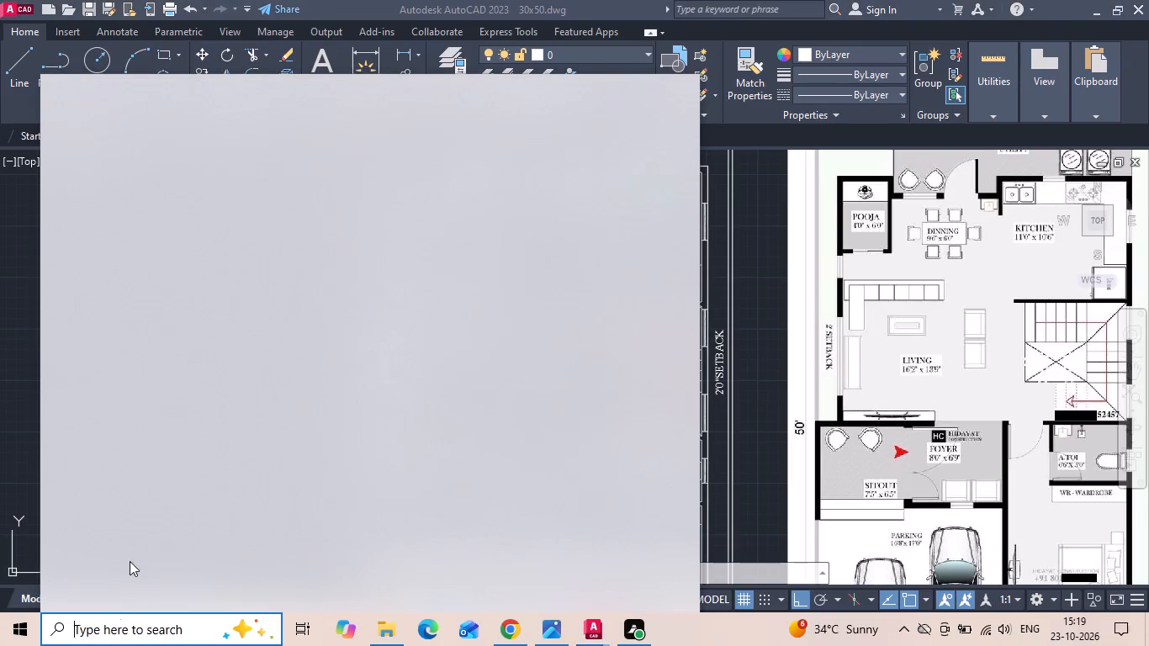
{"action": "type", "text": "FURNI"}
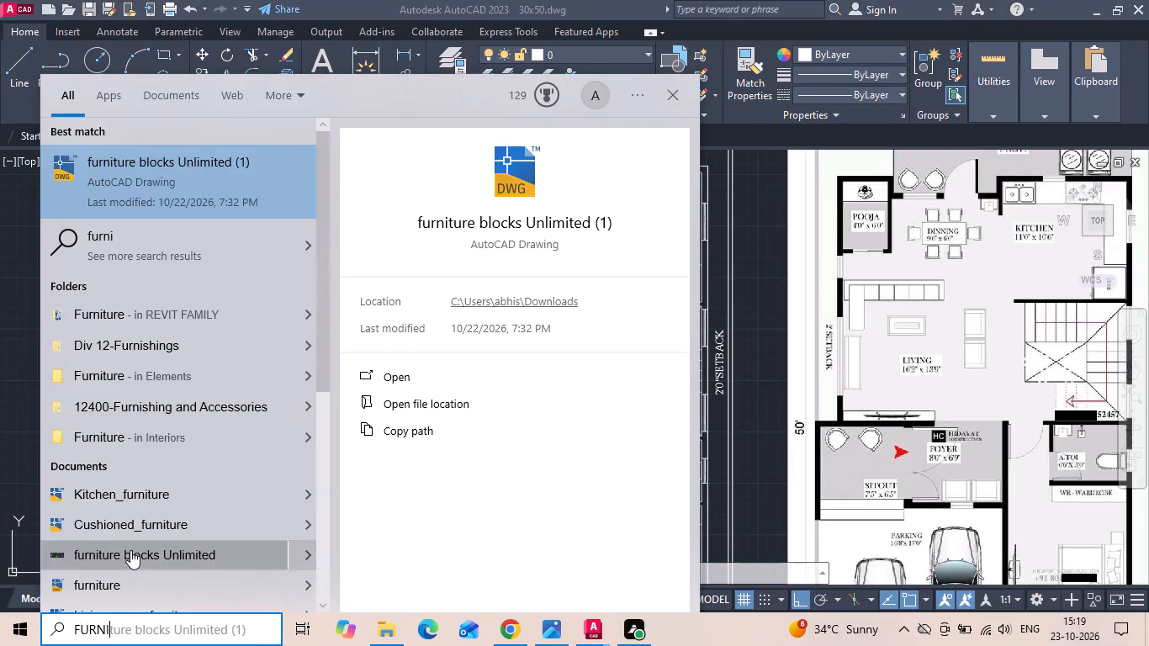
{"action": "double_click", "coordinate": [190, 187]}
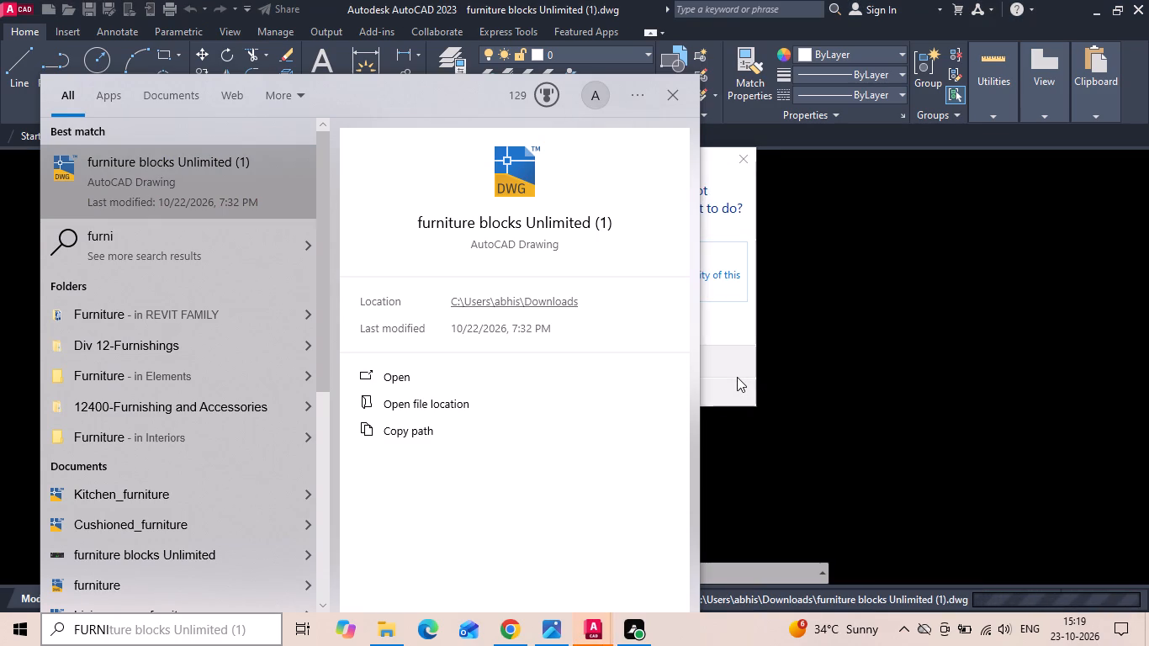
{"action": "left_click", "coordinate": [668, 103]}
{"action": "left_click", "coordinate": [706, 287]}
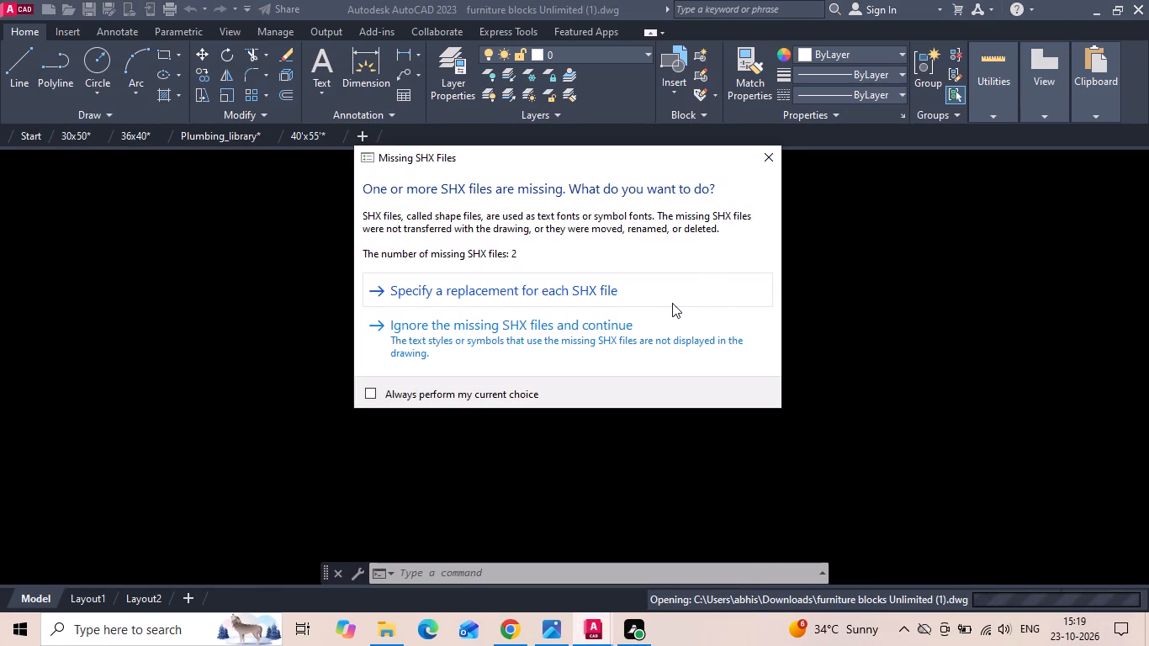
{"action": "left_click", "coordinate": [673, 296]}
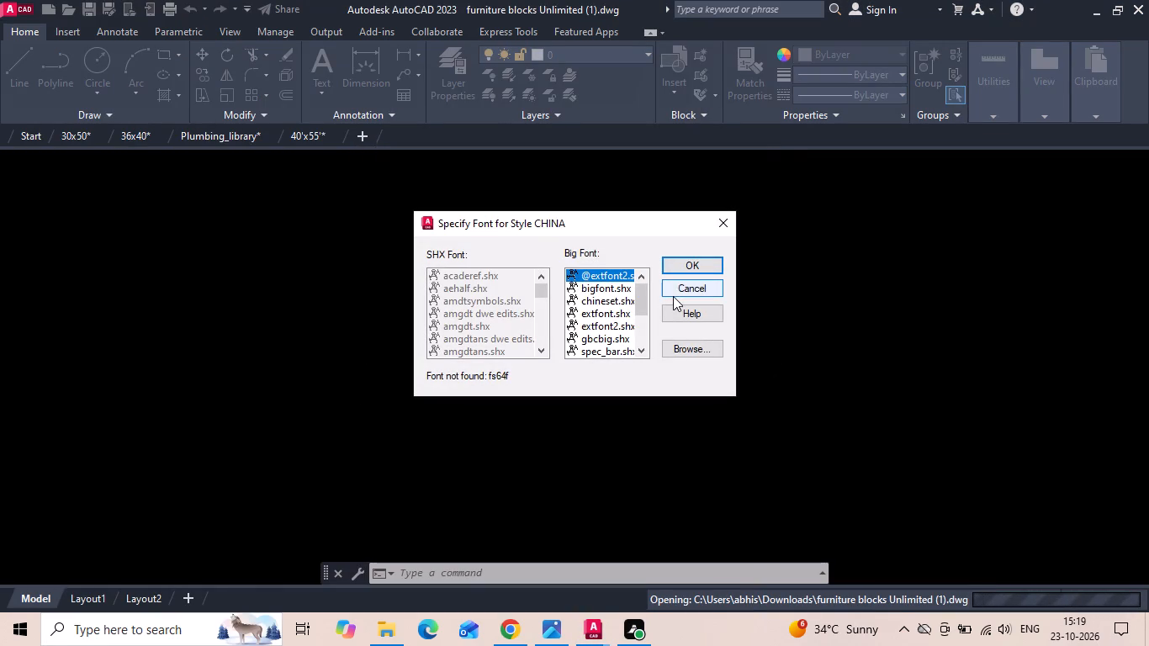
{"action": "left_click", "coordinate": [691, 268]}
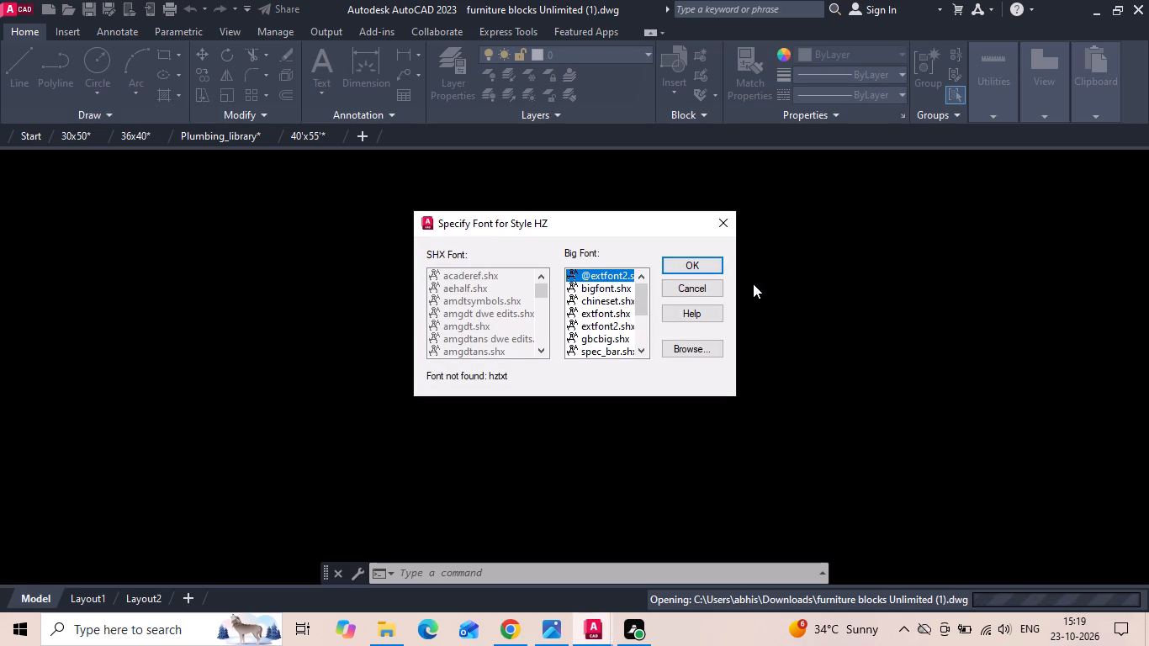
{"action": "left_click", "coordinate": [702, 262]}
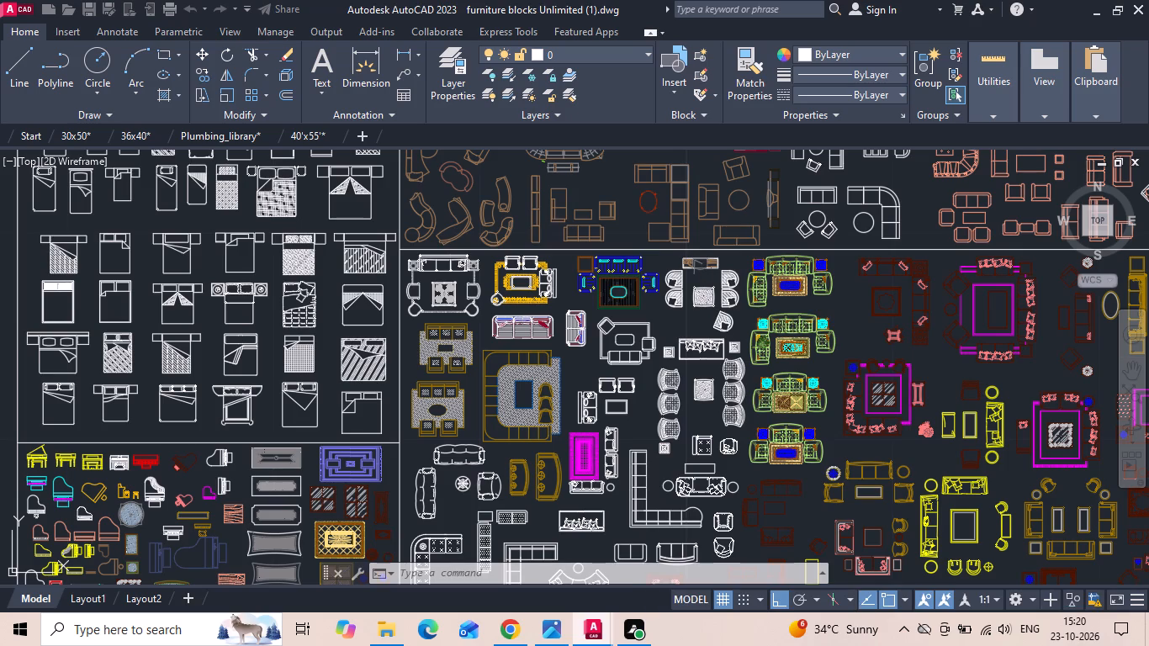
Examine the bed blocks in the furniture library and check the dining area of the 30x50 reference plan.
{"action": "middle_click_drag", "start_coordinate": [373, 302], "coordinate": [389, 352]}
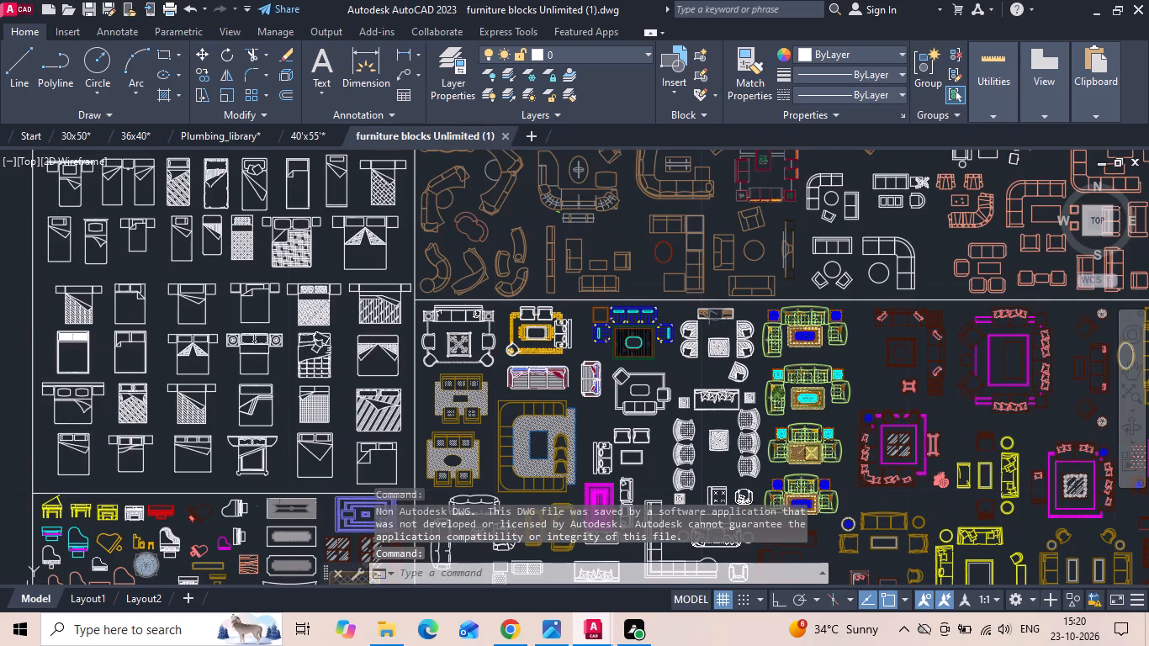
{"action": "middle_click_drag", "start_coordinate": [56, 331], "coordinate": [167, 372]}
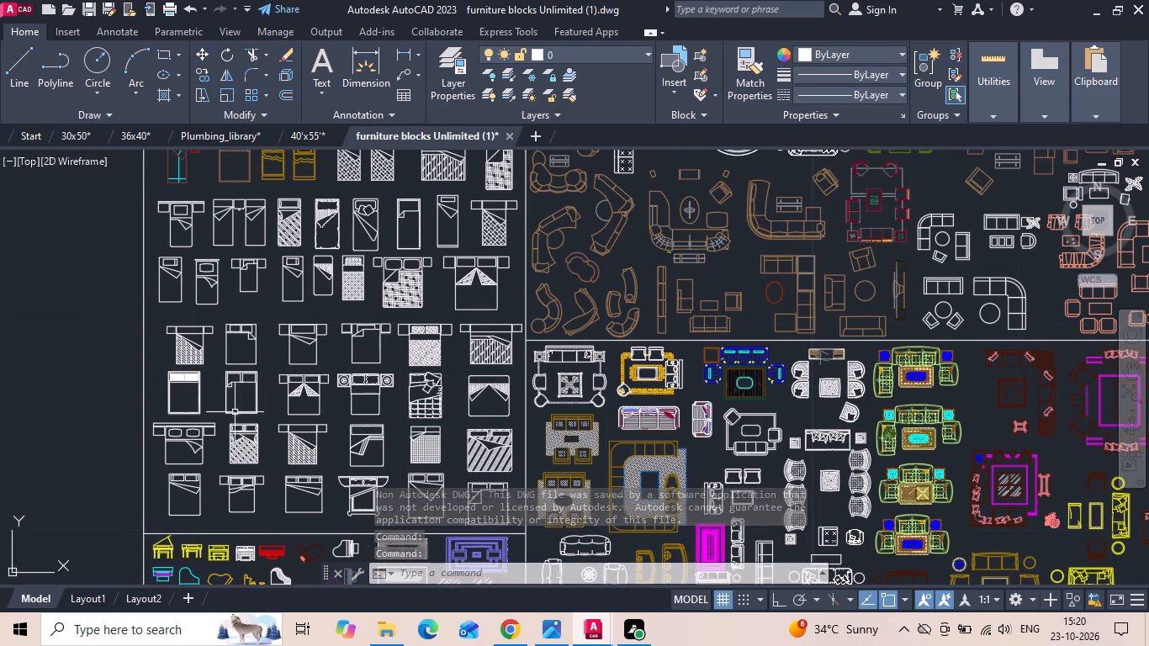
{"action": "left_click", "coordinate": [193, 443]}
{"action": "middle_click_drag", "start_coordinate": [193, 442], "coordinate": [213, 380]}
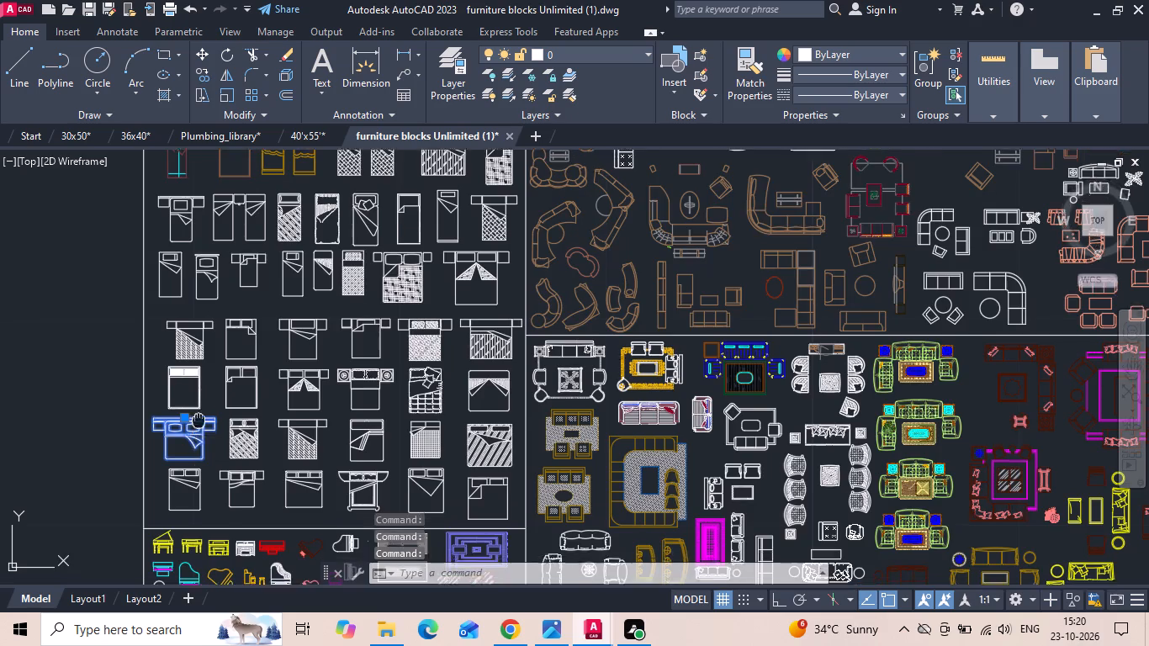
{"action": "middle_click_drag", "start_coordinate": [213, 380], "coordinate": [225, 346]}
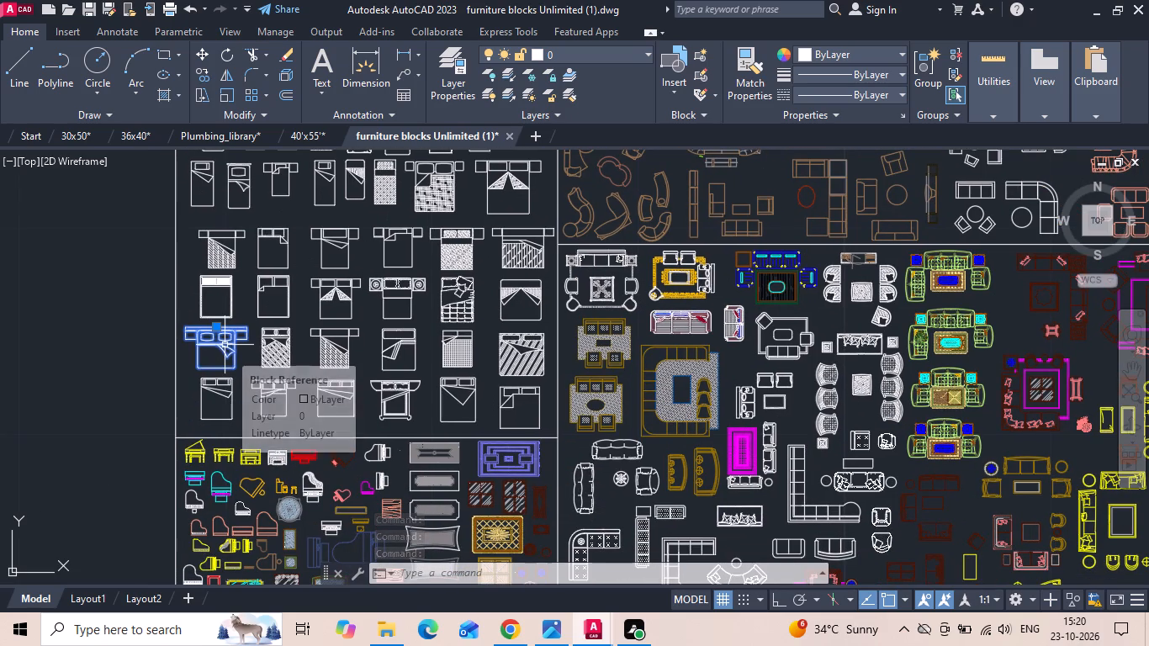
{"action": "middle_click_drag", "start_coordinate": [364, 246], "coordinate": [358, 331]}
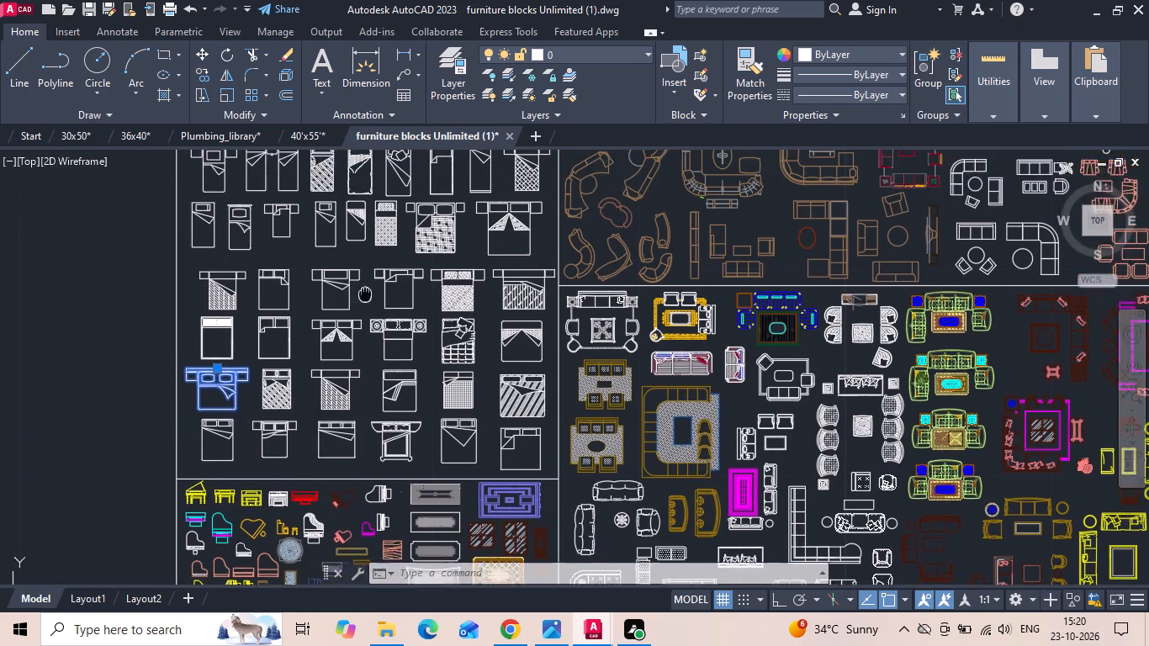
{"action": "middle_click_drag", "start_coordinate": [358, 331], "coordinate": [347, 458]}
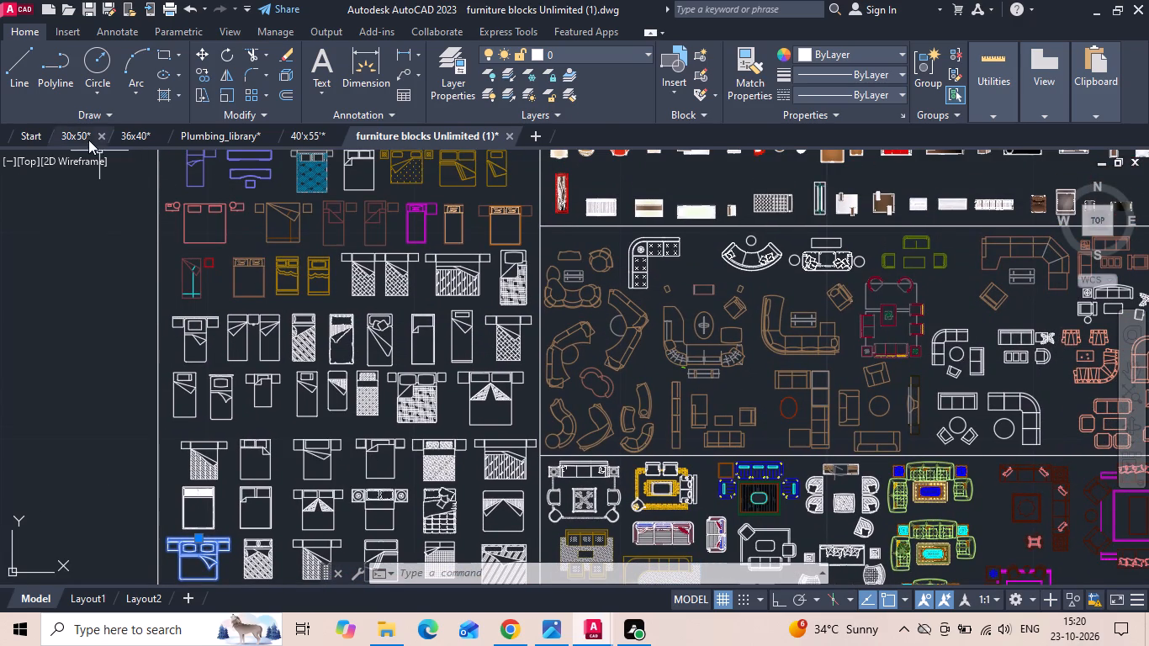
{"action": "left_click", "coordinate": [87, 135]}
{"action": "scroll", "coordinate": [937, 214], "scroll_direction": "up", "scroll_amount": 2}
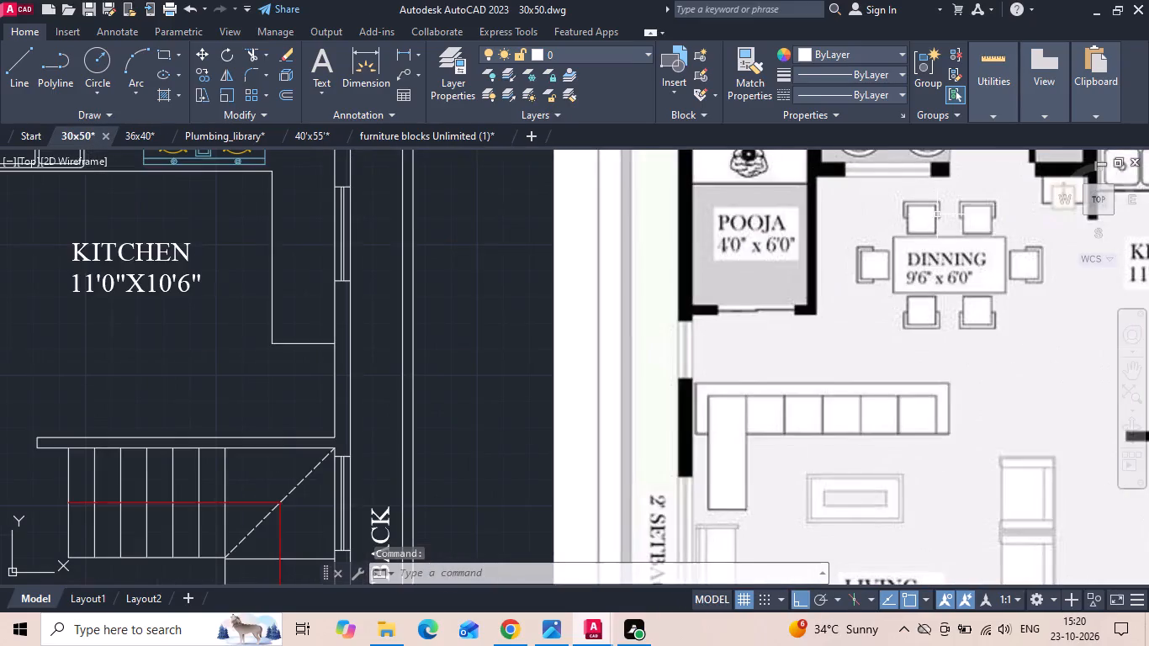
{"action": "scroll", "coordinate": [936, 214], "scroll_direction": "down", "scroll_amount": 2}
{"action": "left_click", "coordinate": [421, 134]}
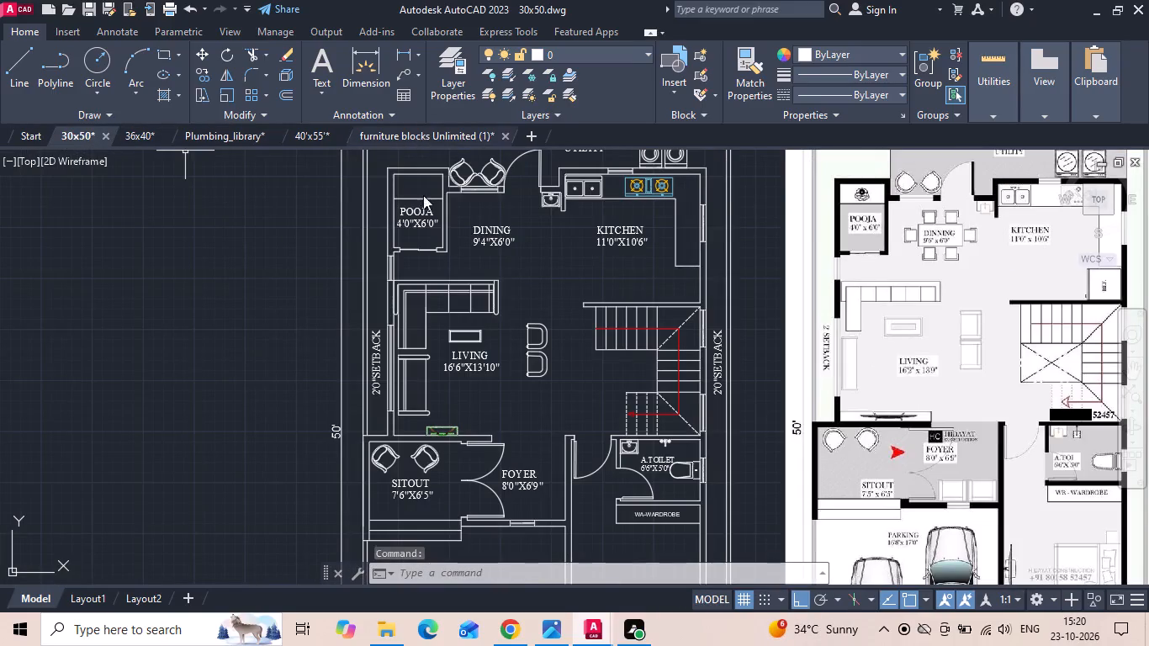
Select the white double-bed block with two folded-back cover corners in the furniture library's bed section.
{"action": "middle_click_drag", "start_coordinate": [202, 490], "coordinate": [202, 486]}
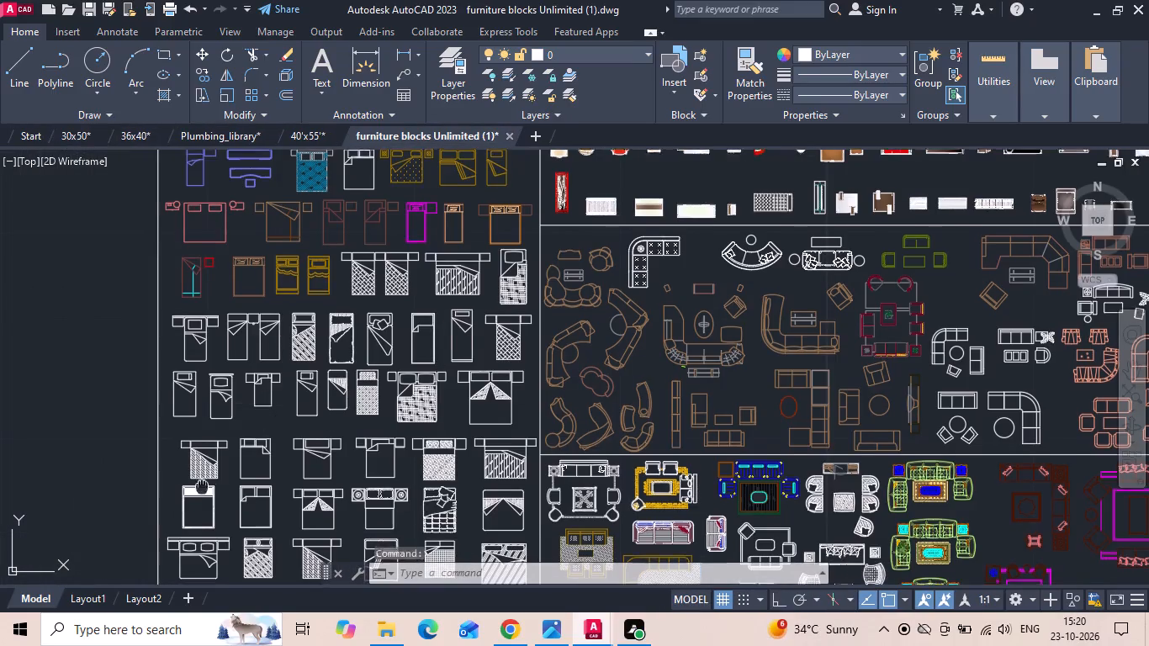
{"action": "middle_click_drag", "start_coordinate": [202, 486], "coordinate": [218, 443]}
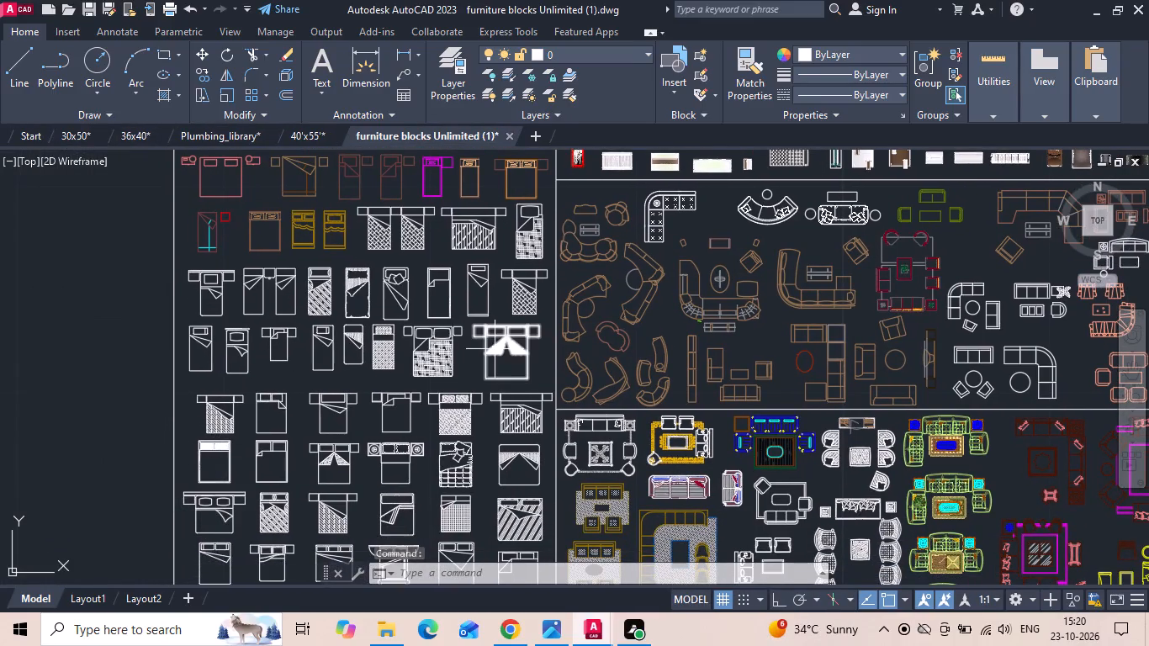
{"action": "left_click", "coordinate": [495, 349]}
Add the dark-blue rectangular six-chair dining table block from the dining section to the selection.
{"action": "middle_click_drag", "start_coordinate": [409, 299], "coordinate": [410, 477]}
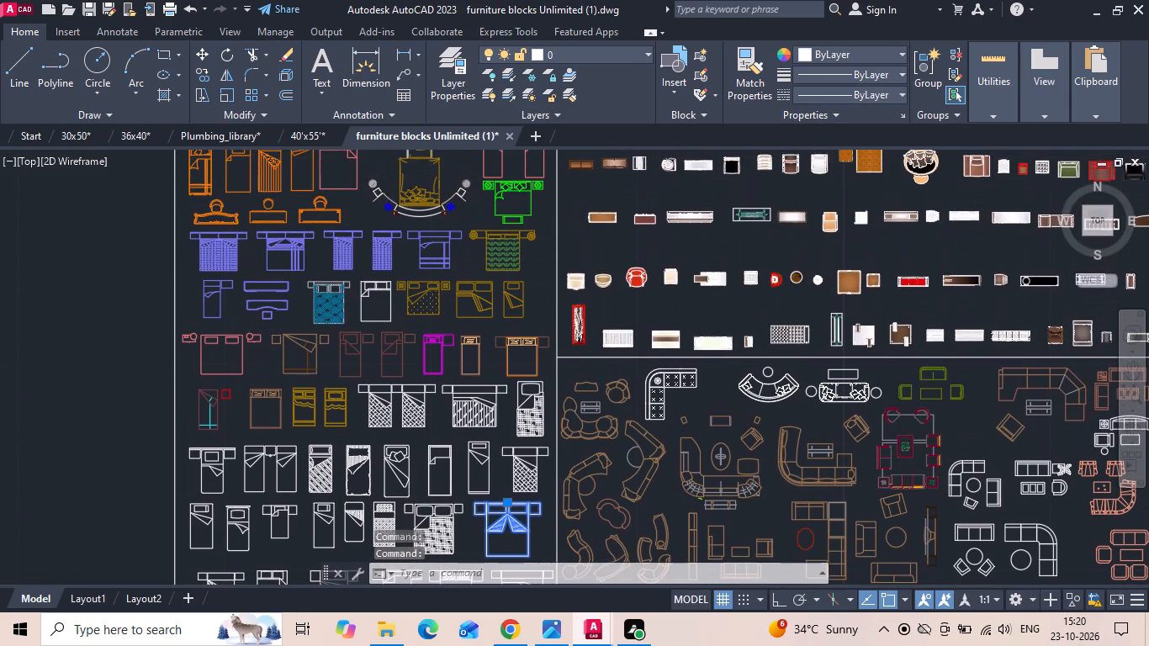
{"action": "middle_click_drag", "start_coordinate": [314, 360], "coordinate": [320, 400]}
{"action": "scroll", "coordinate": [322, 374], "scroll_direction": "down", "scroll_amount": 1}
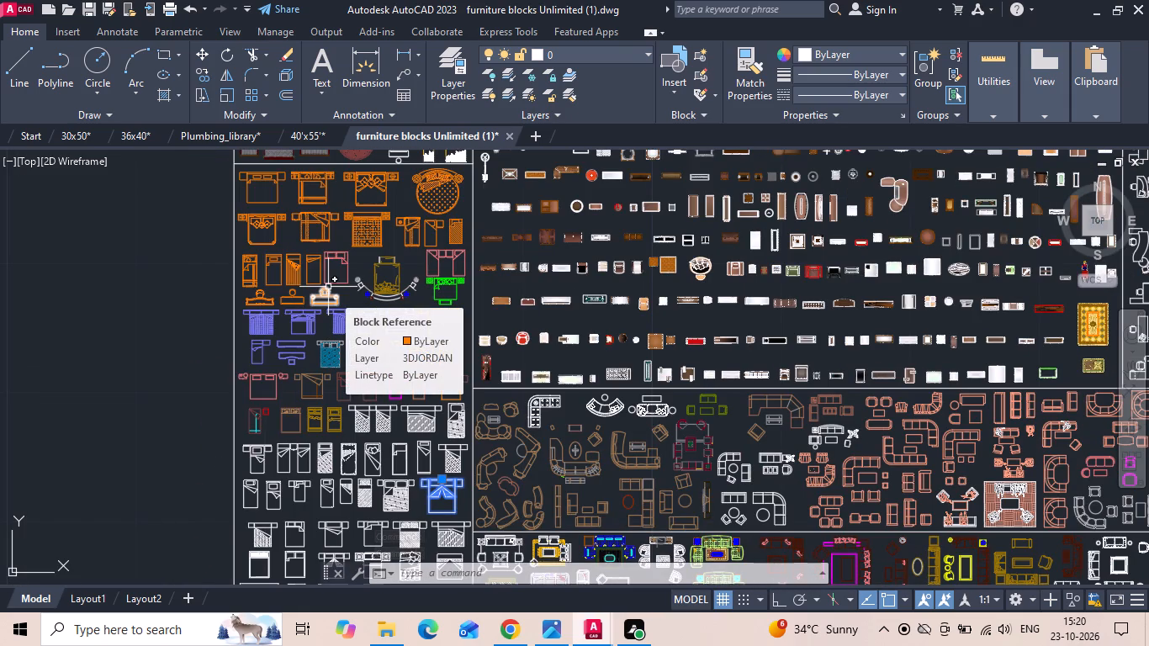
{"action": "scroll", "coordinate": [376, 421], "scroll_direction": "down", "scroll_amount": 2}
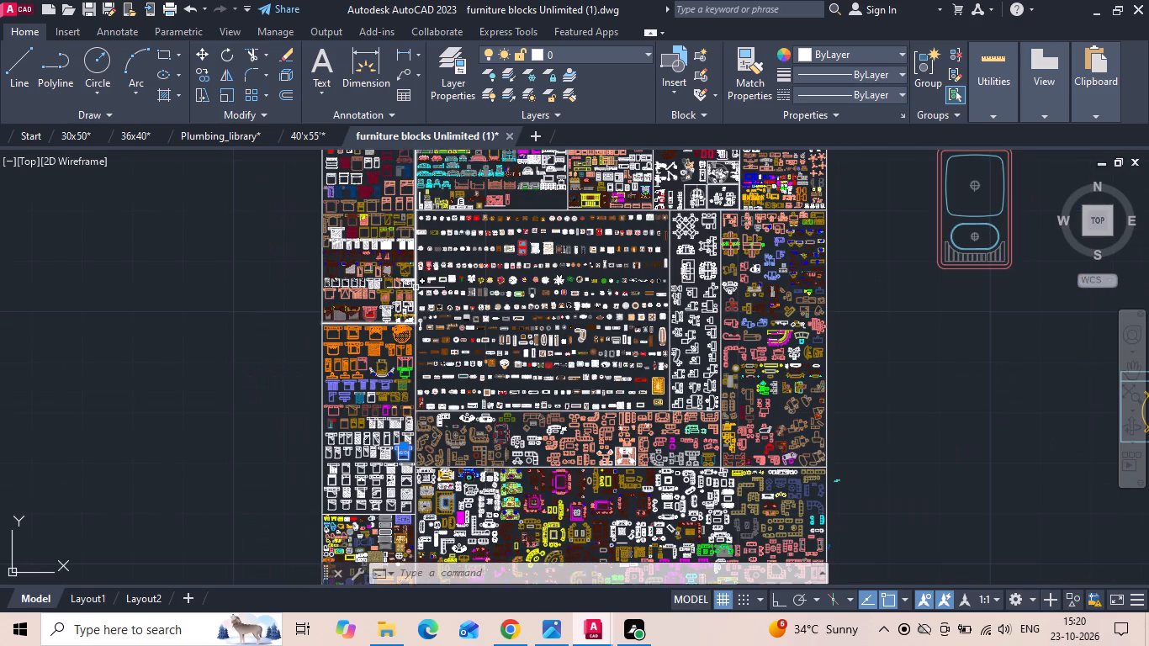
{"action": "middle_click_drag", "start_coordinate": [416, 288], "coordinate": [449, 472]}
{"action": "scroll", "coordinate": [400, 255], "scroll_direction": "up", "scroll_amount": 3}
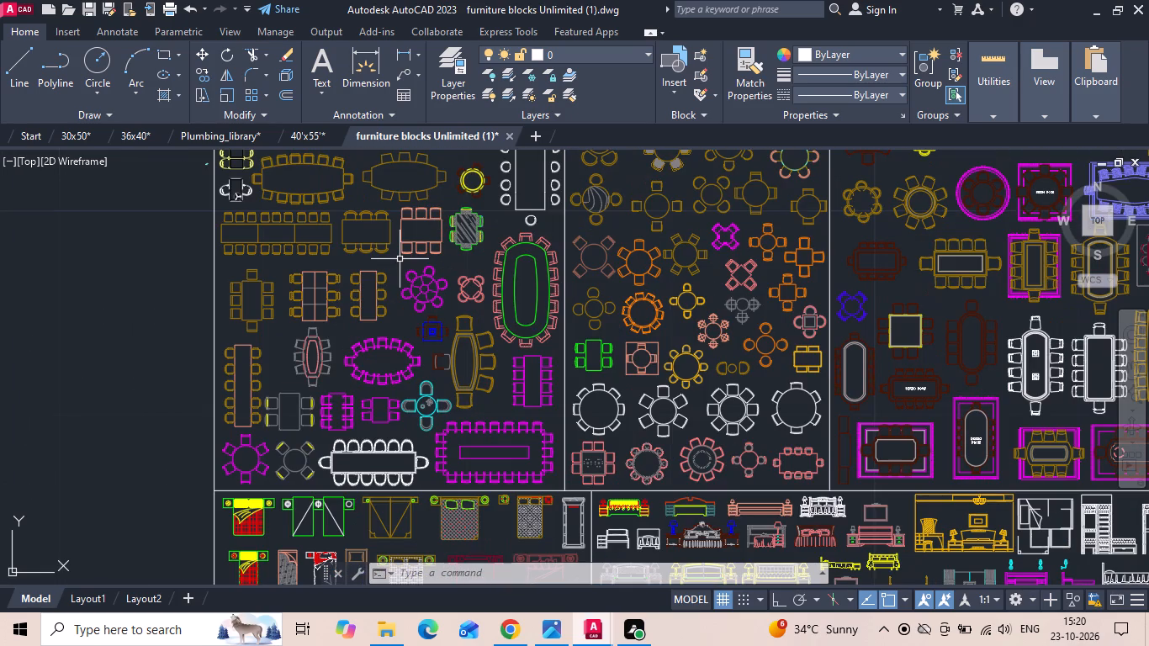
{"action": "middle_click_drag", "start_coordinate": [397, 265], "coordinate": [410, 469]}
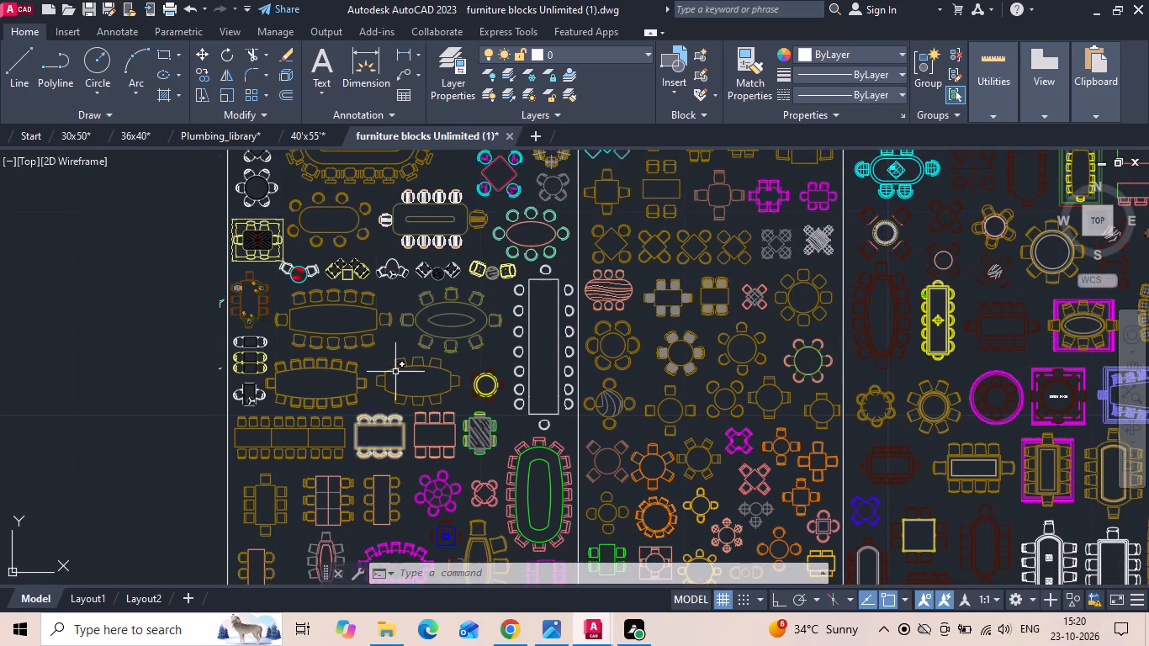
{"action": "middle_click_drag", "start_coordinate": [376, 283], "coordinate": [366, 458]}
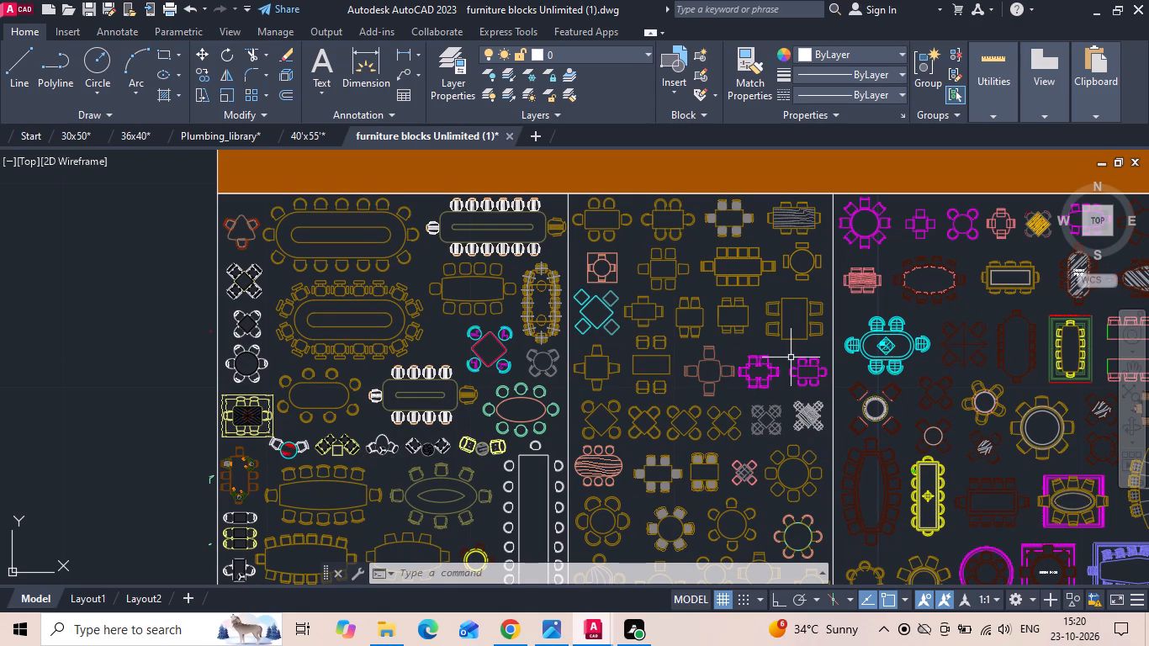
{"action": "middle_click_drag", "start_coordinate": [855, 344], "coordinate": [527, 363]}
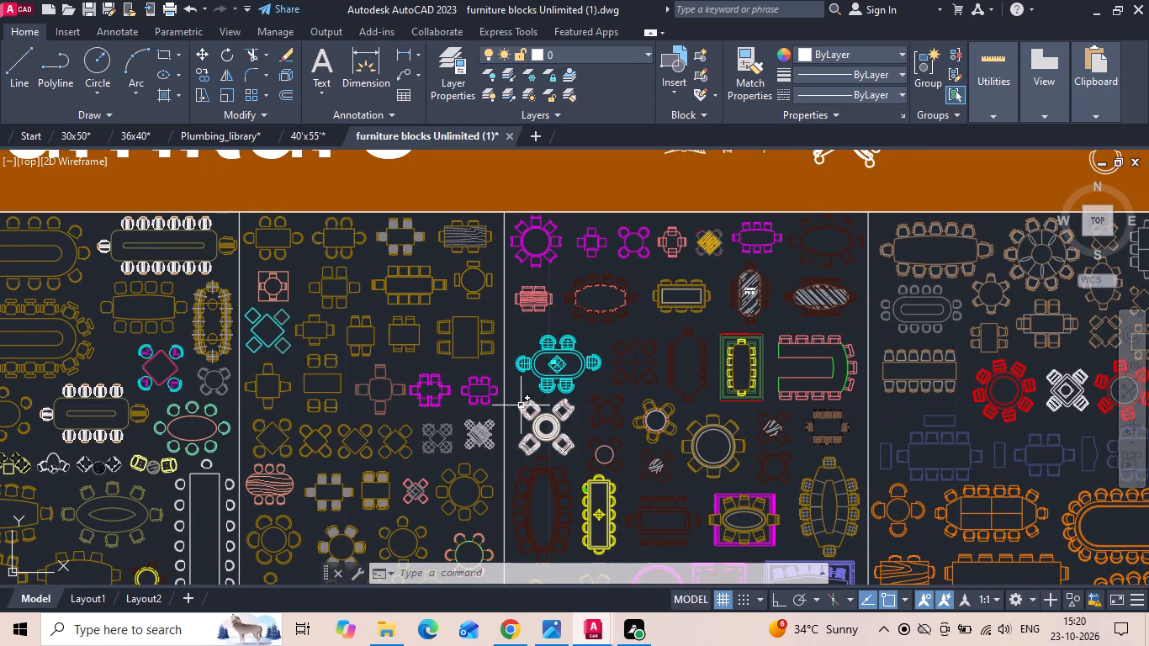
{"action": "middle_click_drag", "start_coordinate": [972, 357], "coordinate": [457, 335]}
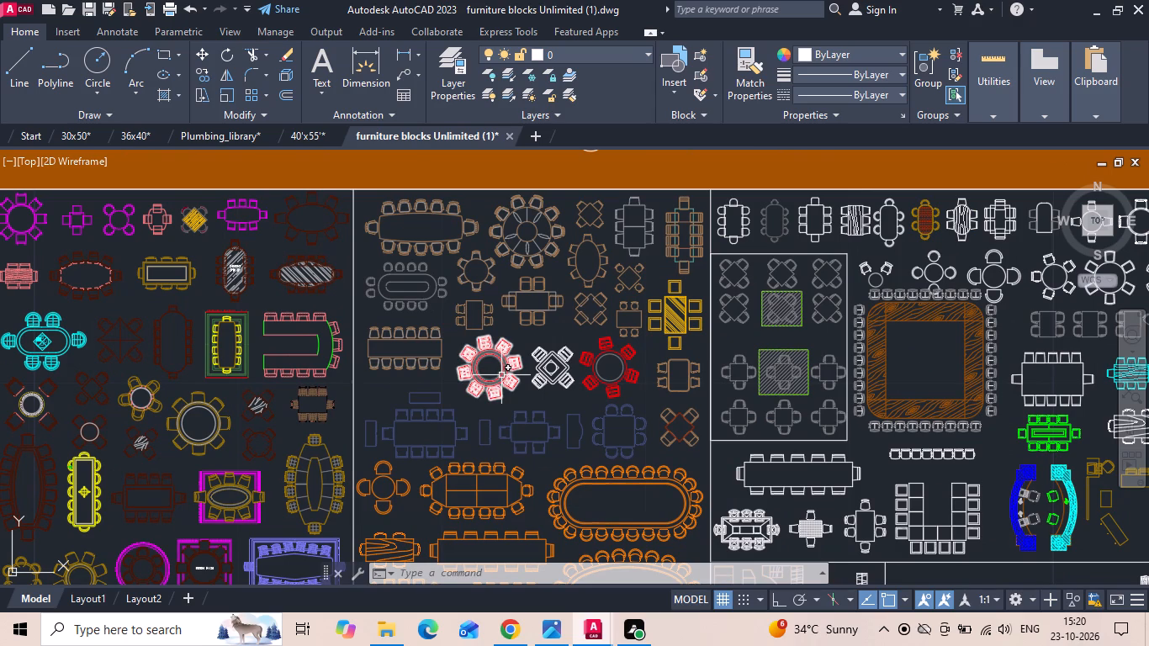
{"action": "scroll", "coordinate": [519, 447], "scroll_direction": "up", "scroll_amount": 1}
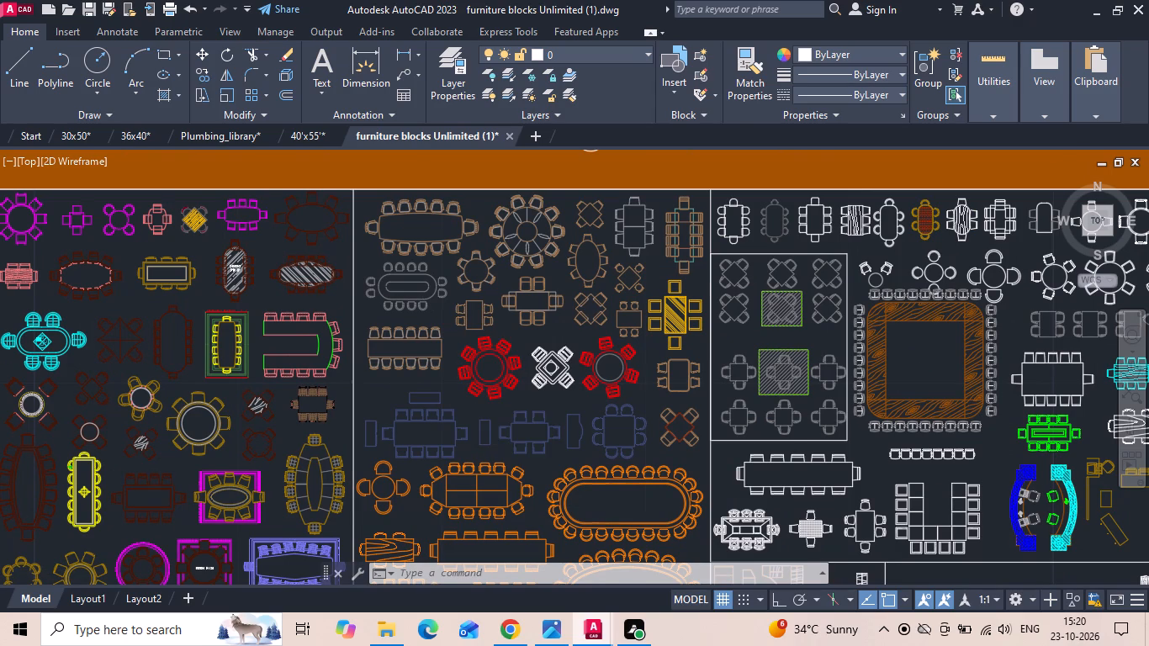
{"action": "left_click", "coordinate": [534, 428]}
{"action": "left_click", "coordinate": [520, 389]}
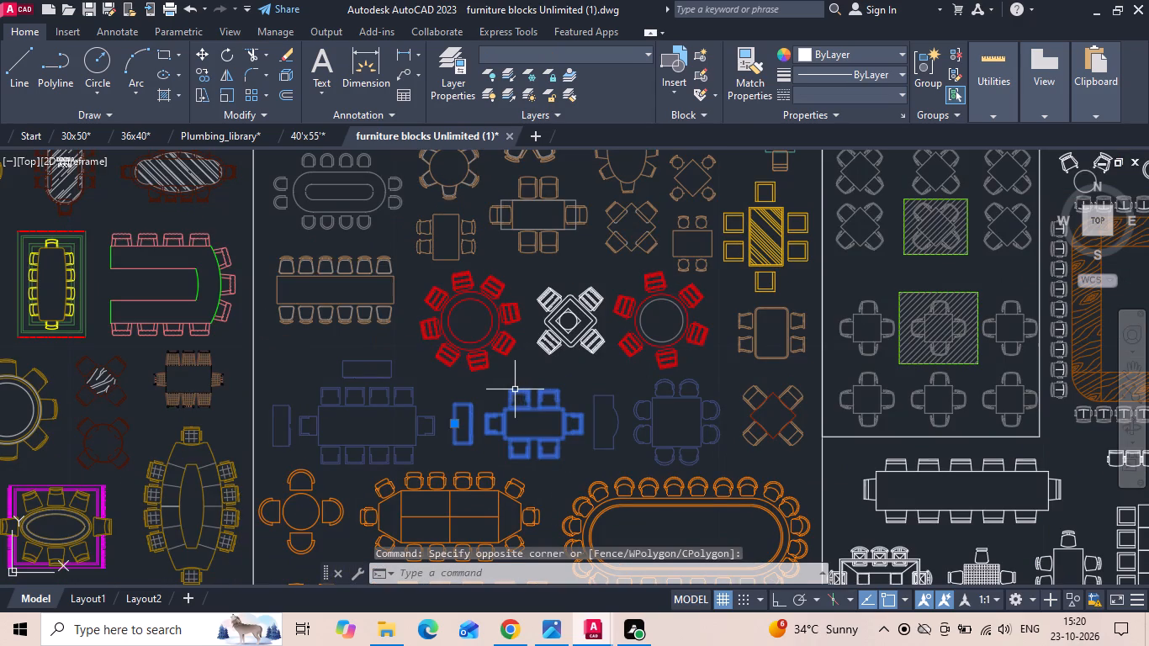
Look over the remaining furniture sections and copy the selected double bed and dining table blocks to the clipboard.
{"action": "scroll", "coordinate": [316, 398], "scroll_direction": "down", "scroll_amount": 1}
{"action": "middle_click_drag", "start_coordinate": [836, 329], "coordinate": [453, 351]}
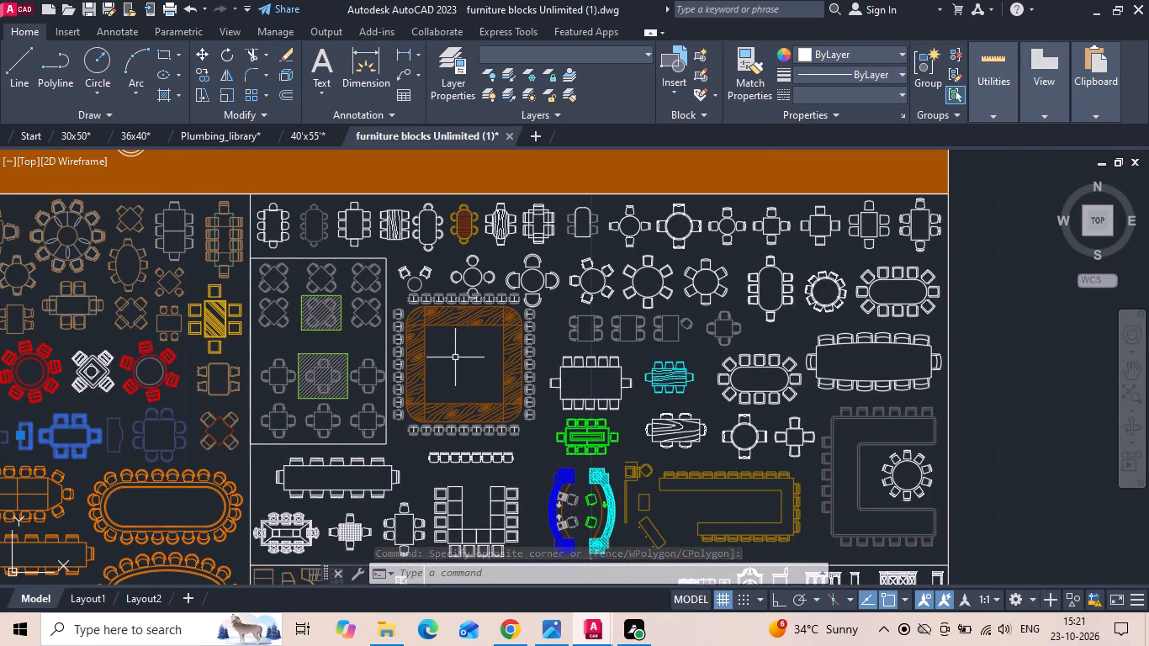
{"action": "middle_click_drag", "start_coordinate": [606, 401], "coordinate": [698, 320]}
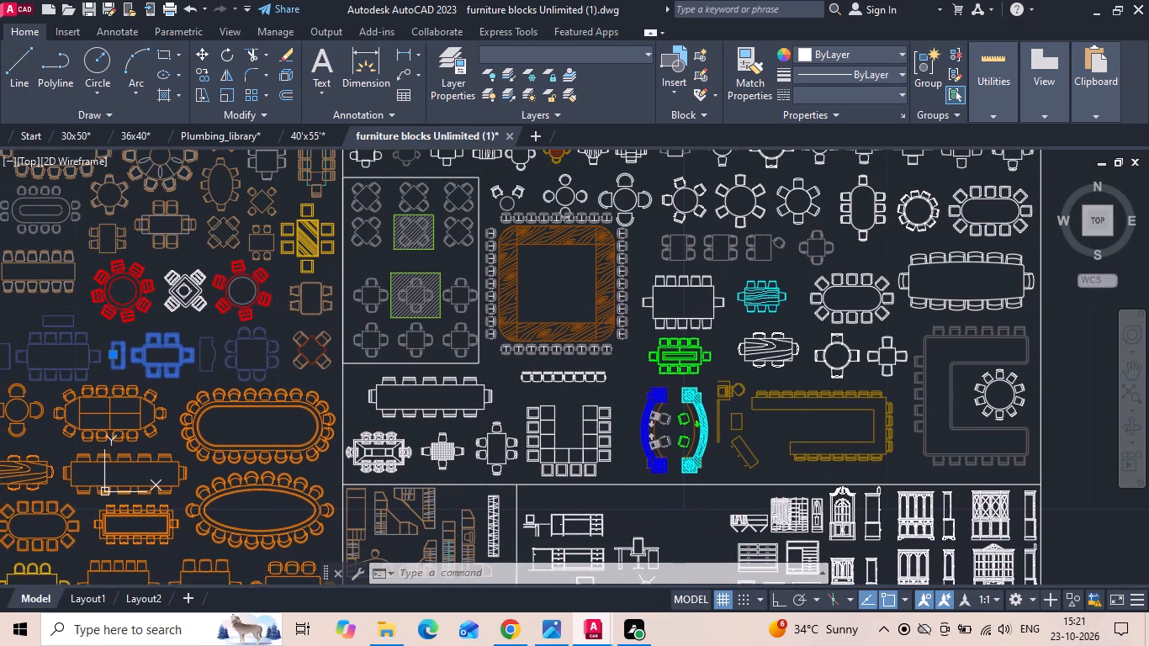
{"action": "middle_click_drag", "start_coordinate": [538, 392], "coordinate": [609, 300]}
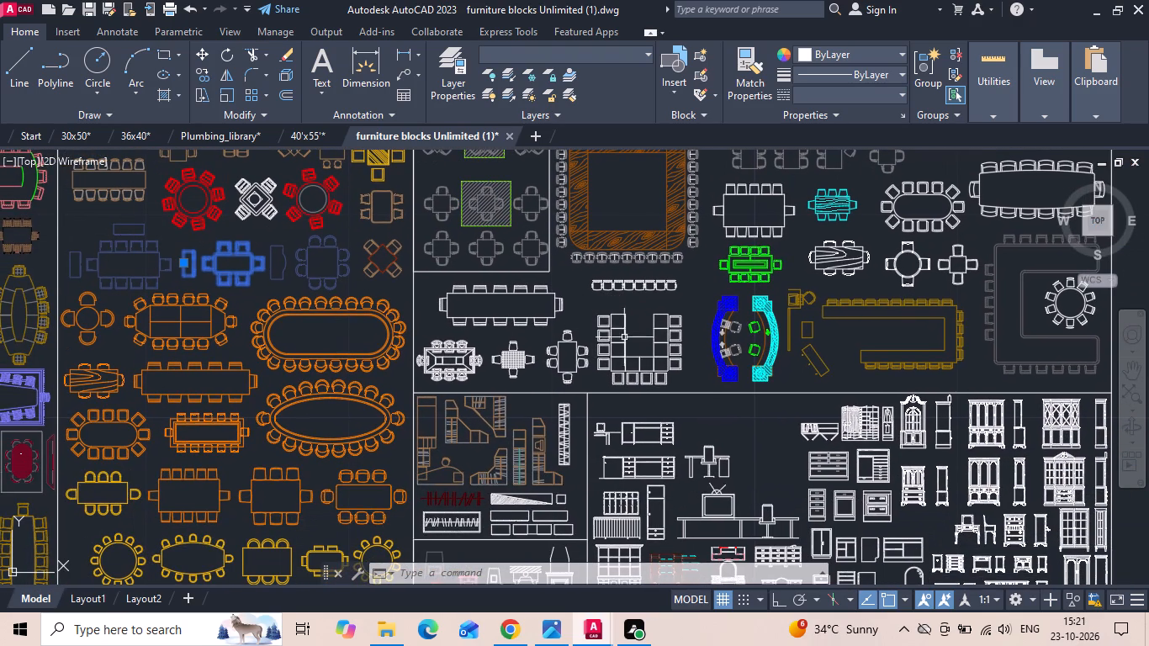
{"action": "scroll", "coordinate": [796, 341], "scroll_direction": "down", "scroll_amount": 1}
{"action": "scroll", "coordinate": [768, 237], "scroll_direction": "down", "scroll_amount": 1}
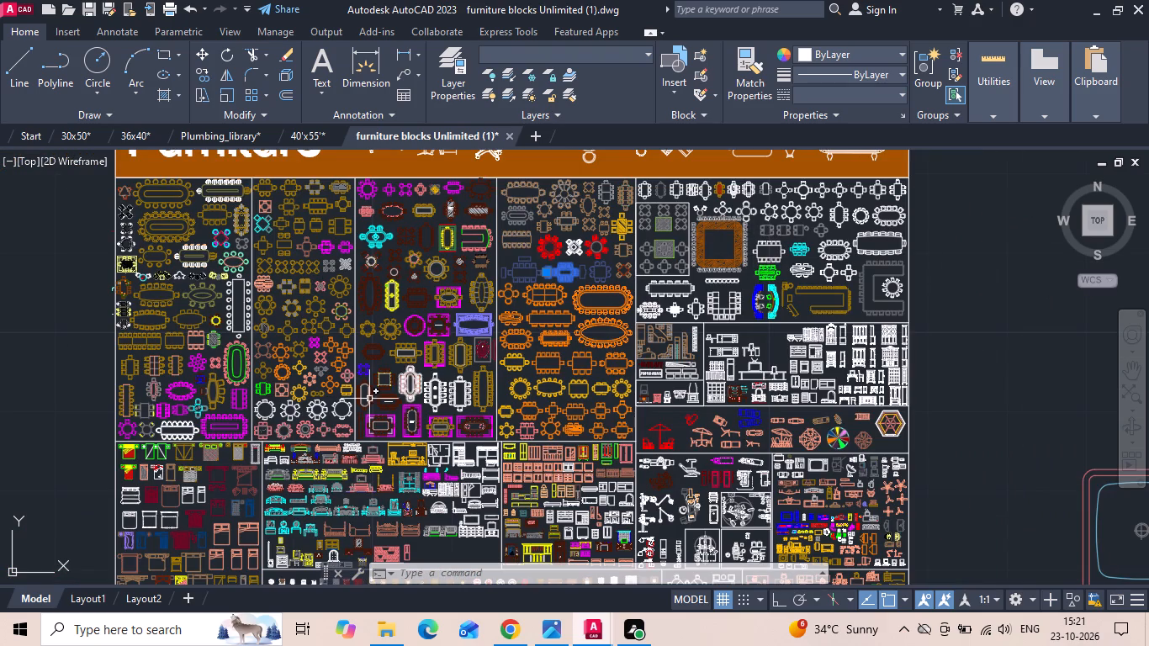
{"action": "middle_click_drag", "start_coordinate": [295, 404], "coordinate": [386, 273]}
{"action": "middle_click_drag", "start_coordinate": [308, 399], "coordinate": [359, 244]}
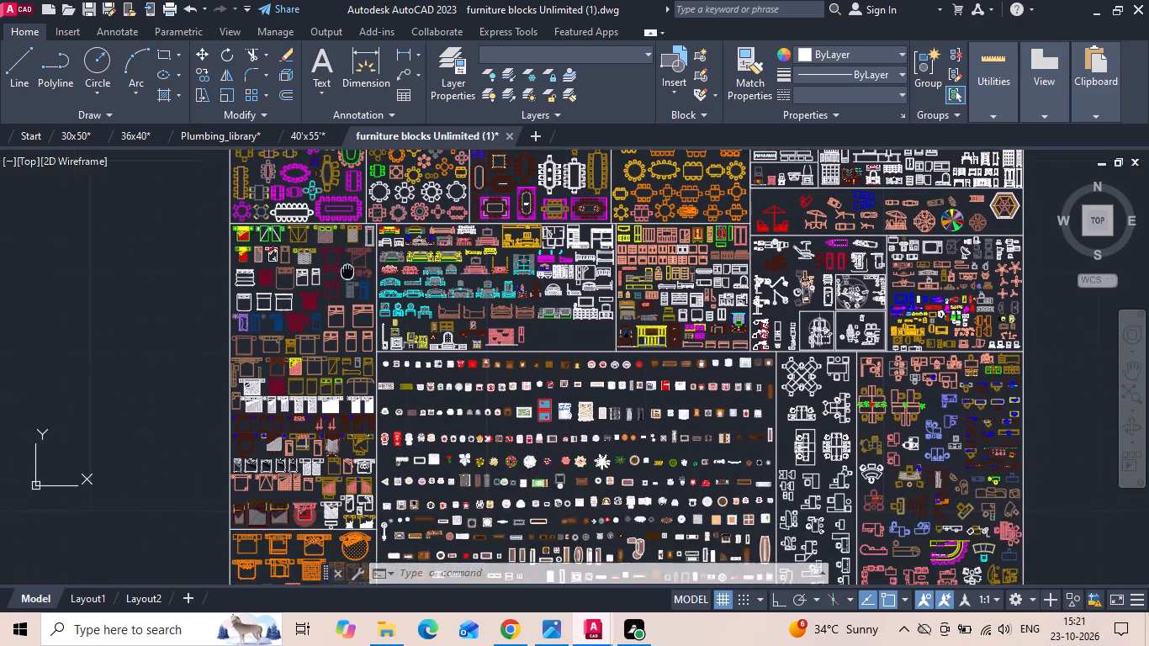
{"action": "middle_click_drag", "start_coordinate": [359, 244], "coordinate": [368, 221]}
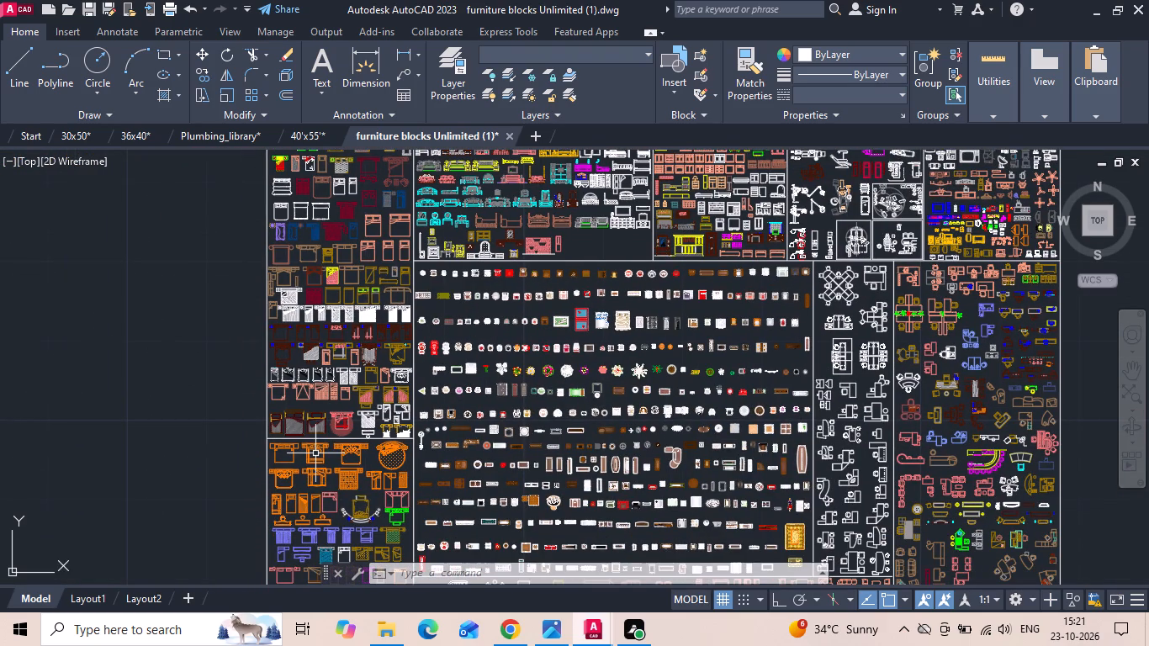
{"action": "middle_click_drag", "start_coordinate": [314, 430], "coordinate": [328, 275]}
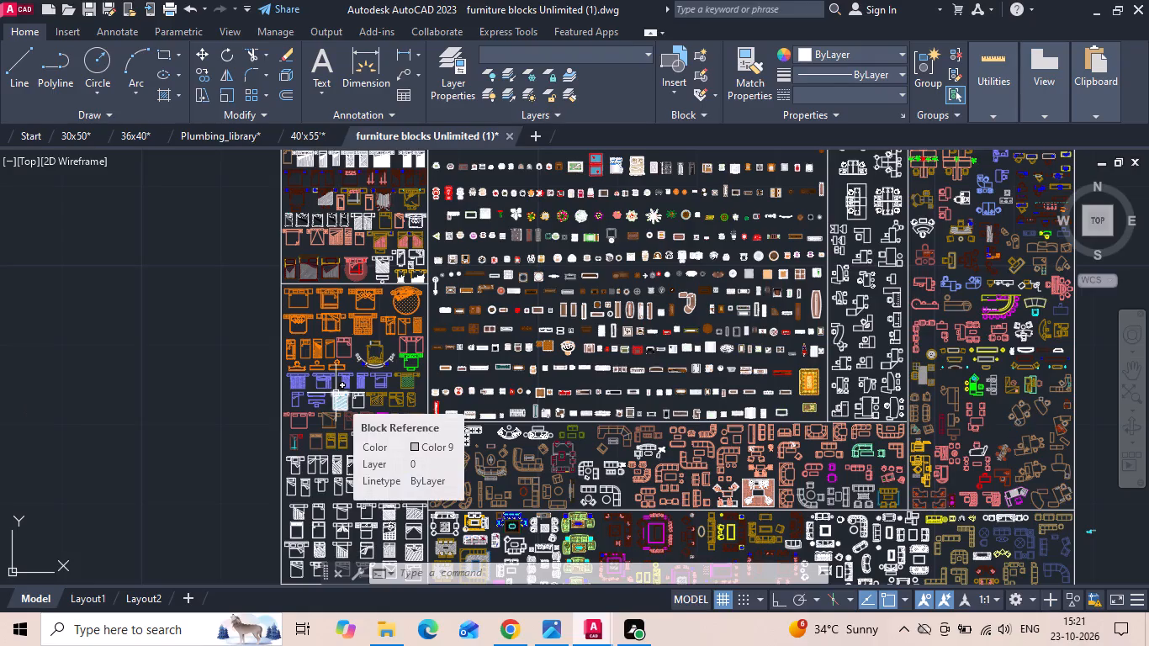
{"action": "key", "text": "ctrl+c"}
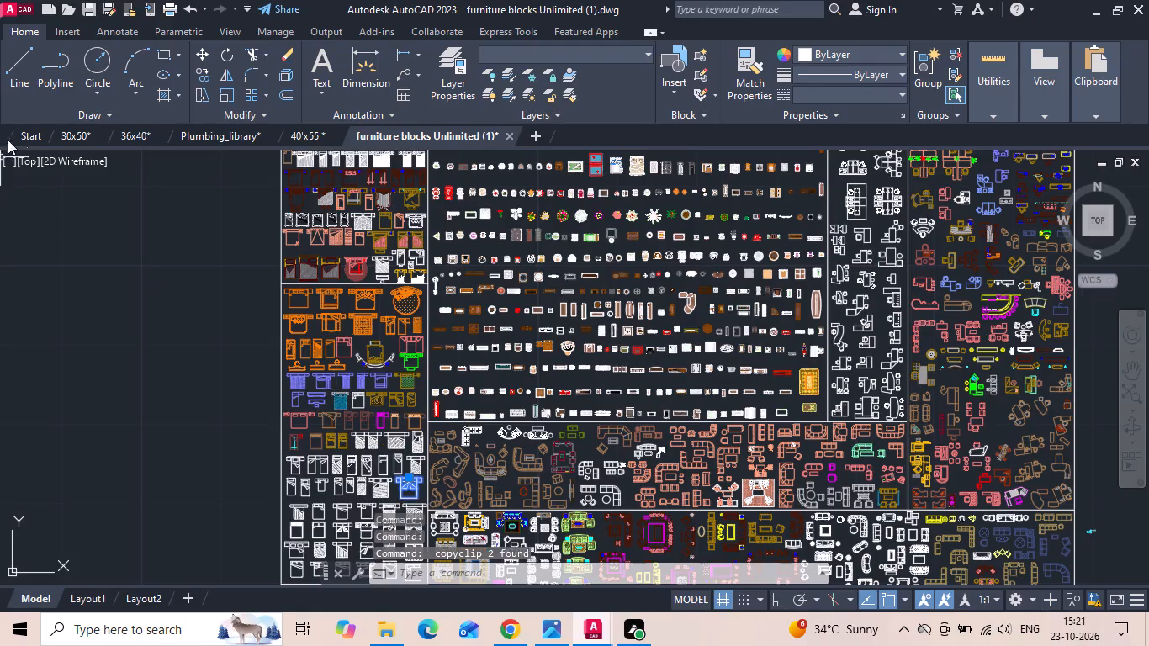
Paste the copied bed and dining table blocks into the 30x50 drawing, in the empty space beside the floor plan's living room.
{"action": "left_click", "coordinate": [63, 143]}
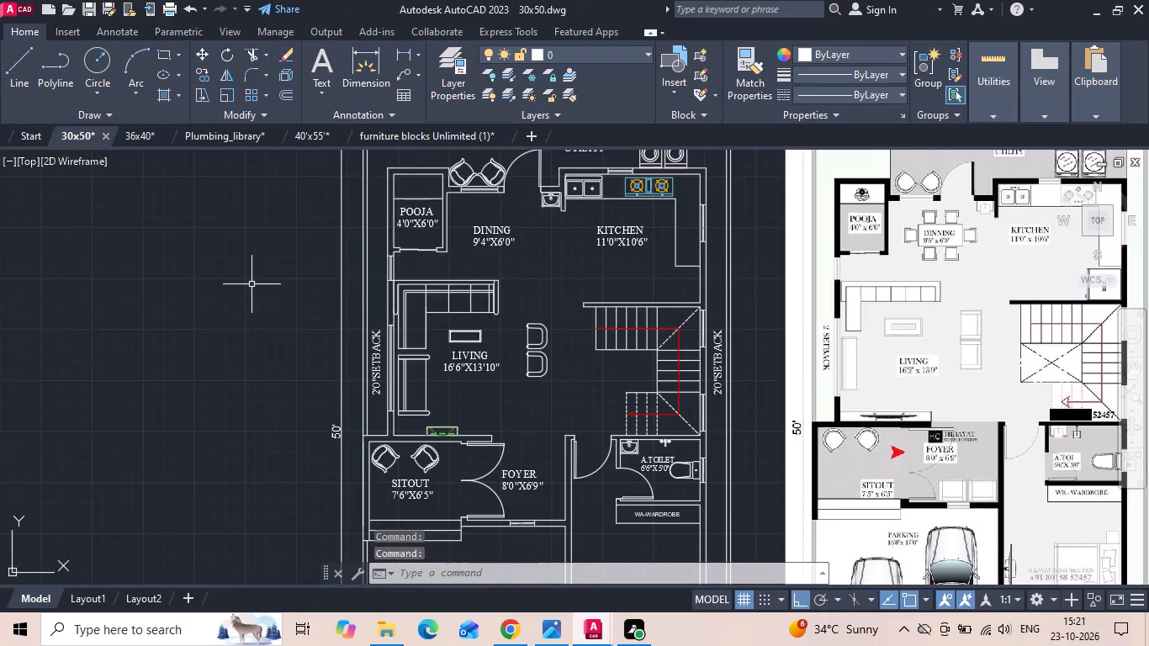
{"action": "key", "text": "ctrl+v"}
{"action": "scroll", "coordinate": [310, 342], "scroll_direction": "down", "scroll_amount": 1}
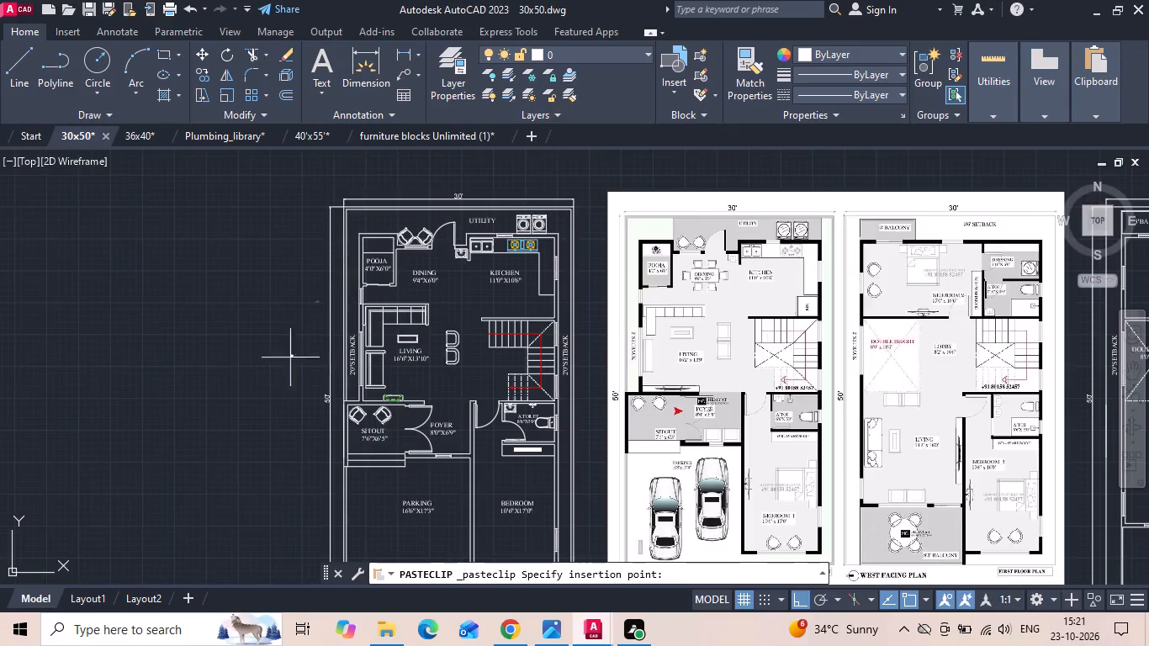
{"action": "scroll", "coordinate": [237, 383], "scroll_direction": "down", "scroll_amount": 1}
{"action": "scroll", "coordinate": [214, 393], "scroll_direction": "up", "scroll_amount": 1}
{"action": "left_click", "coordinate": [231, 343]}
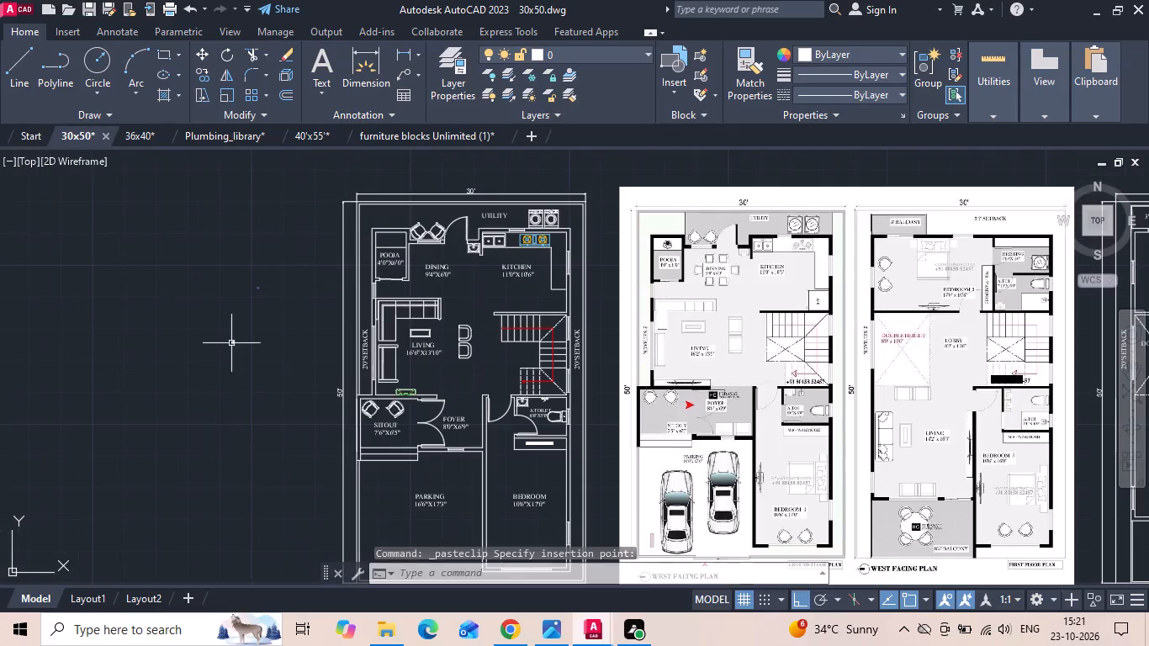
Move the pasted dining table block close to the bed block, just above its headboard, with Ortho off.
{"action": "left_click_drag", "start_coordinate": [241, 304], "coordinate": [249, 294]}
{"action": "left_click", "coordinate": [288, 259]}
{"action": "right_click", "coordinate": [289, 257]}
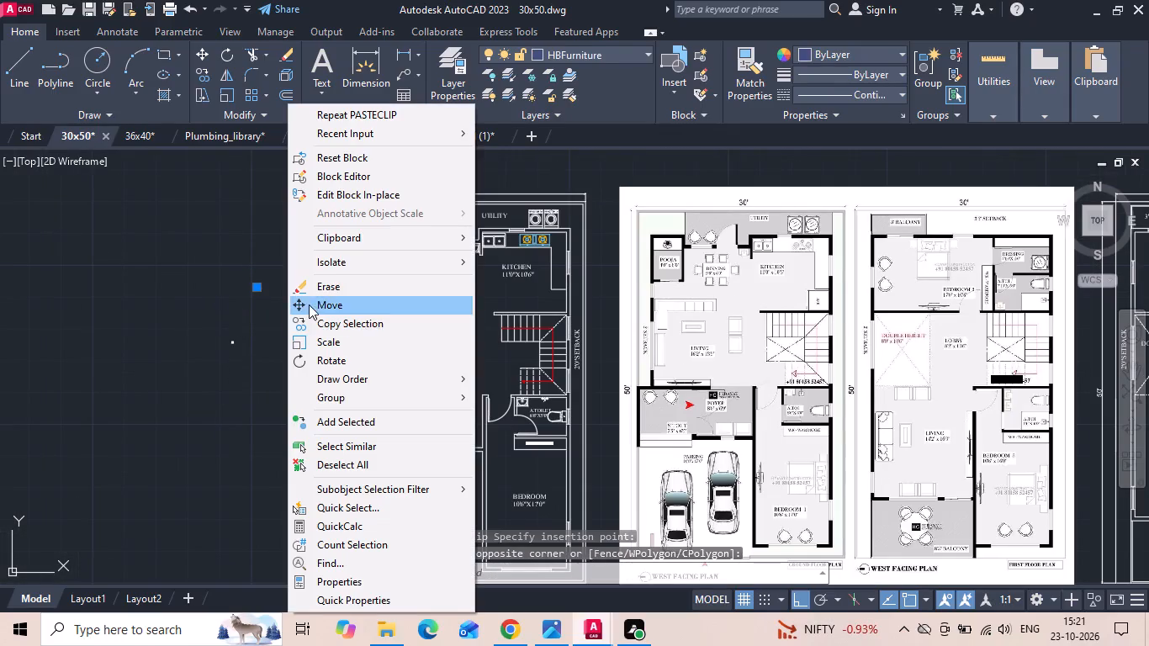
{"action": "left_click", "coordinate": [309, 304]}
{"action": "left_click_drag", "start_coordinate": [255, 288], "coordinate": [250, 307]}
{"action": "scroll", "coordinate": [224, 357], "scroll_direction": "up", "scroll_amount": 3}
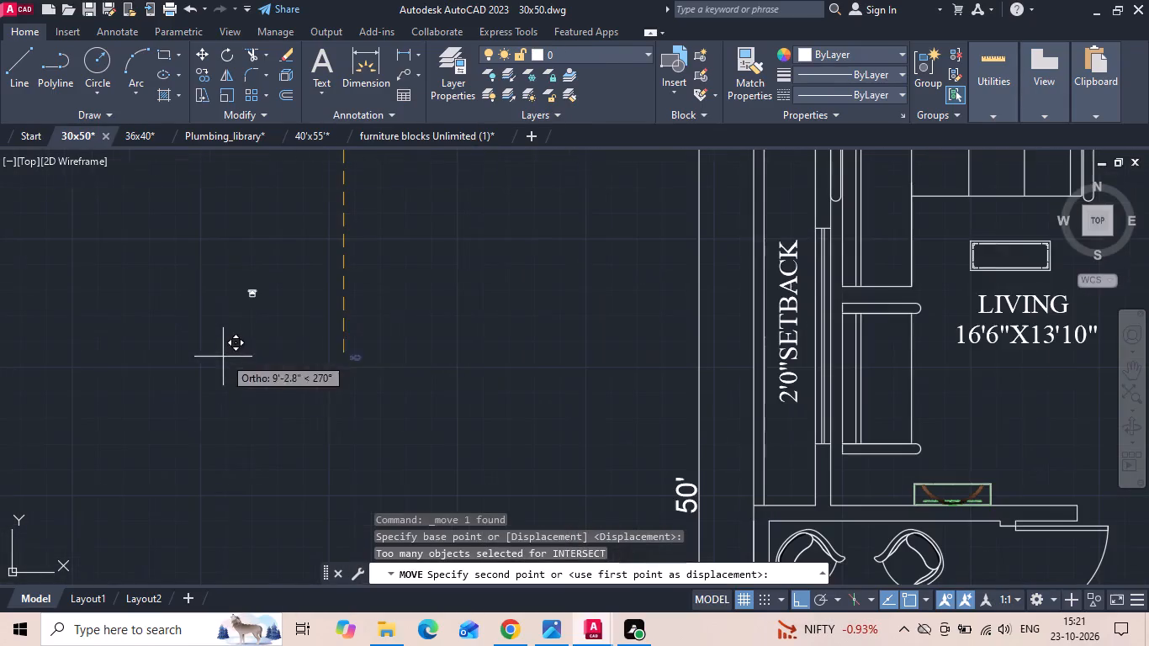
{"action": "key", "text": "F8"}
{"action": "scroll", "coordinate": [214, 304], "scroll_direction": "up", "scroll_amount": 2}
{"action": "scroll", "coordinate": [272, 243], "scroll_direction": "up", "scroll_amount": 2}
{"action": "left_click", "coordinate": [283, 259]}
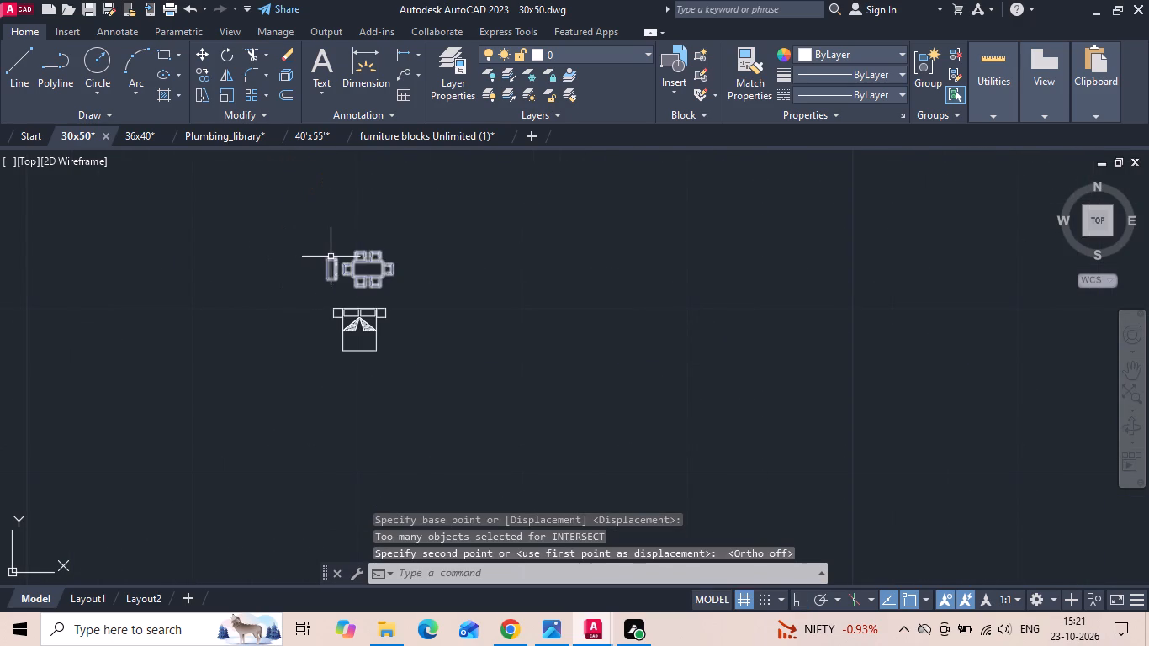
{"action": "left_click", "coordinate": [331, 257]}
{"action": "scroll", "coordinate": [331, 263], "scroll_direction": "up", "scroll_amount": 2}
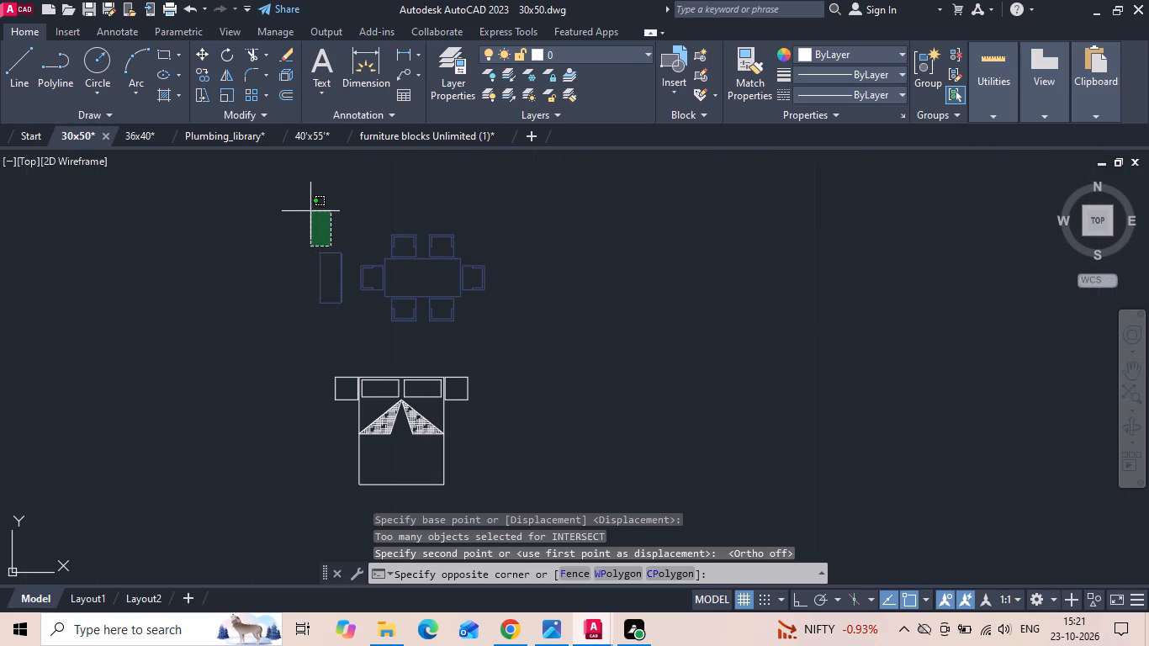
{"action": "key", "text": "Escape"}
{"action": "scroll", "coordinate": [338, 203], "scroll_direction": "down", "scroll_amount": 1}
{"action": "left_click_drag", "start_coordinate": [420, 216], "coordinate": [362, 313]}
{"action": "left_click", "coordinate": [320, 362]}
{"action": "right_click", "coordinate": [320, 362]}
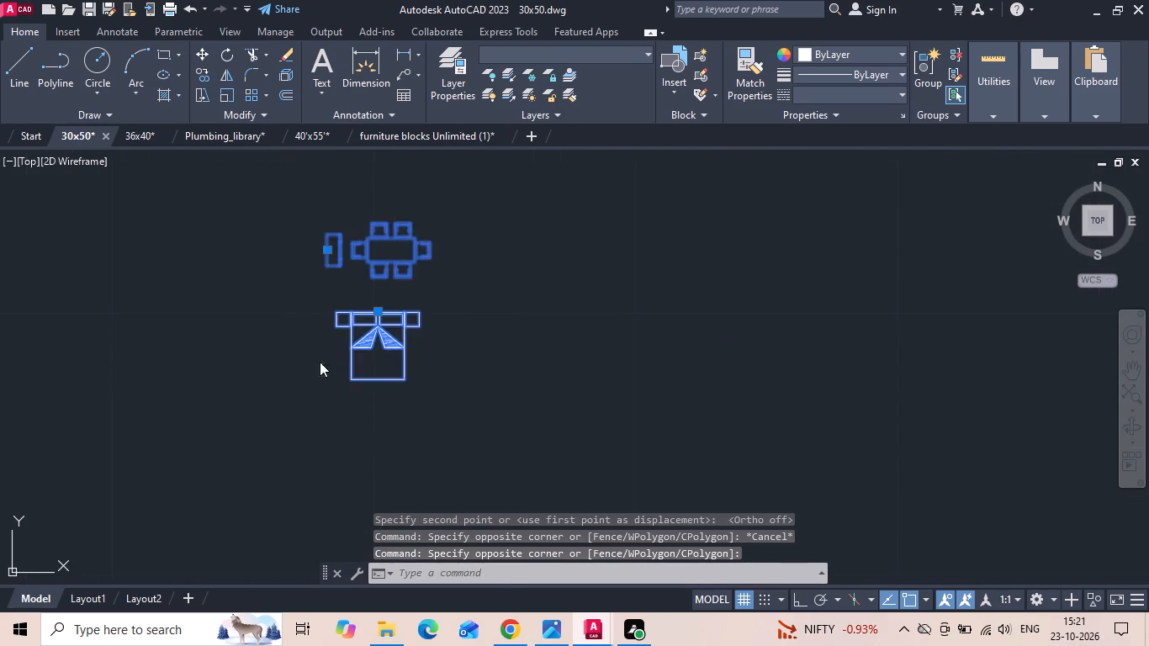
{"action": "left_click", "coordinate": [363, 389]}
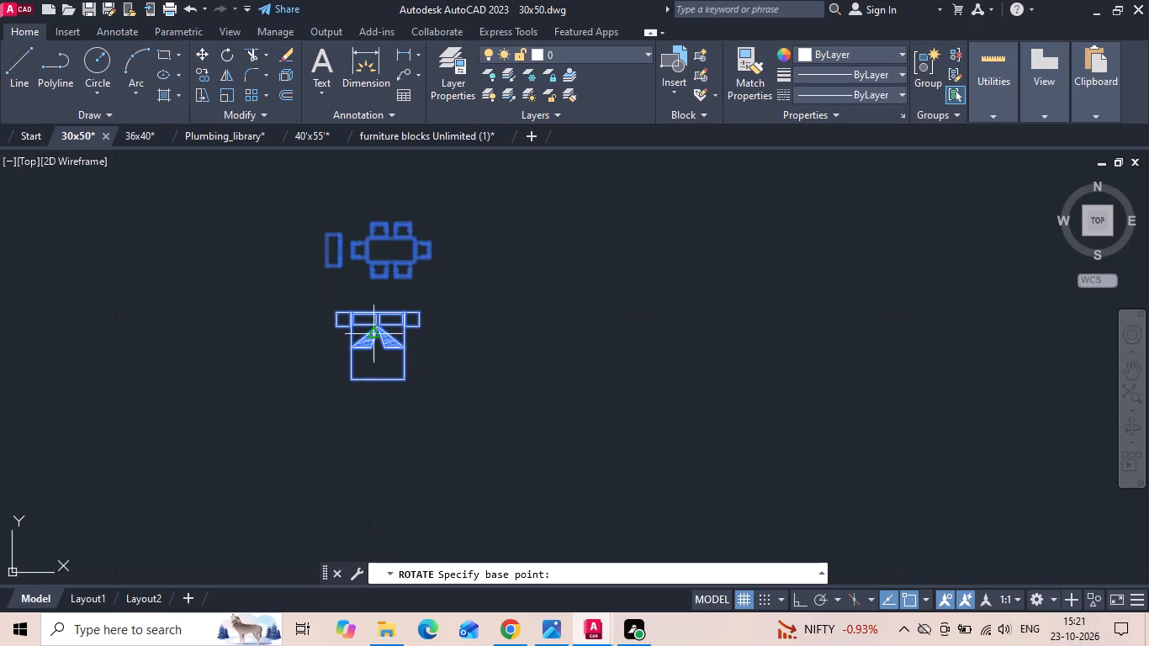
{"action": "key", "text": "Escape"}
Scale the dining table and bed blocks together by a factor of 37.3701 from the bed's headboard midpoint.
{"action": "left_click_drag", "start_coordinate": [413, 214], "coordinate": [394, 271]}
{"action": "left_click", "coordinate": [349, 364]}
{"action": "right_click", "coordinate": [348, 365]}
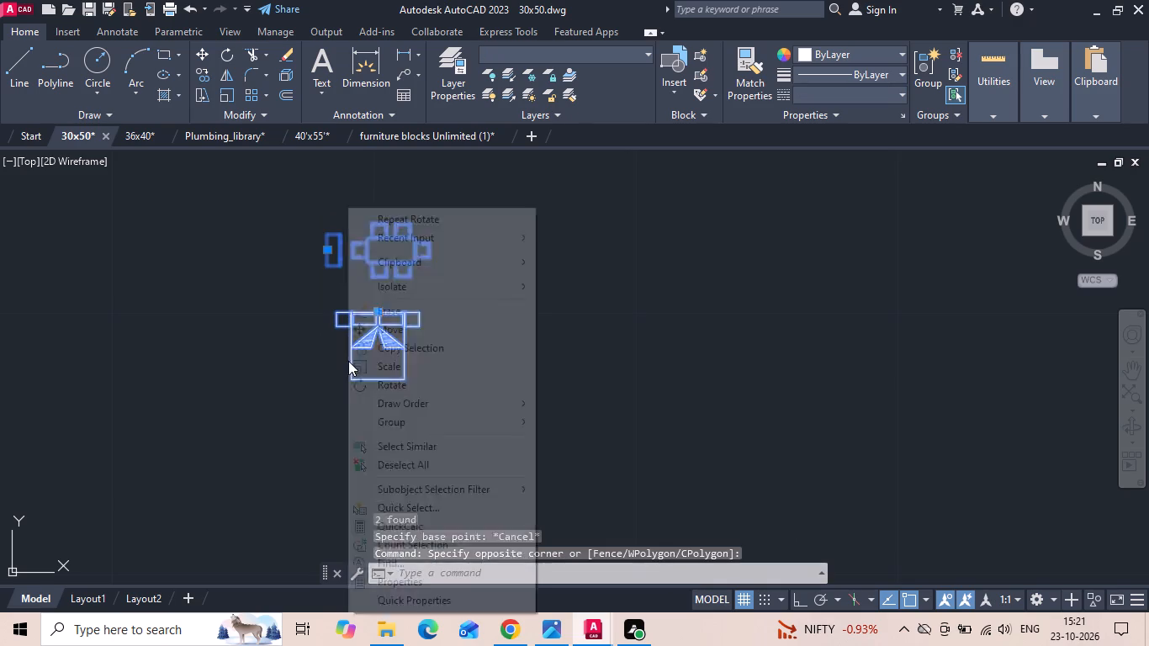
{"action": "left_click", "coordinate": [374, 363]}
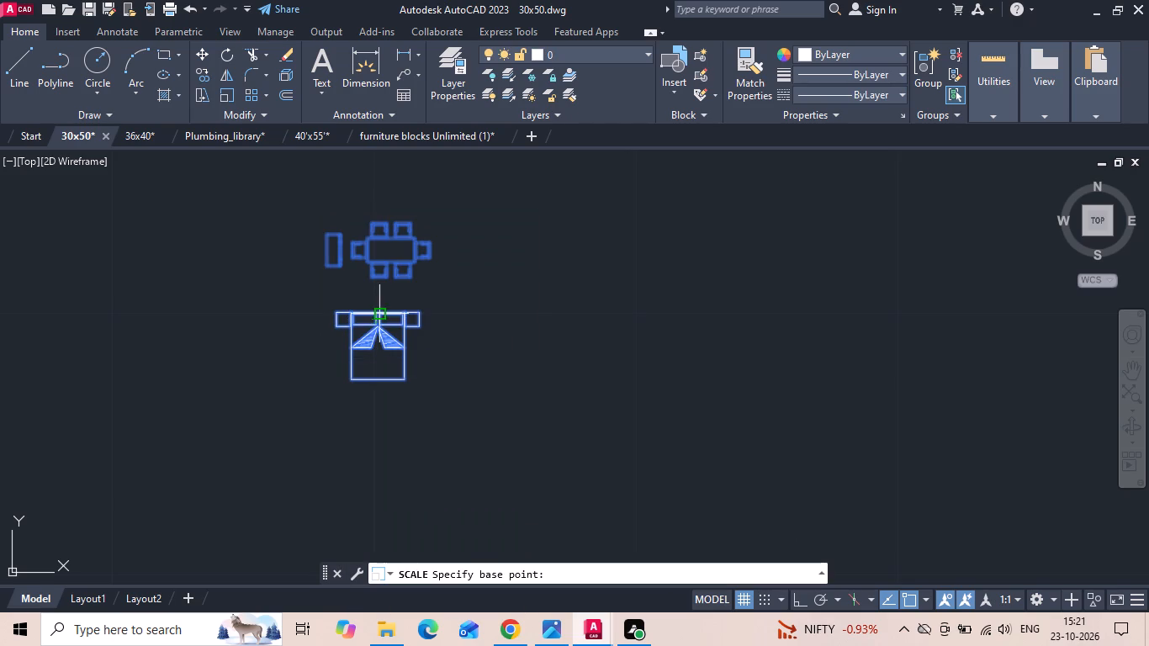
{"action": "left_click_drag", "start_coordinate": [379, 310], "coordinate": [382, 325]}
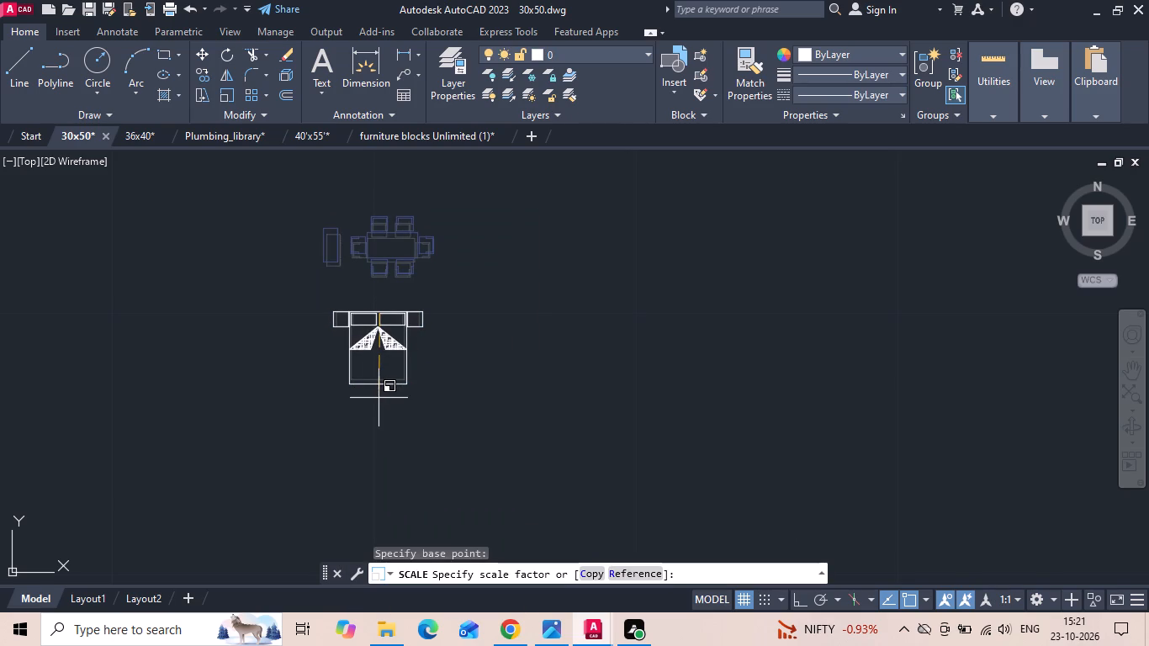
{"action": "type", "text": "37.3701"}
{"action": "key", "text": "Return"}
Look through the furniture library down to its chair section and check the seating in Bedroom 1 of the 30x50 reference plan.
{"action": "scroll", "coordinate": [435, 304], "scroll_direction": "down", "scroll_amount": 7}
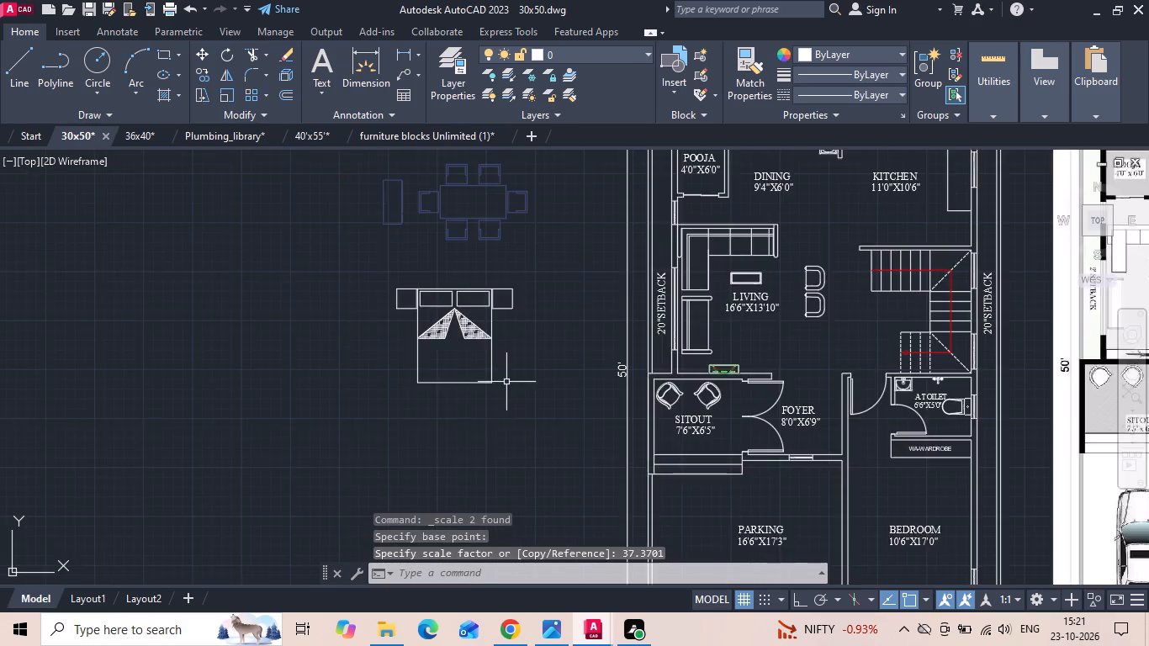
{"action": "scroll", "coordinate": [460, 350], "scroll_direction": "down", "scroll_amount": 1}
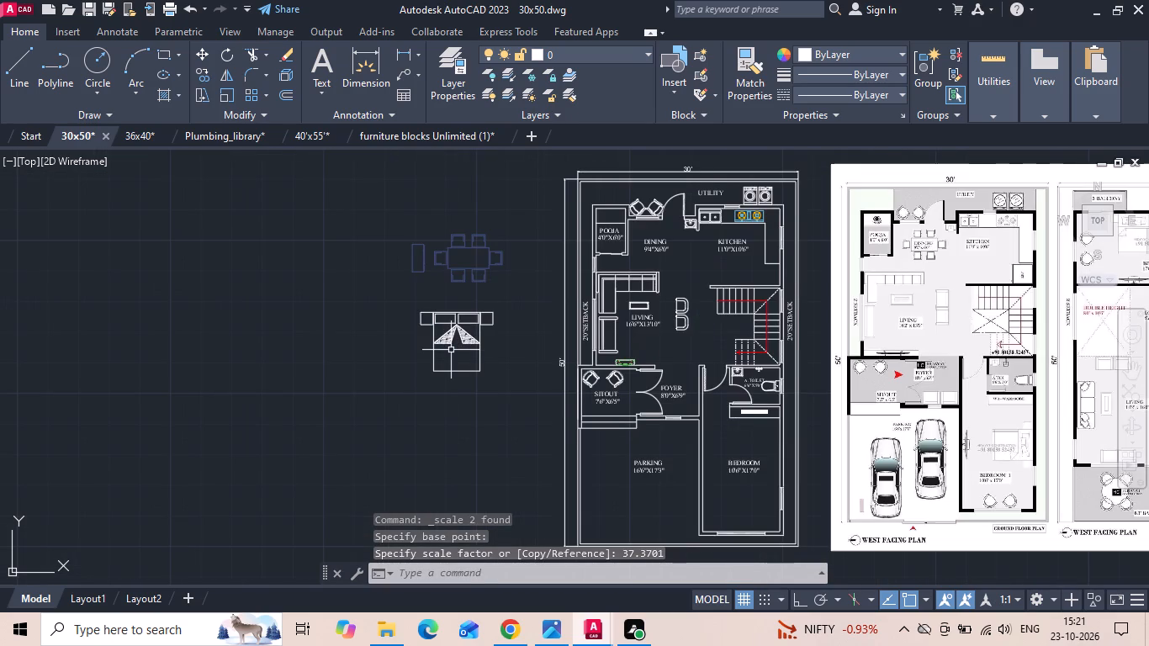
{"action": "middle_click_drag", "start_coordinate": [449, 349], "coordinate": [377, 312]}
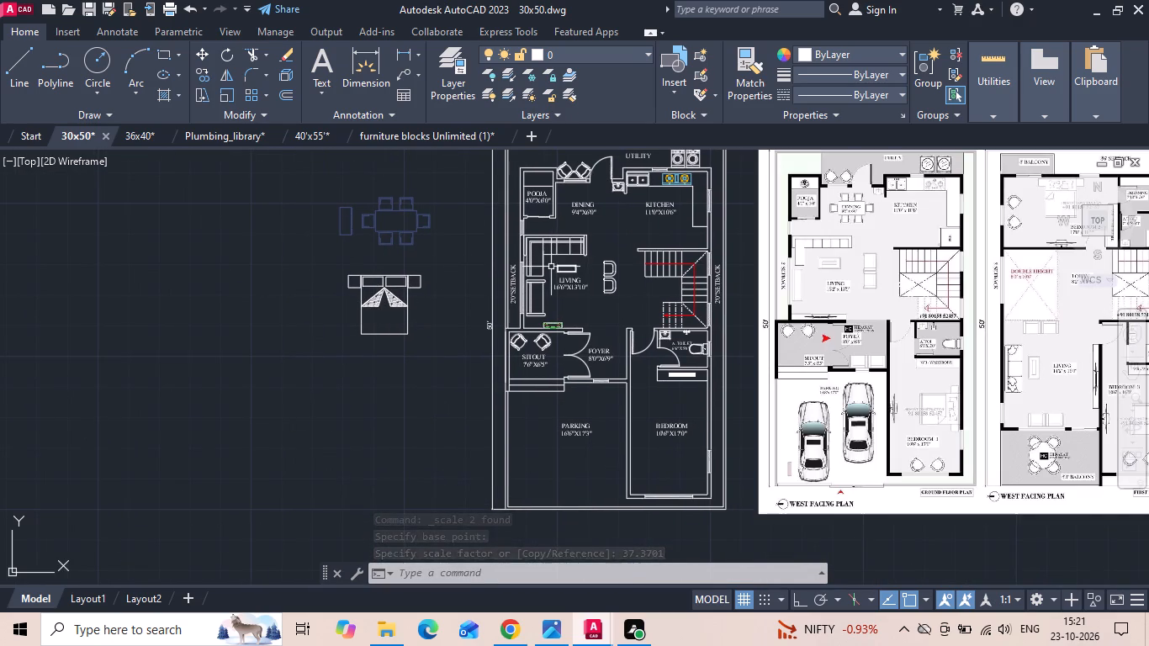
{"action": "left_click", "coordinate": [371, 134]}
{"action": "middle_click_drag", "start_coordinate": [374, 424], "coordinate": [366, 352]}
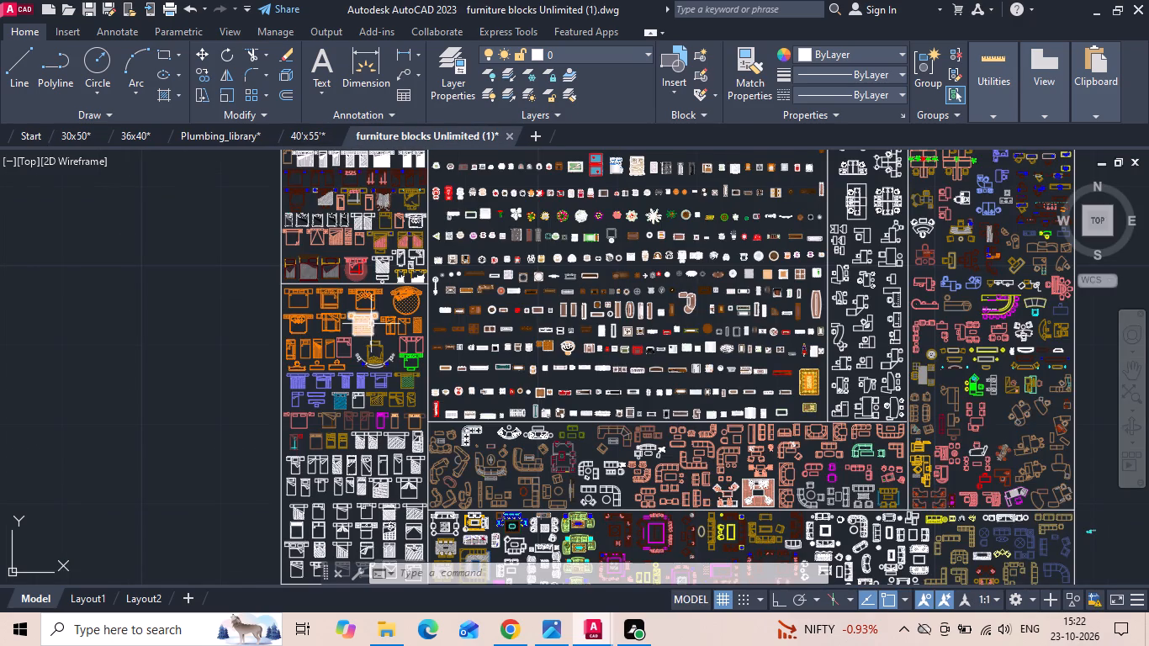
{"action": "middle_click_drag", "start_coordinate": [366, 352], "coordinate": [366, 349]}
{"action": "middle_click_drag", "start_coordinate": [351, 490], "coordinate": [383, 281]}
{"action": "scroll", "coordinate": [335, 328], "scroll_direction": "up", "scroll_amount": 2}
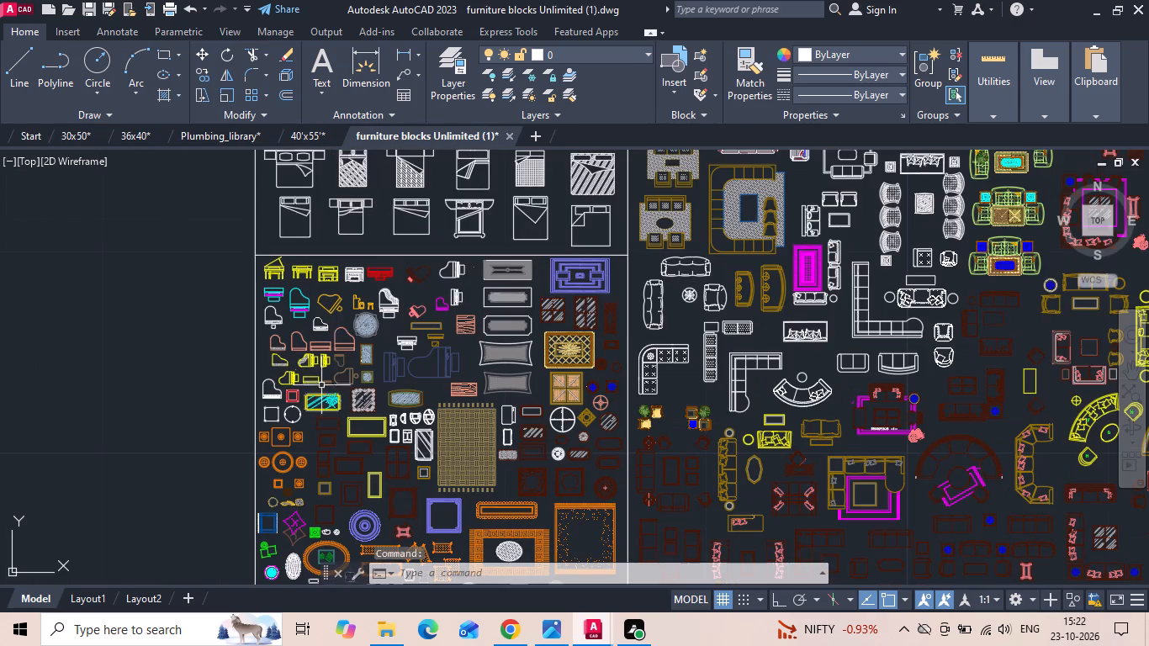
{"action": "middle_click_drag", "start_coordinate": [320, 389], "coordinate": [354, 204]}
{"action": "middle_click_drag", "start_coordinate": [392, 408], "coordinate": [392, 236]}
{"action": "scroll", "coordinate": [389, 360], "scroll_direction": "up", "scroll_amount": 2}
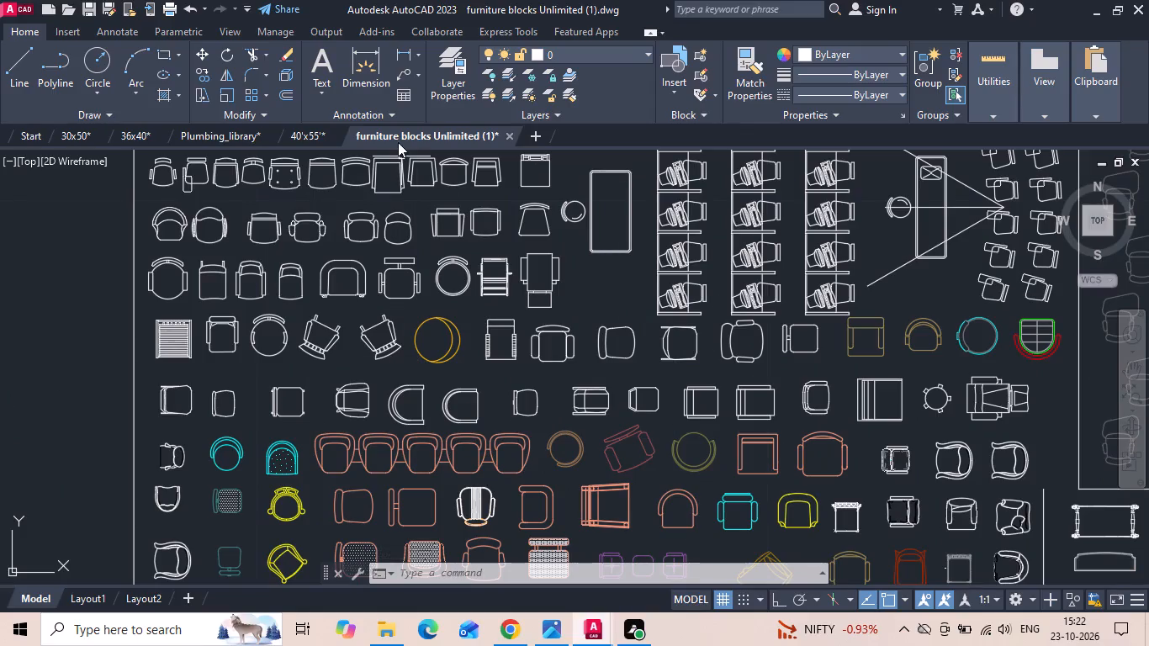
{"action": "left_click", "coordinate": [79, 134]}
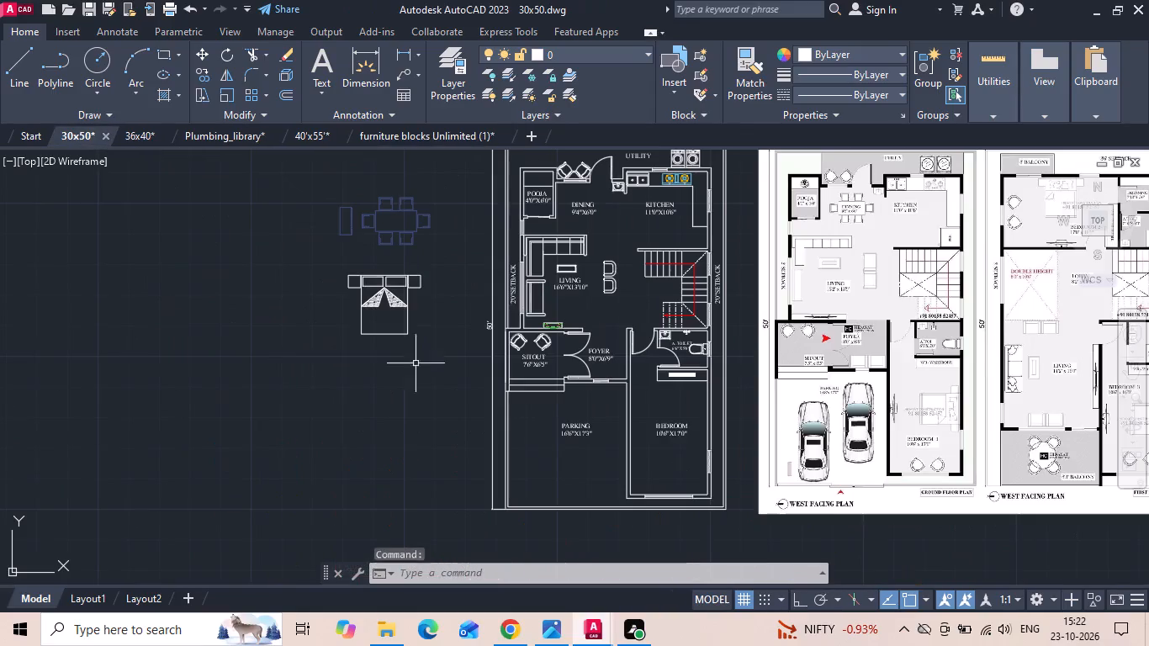
{"action": "scroll", "coordinate": [913, 451], "scroll_direction": "up", "scroll_amount": 2}
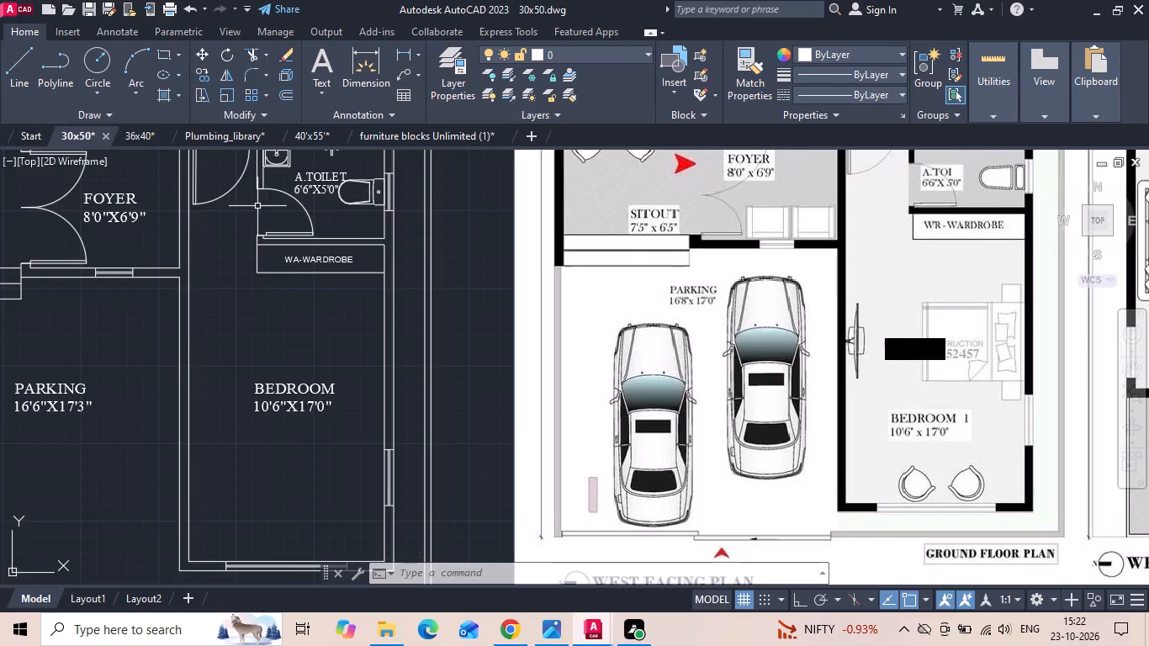
Copy the small salmon arch-backed armchair block from the furniture library's chair section to the clipboard.
{"action": "left_click", "coordinate": [404, 135]}
{"action": "middle_click_drag", "start_coordinate": [381, 404], "coordinate": [379, 336]}
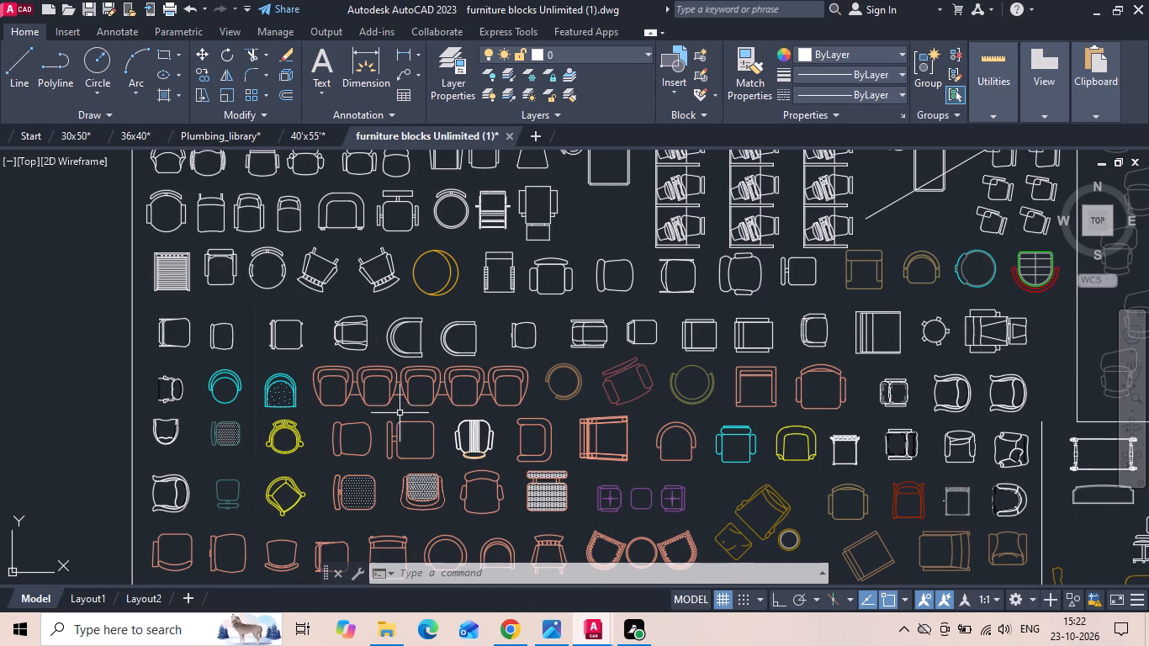
{"action": "middle_click_drag", "start_coordinate": [419, 378], "coordinate": [423, 364]}
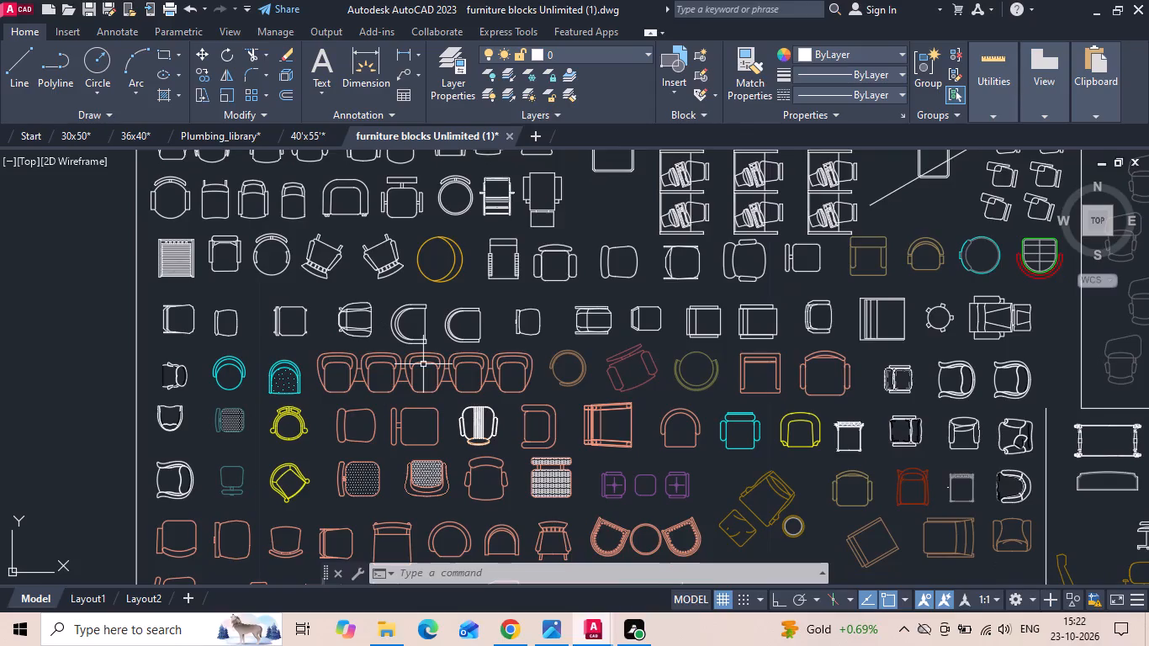
{"action": "middle_click_drag", "start_coordinate": [548, 375], "coordinate": [548, 323]}
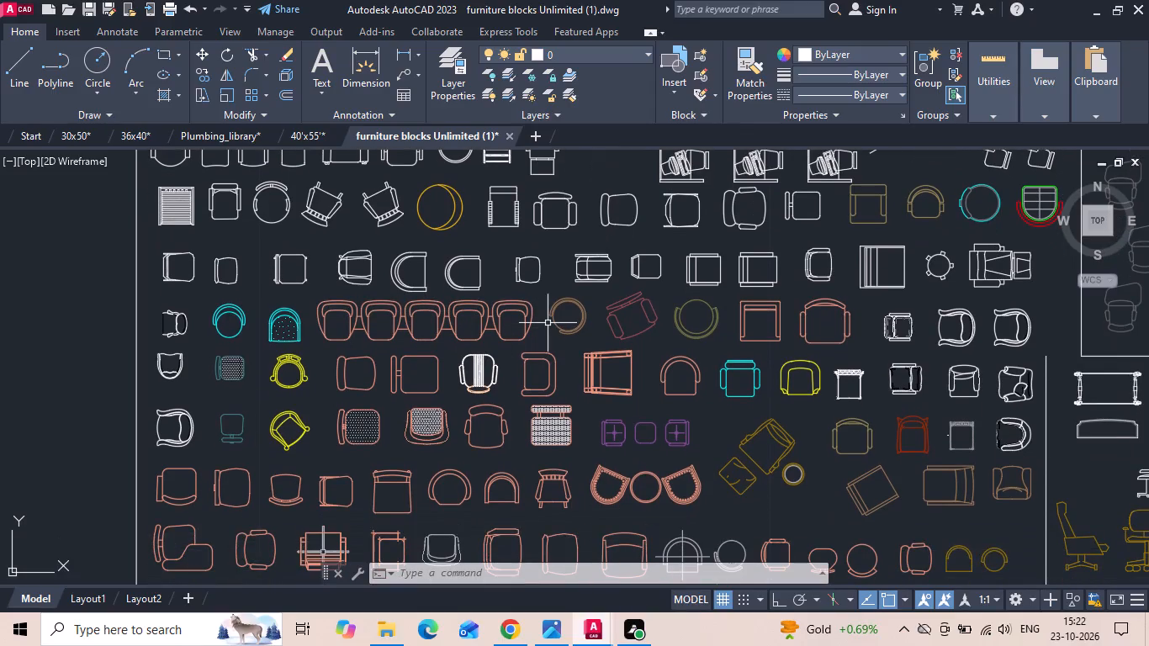
{"action": "left_click", "coordinate": [501, 474]}
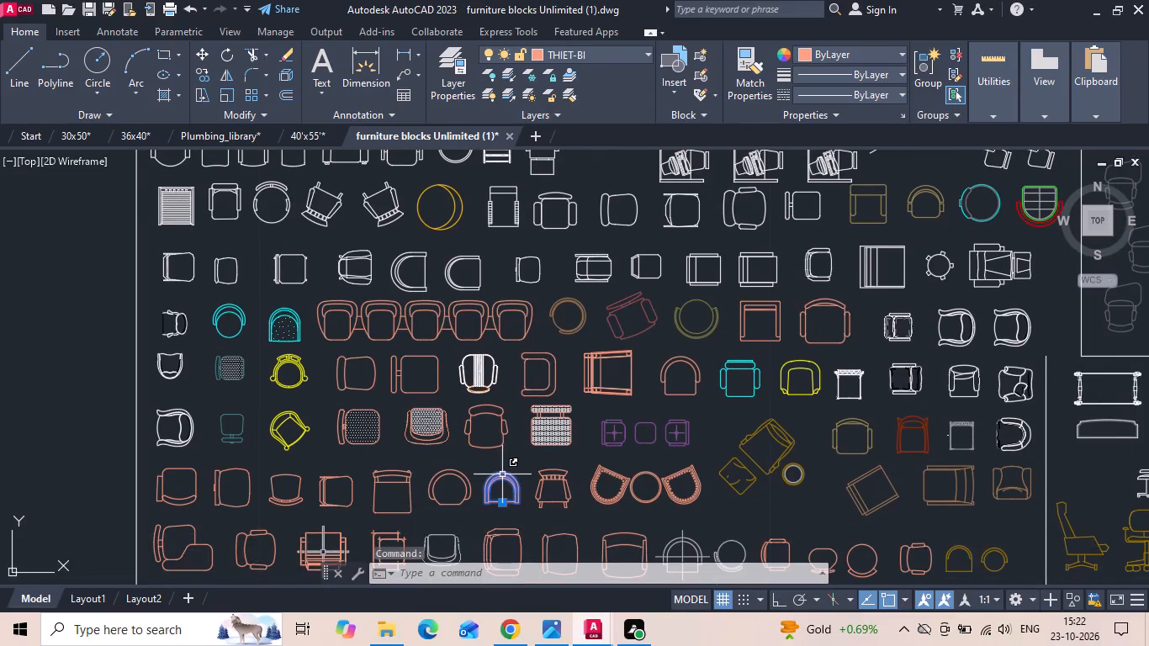
{"action": "key", "text": "ctrl+c"}
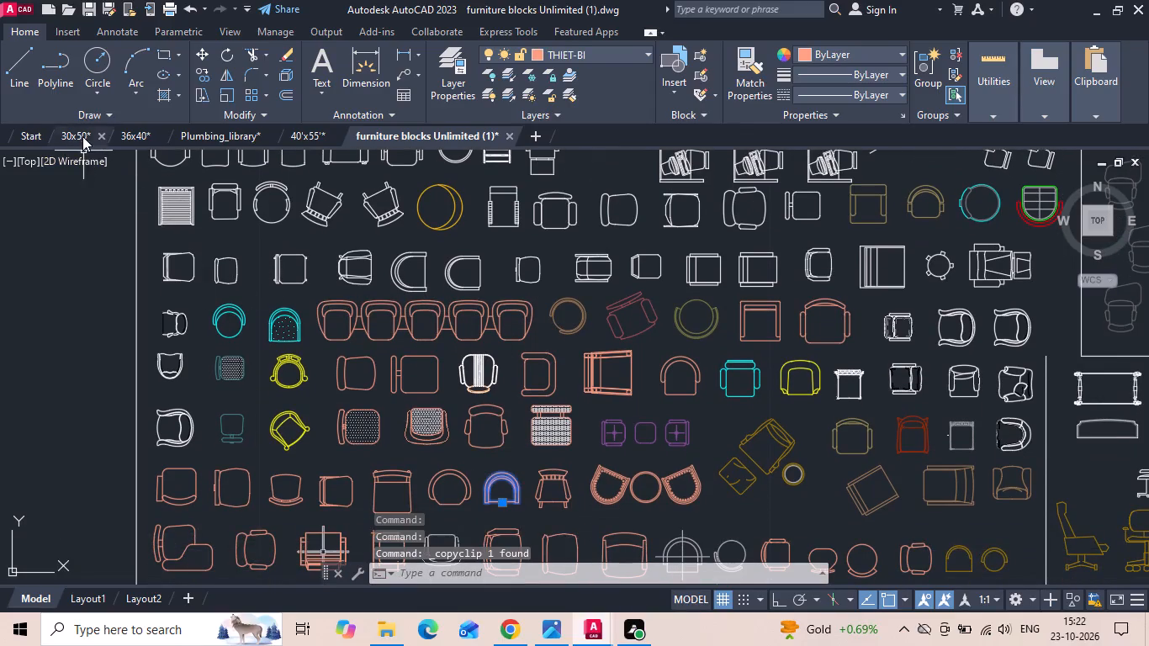
Paste the armchair block into the 30x50 drawing, in the empty space beside the bed block.
{"action": "left_click", "coordinate": [82, 131]}
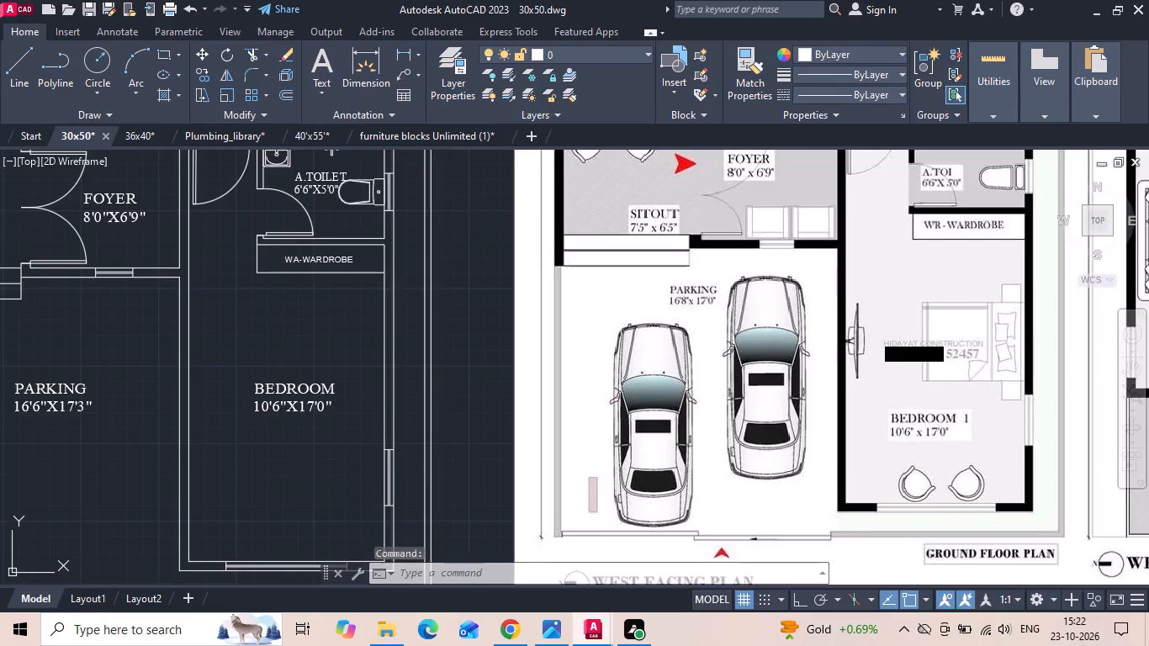
{"action": "key", "text": "ctrl+v"}
{"action": "scroll", "coordinate": [633, 318], "scroll_direction": "down", "scroll_amount": 2}
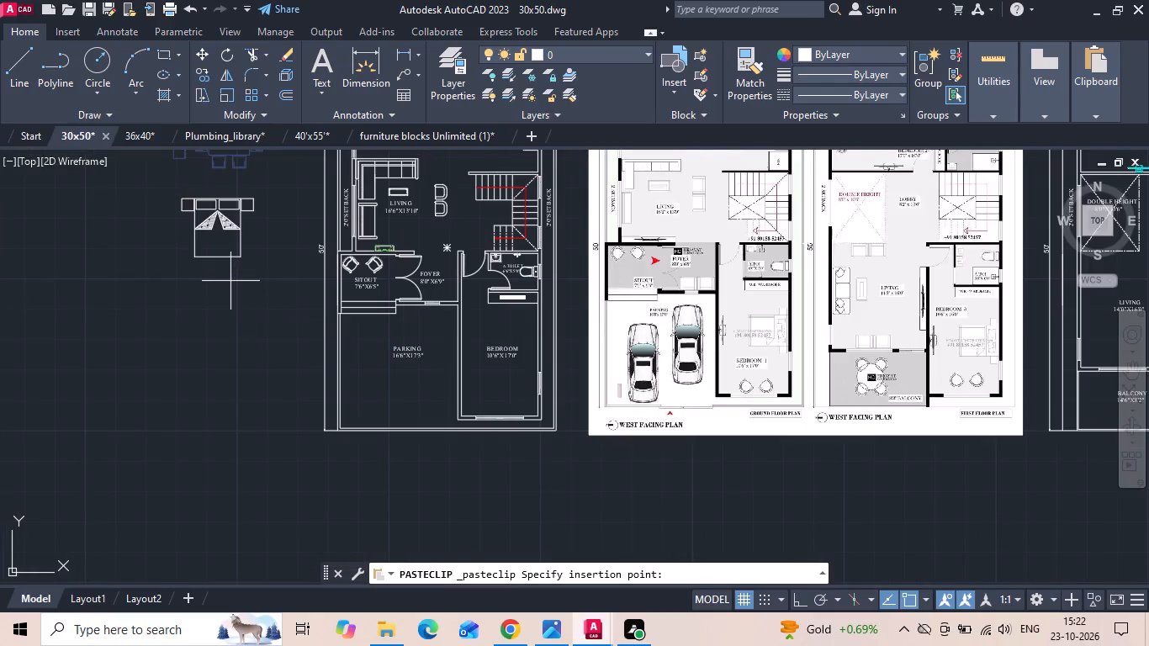
{"action": "middle_click_drag", "start_coordinate": [237, 281], "coordinate": [309, 310]}
{"action": "left_click_drag", "start_coordinate": [226, 277], "coordinate": [230, 298]}
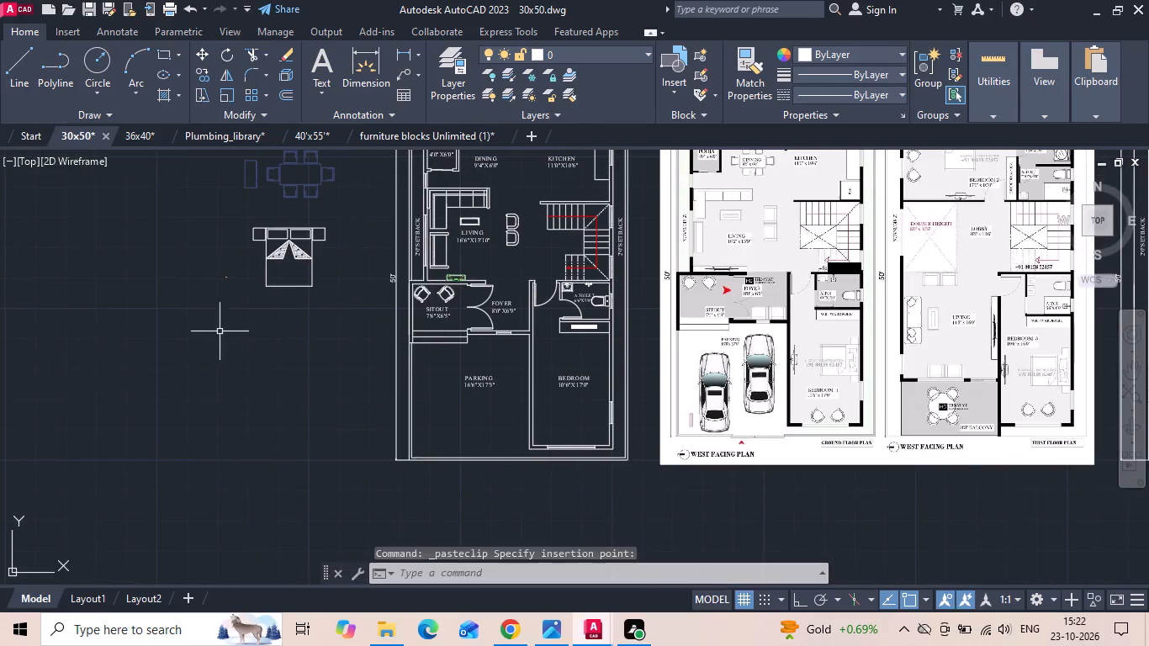
Scale the pasted armchair block by a factor of 39.3701 from its bottom corner.
{"action": "left_click_drag", "start_coordinate": [234, 262], "coordinate": [208, 310]}
{"action": "left_click", "coordinate": [204, 318]}
{"action": "right_click", "coordinate": [203, 320]}
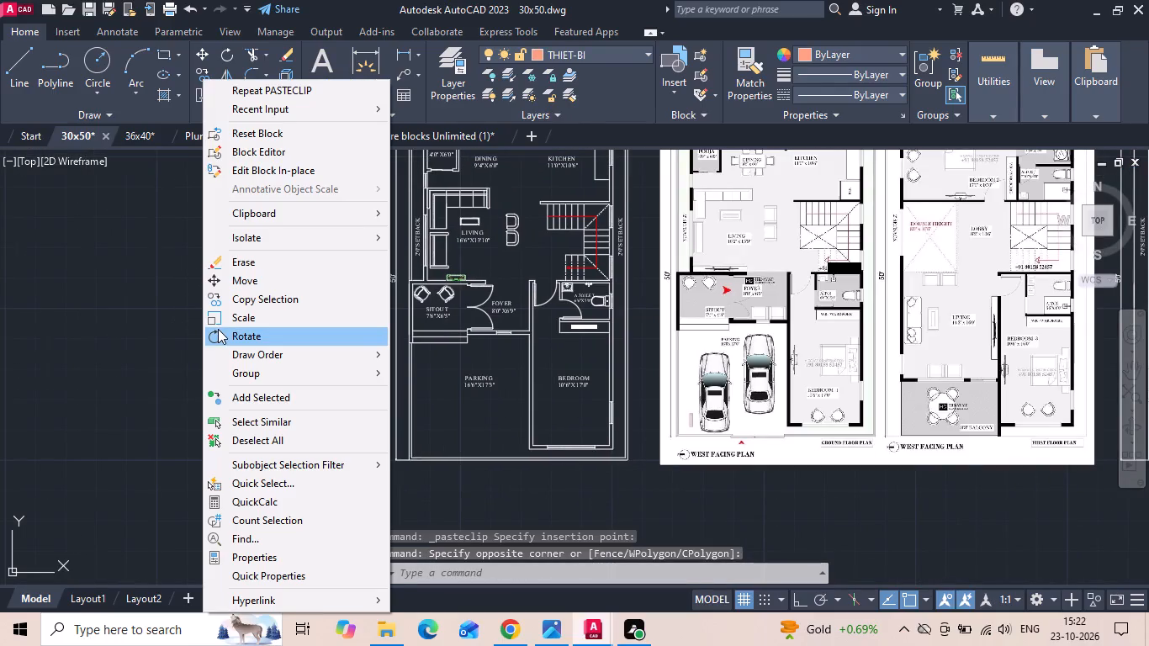
{"action": "left_click", "coordinate": [221, 325]}
{"action": "scroll", "coordinate": [209, 295], "scroll_direction": "up", "scroll_amount": 3}
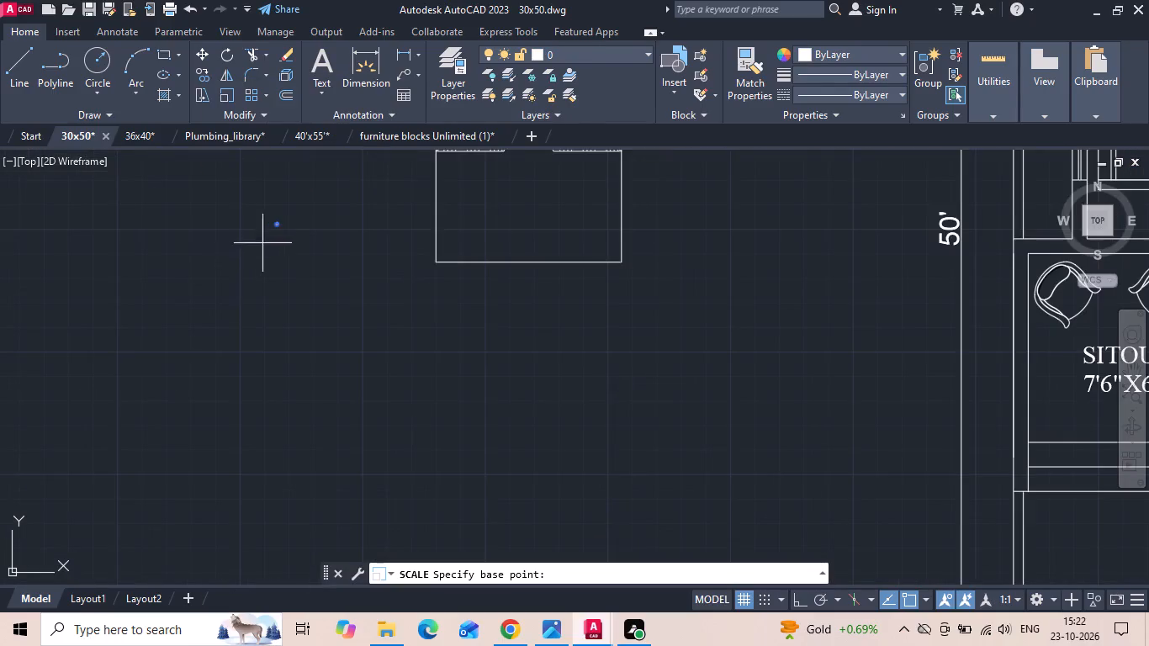
{"action": "left_click_drag", "start_coordinate": [278, 229], "coordinate": [281, 257]}
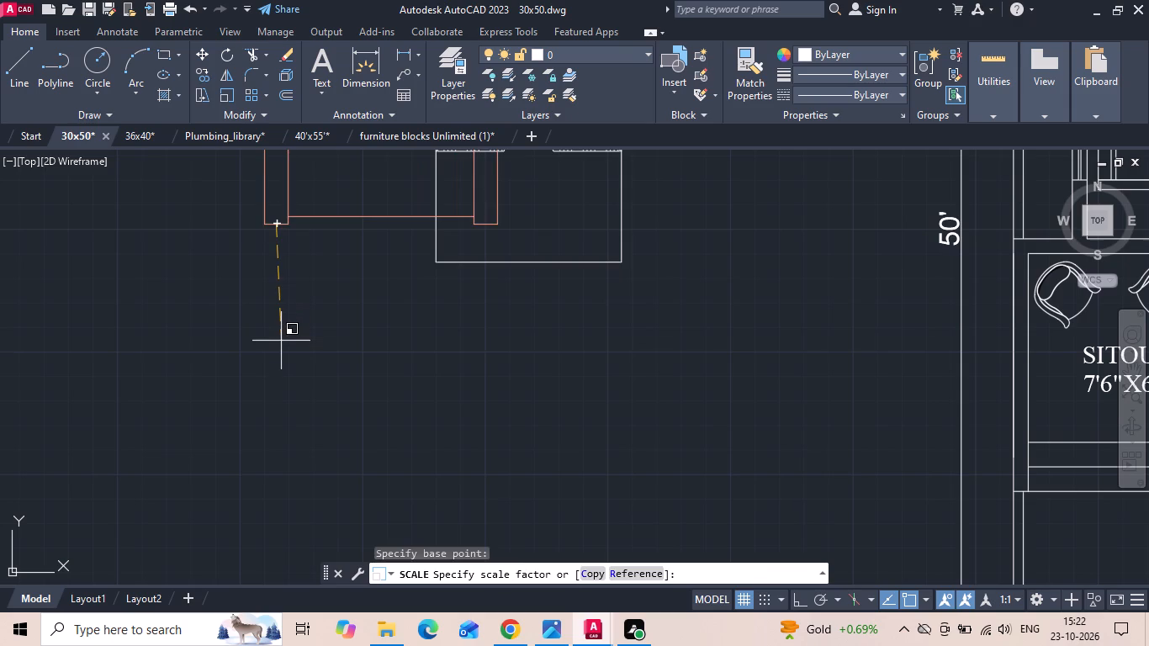
{"action": "type", "text": "37.3"}
{"action": "key", "text": "BackSpace"}
{"action": "key", "text": "BackSpace"}
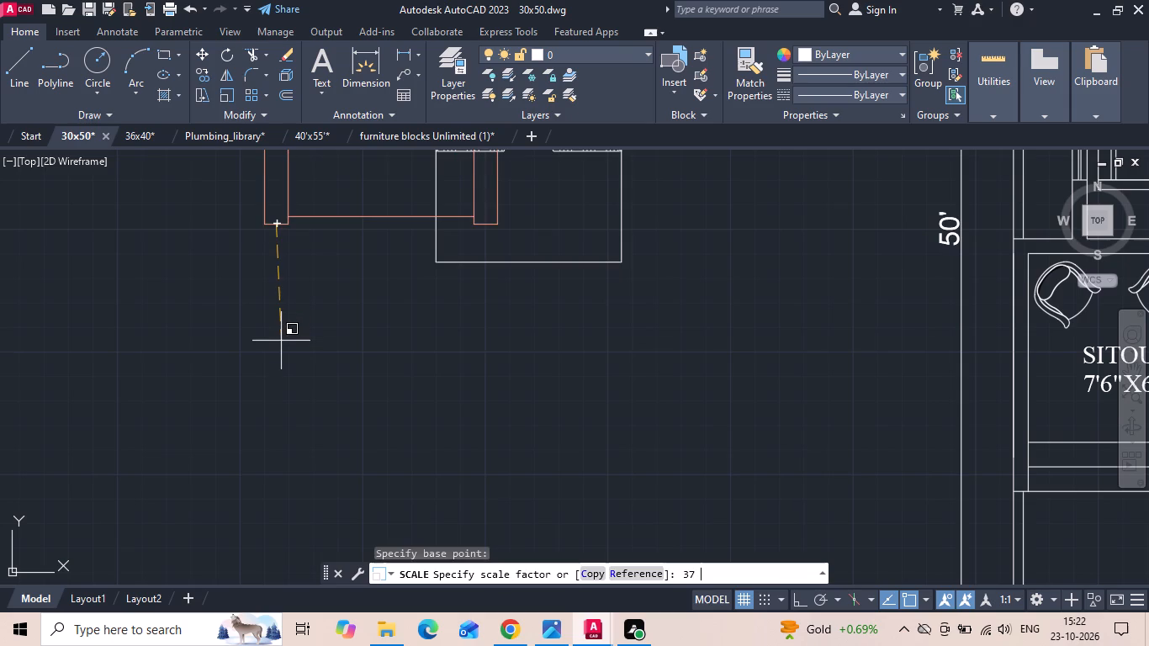
{"action": "key", "text": "BackSpace"}
{"action": "type", "text": "93"}
{"action": "key", "text": "BackSpace"}
{"action": "type", "text": ".3701"}
{"action": "key", "text": "Return"}
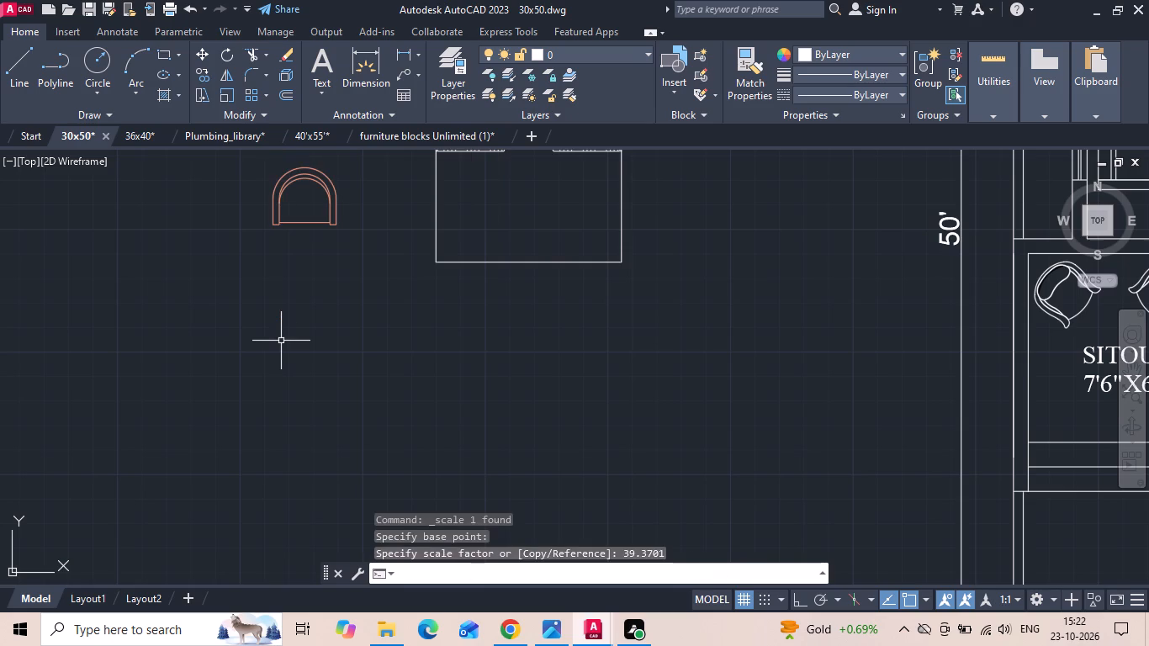
Copy the scaled armchair block from beside the bed block into the lower part of the 10'6"x17'0" Bedroom.
{"action": "scroll", "coordinate": [631, 406], "scroll_direction": "down", "scroll_amount": 2}
{"action": "scroll", "coordinate": [367, 288], "scroll_direction": "down", "scroll_amount": 1}
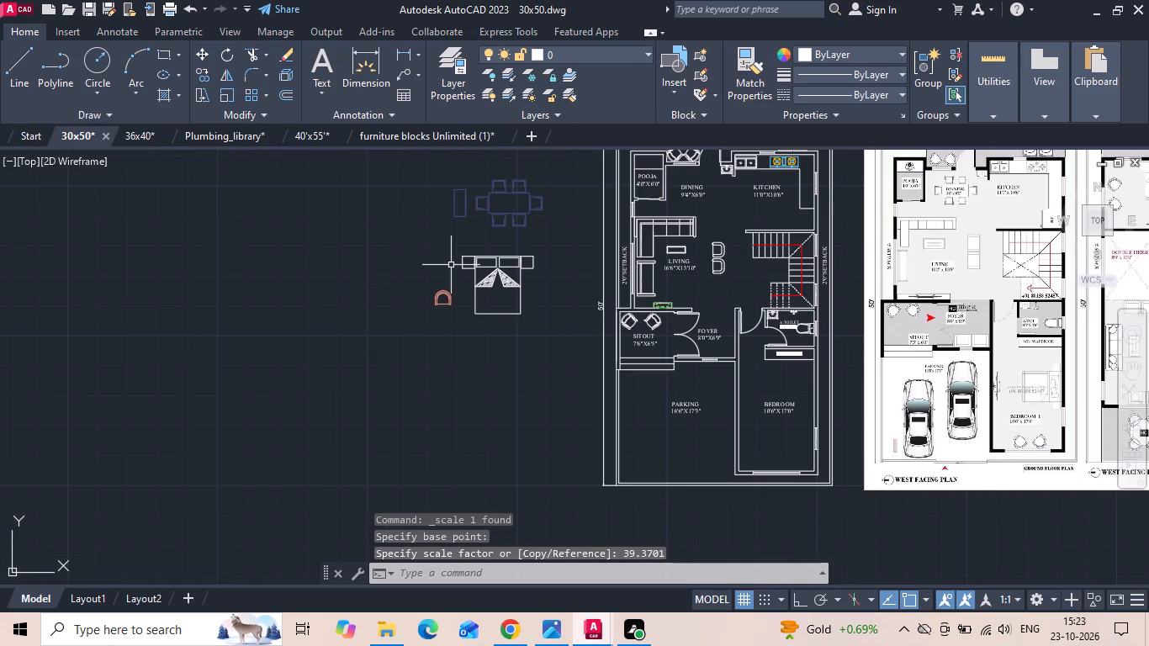
{"action": "scroll", "coordinate": [453, 300], "scroll_direction": "up", "scroll_amount": 2}
{"action": "left_click_drag", "start_coordinate": [452, 294], "coordinate": [428, 288]}
{"action": "left_click", "coordinate": [384, 278]}
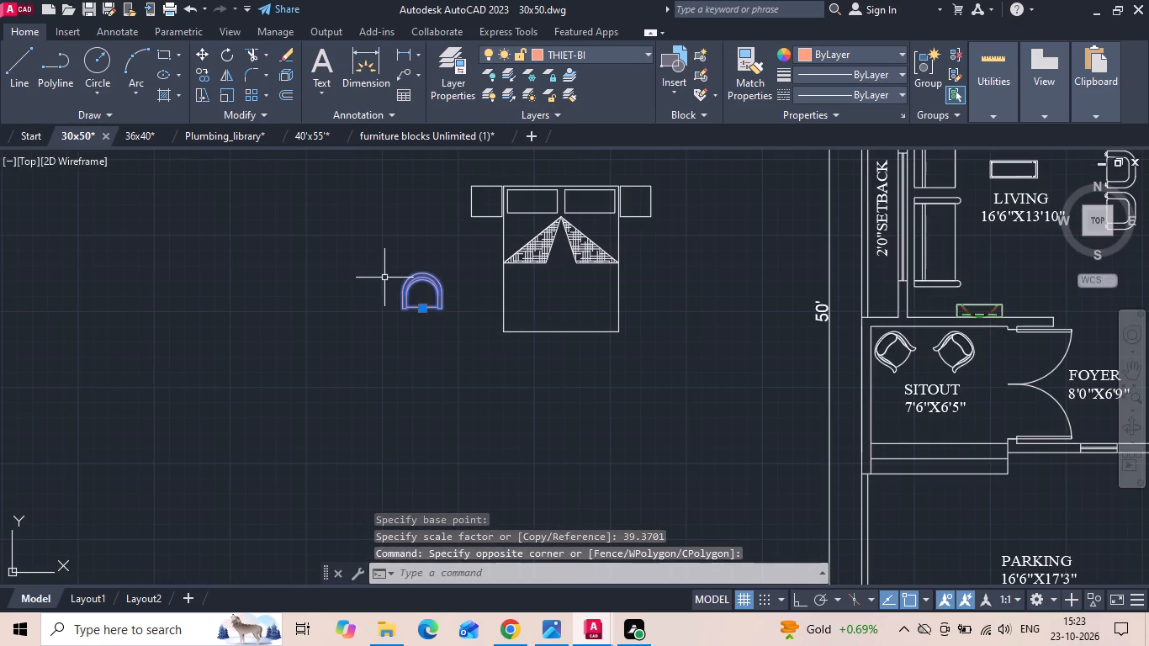
{"action": "right_click", "coordinate": [384, 278]}
{"action": "left_click_drag", "start_coordinate": [418, 287], "coordinate": [419, 300]}
{"action": "left_click", "coordinate": [421, 322]}
{"action": "scroll", "coordinate": [302, 290], "scroll_direction": "down", "scroll_amount": 2}
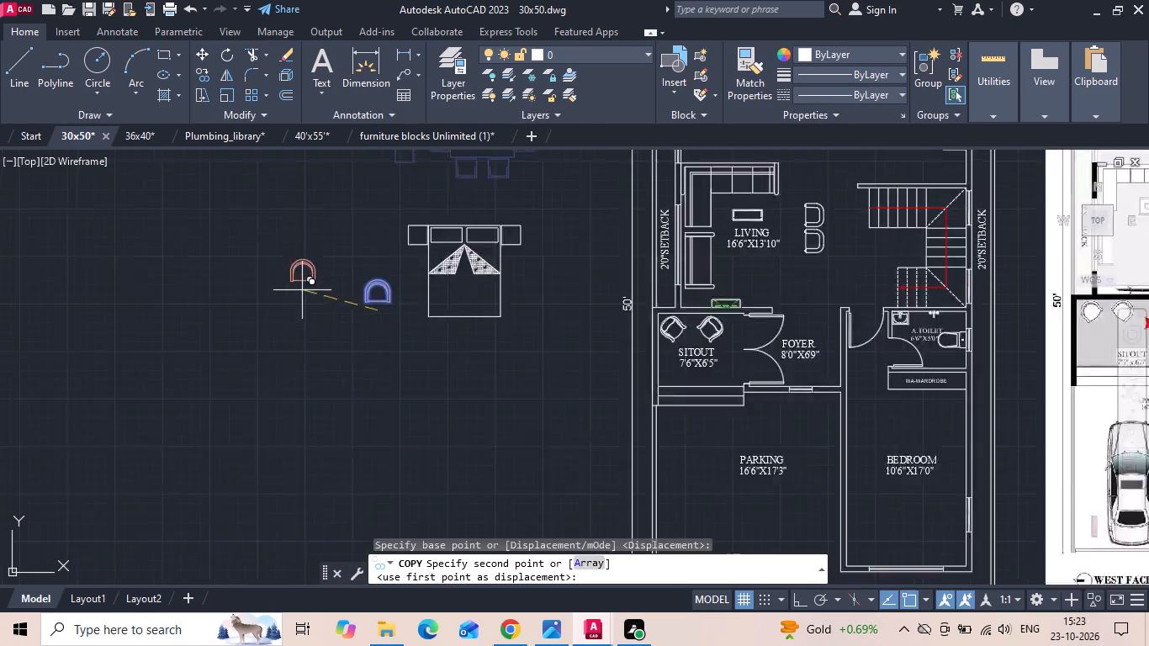
{"action": "scroll", "coordinate": [301, 291], "scroll_direction": "down", "scroll_amount": 1}
{"action": "scroll", "coordinate": [555, 412], "scroll_direction": "up", "scroll_amount": 3}
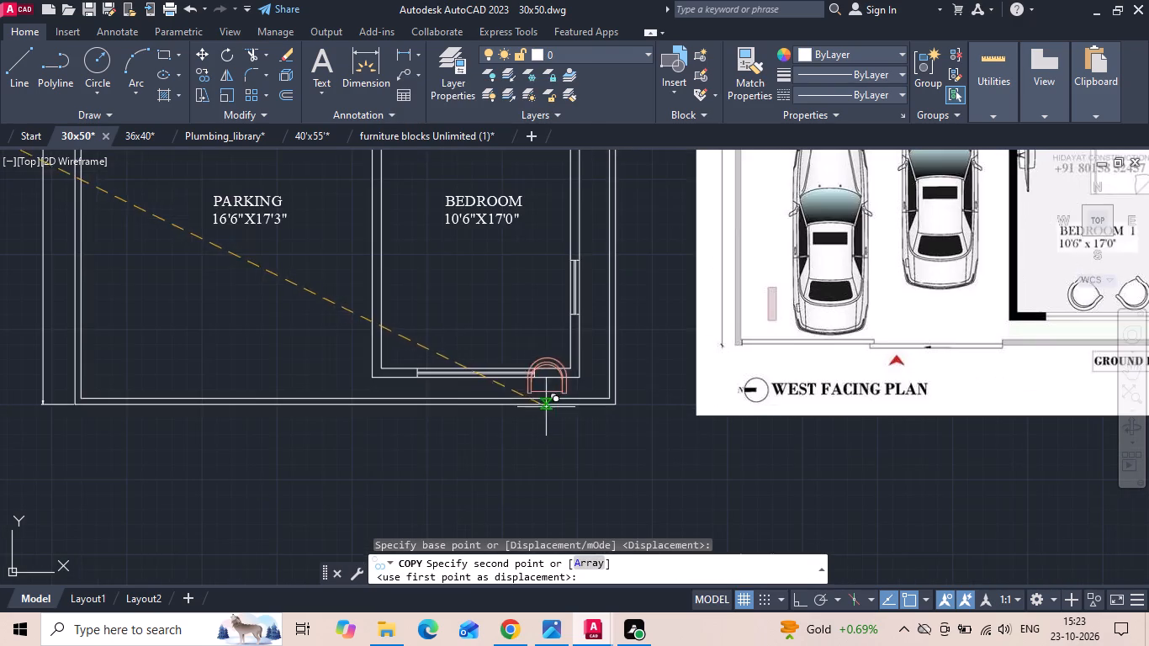
{"action": "scroll", "coordinate": [513, 367], "scroll_direction": "up", "scroll_amount": 2}
{"action": "left_click", "coordinate": [522, 320]}
{"action": "key", "text": "Escape"}
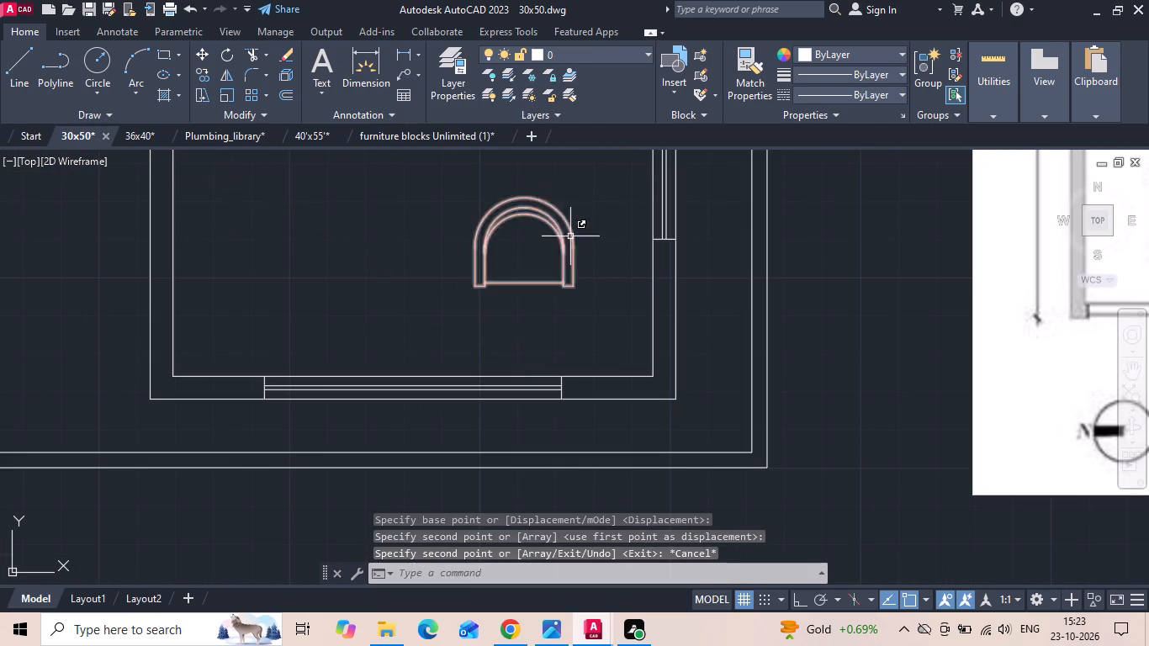
Rotate the armchair in the Bedroom by 180 degrees with Ortho on, so its arched back faces the lower window wall.
{"action": "left_click_drag", "start_coordinate": [573, 213], "coordinate": [538, 223]}
{"action": "left_click", "coordinate": [496, 244]}
{"action": "right_click", "coordinate": [494, 244]}
{"action": "left_click", "coordinate": [524, 338]}
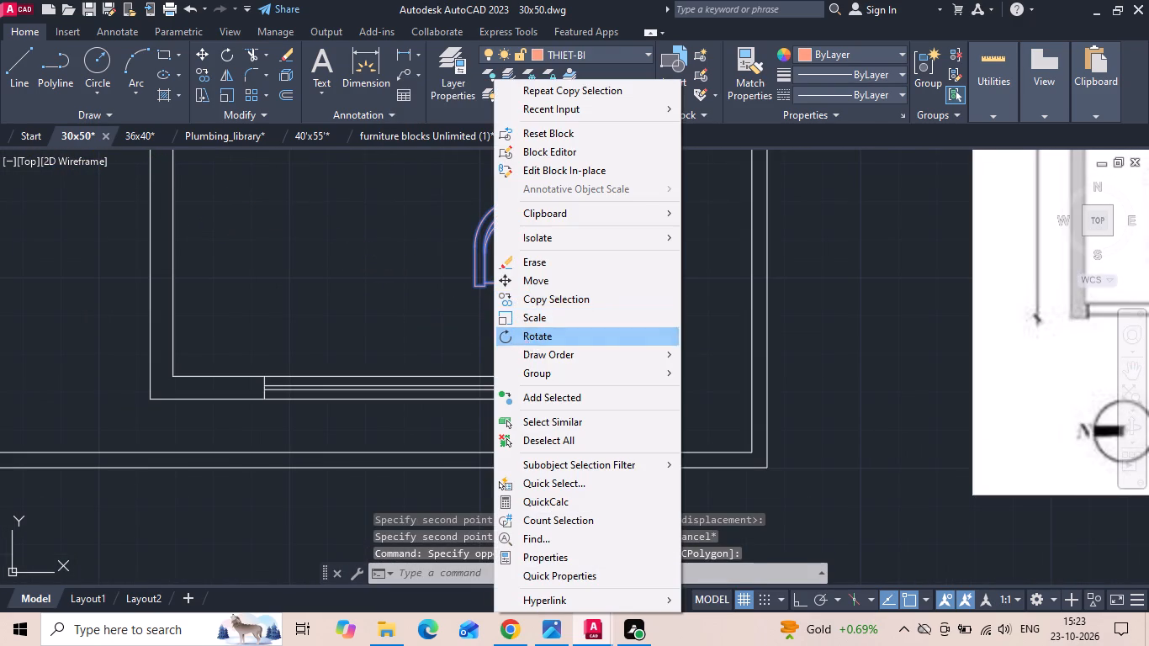
{"action": "left_click", "coordinate": [527, 194]}
{"action": "middle_click_drag", "start_coordinate": [474, 298], "coordinate": [473, 314]}
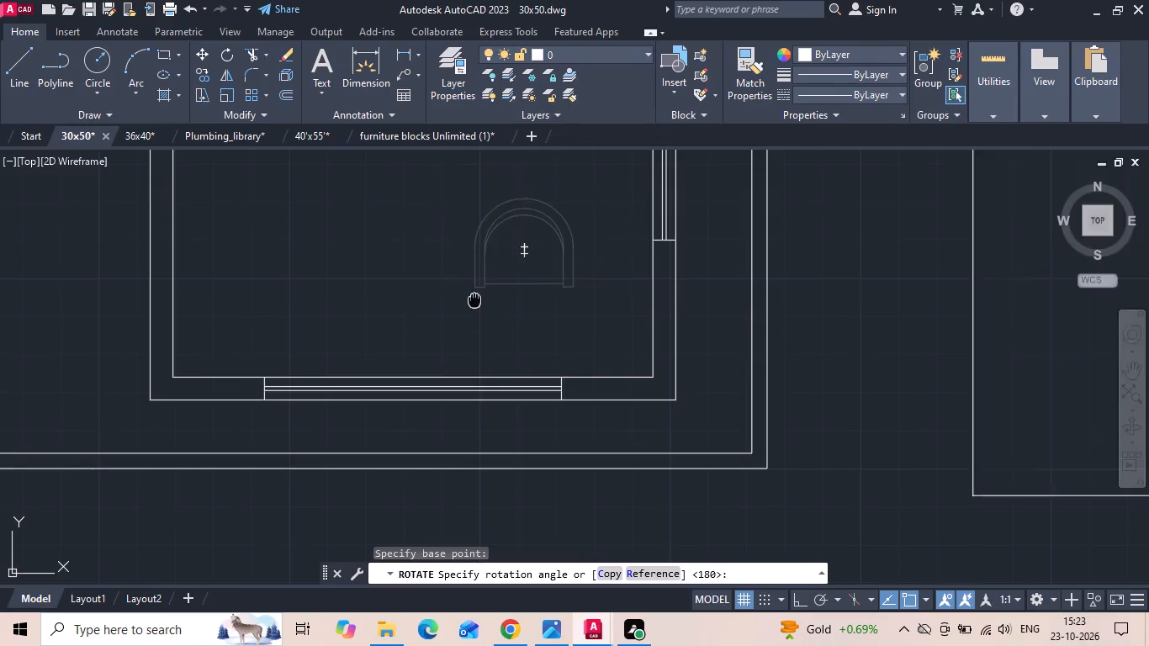
{"action": "middle_click_drag", "start_coordinate": [473, 314], "coordinate": [473, 382]}
{"action": "key", "text": "F8"}
{"action": "left_click", "coordinate": [380, 284]}
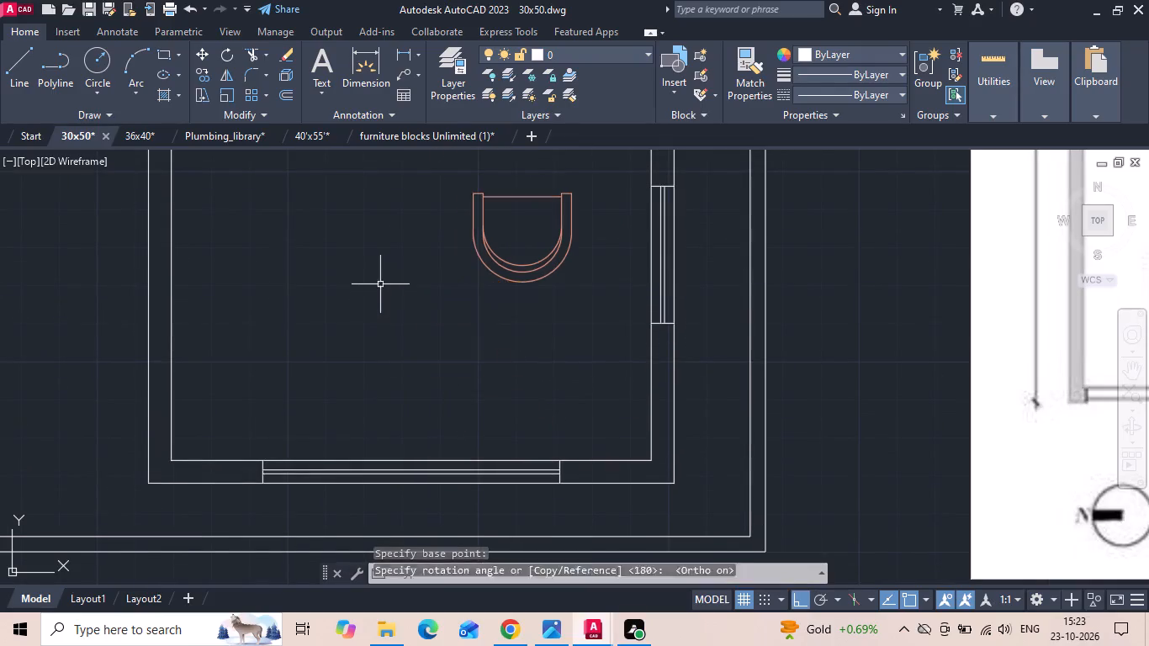
Copy the Bedroom armchair horizontally to its left, making a side-by-side pair.
{"action": "scroll", "coordinate": [481, 340], "scroll_direction": "down", "scroll_amount": 3}
{"action": "scroll", "coordinate": [488, 302], "scroll_direction": "up", "scroll_amount": 3}
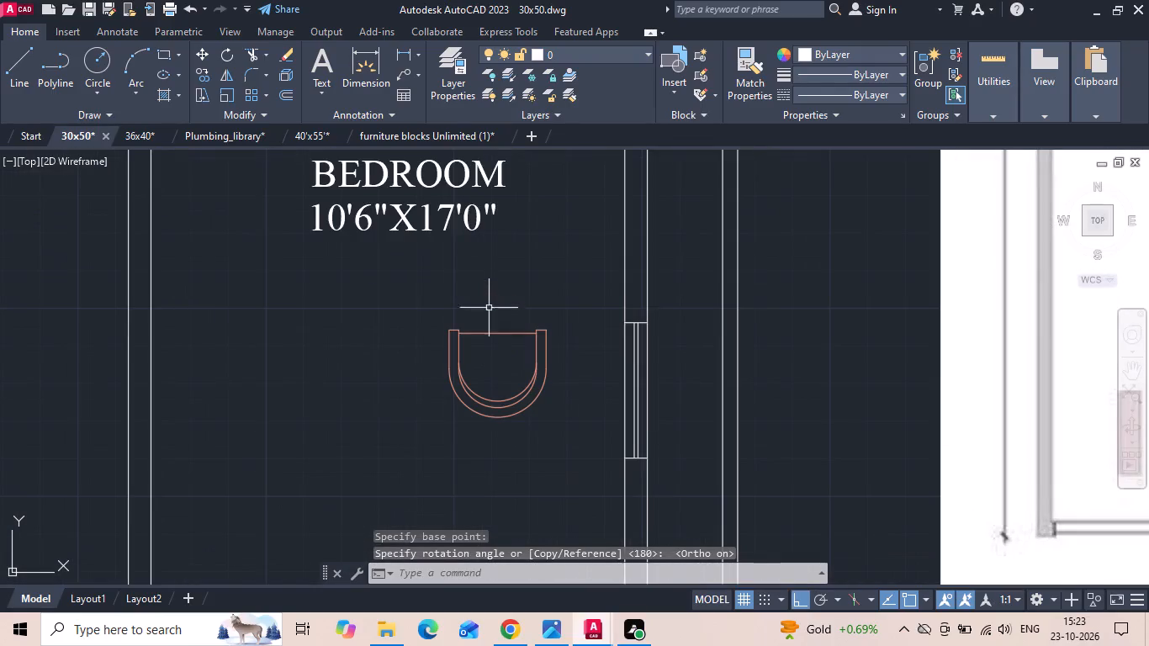
{"action": "middle_click_drag", "start_coordinate": [490, 323], "coordinate": [486, 226]}
{"action": "left_click_drag", "start_coordinate": [507, 221], "coordinate": [469, 282]}
{"action": "left_click", "coordinate": [463, 283]}
{"action": "right_click", "coordinate": [462, 282]}
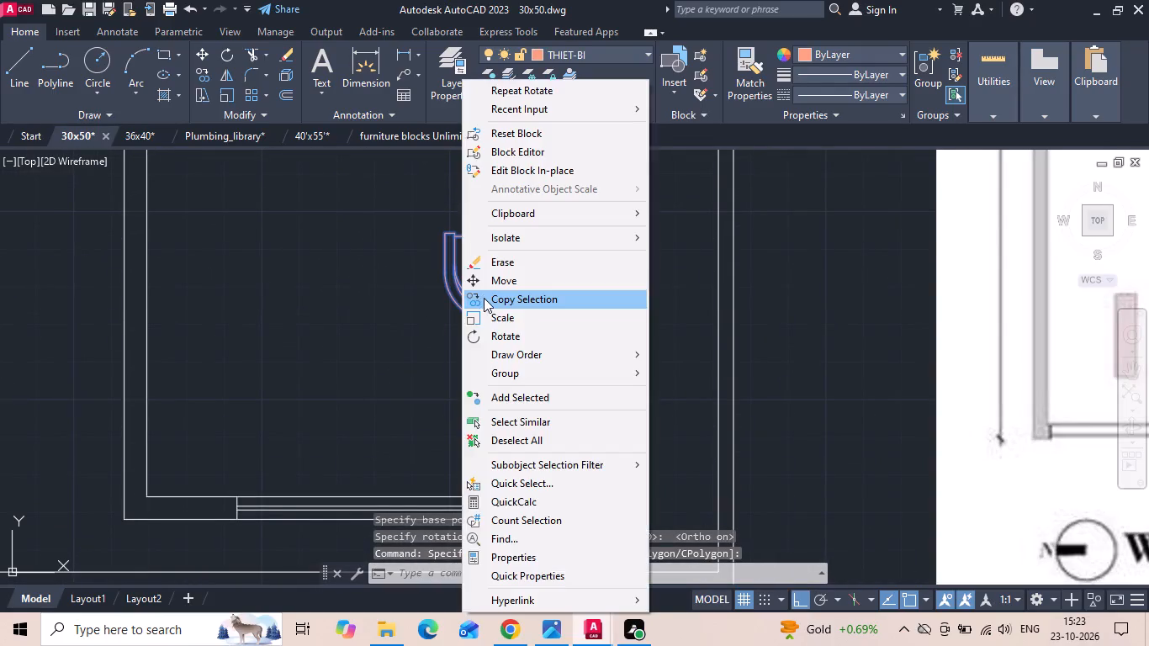
{"action": "left_click", "coordinate": [484, 298]}
{"action": "left_click_drag", "start_coordinate": [476, 384], "coordinate": [457, 391]}
{"action": "left_click", "coordinate": [303, 420]}
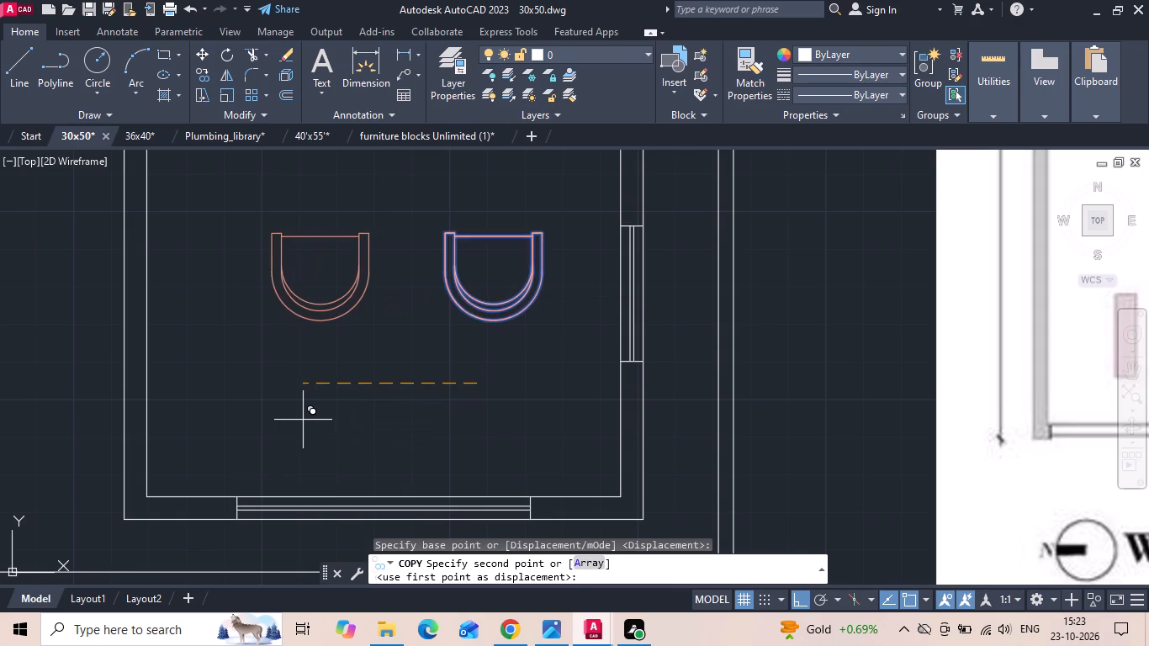
{"action": "key", "text": "Escape"}
Rotate the left-hand Bedroom armchair by 45 degrees about the lowest point of its back.
{"action": "left_click_drag", "start_coordinate": [353, 326], "coordinate": [346, 309]}
{"action": "left_click", "coordinate": [322, 281]}
{"action": "right_click", "coordinate": [322, 281]}
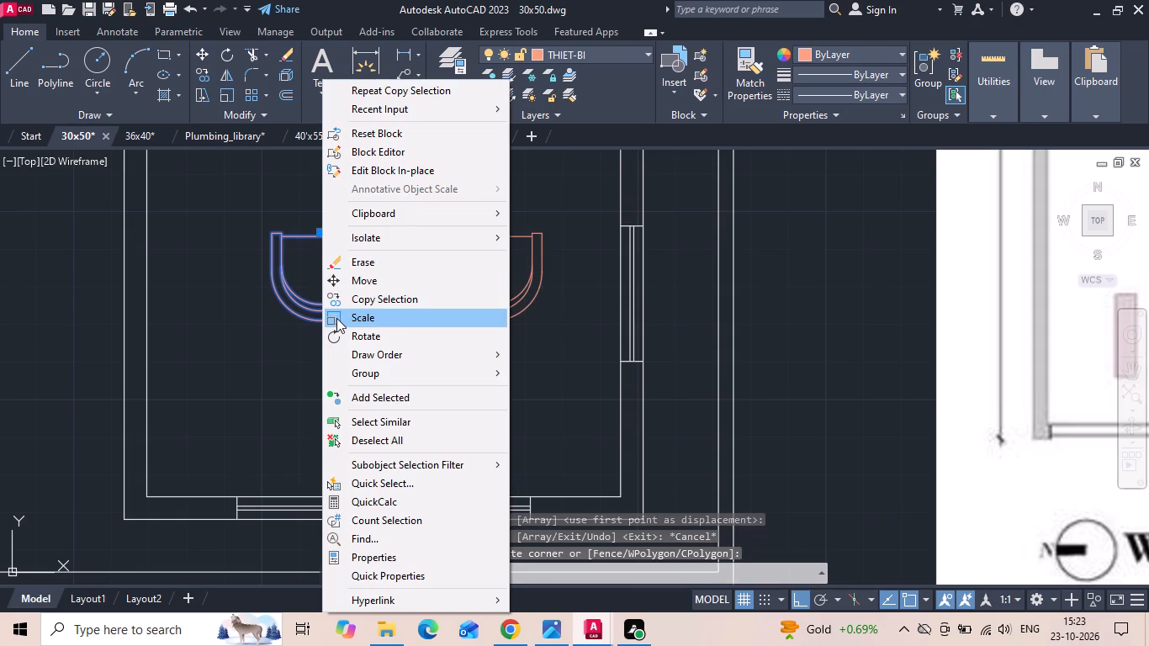
{"action": "left_click", "coordinate": [342, 335]}
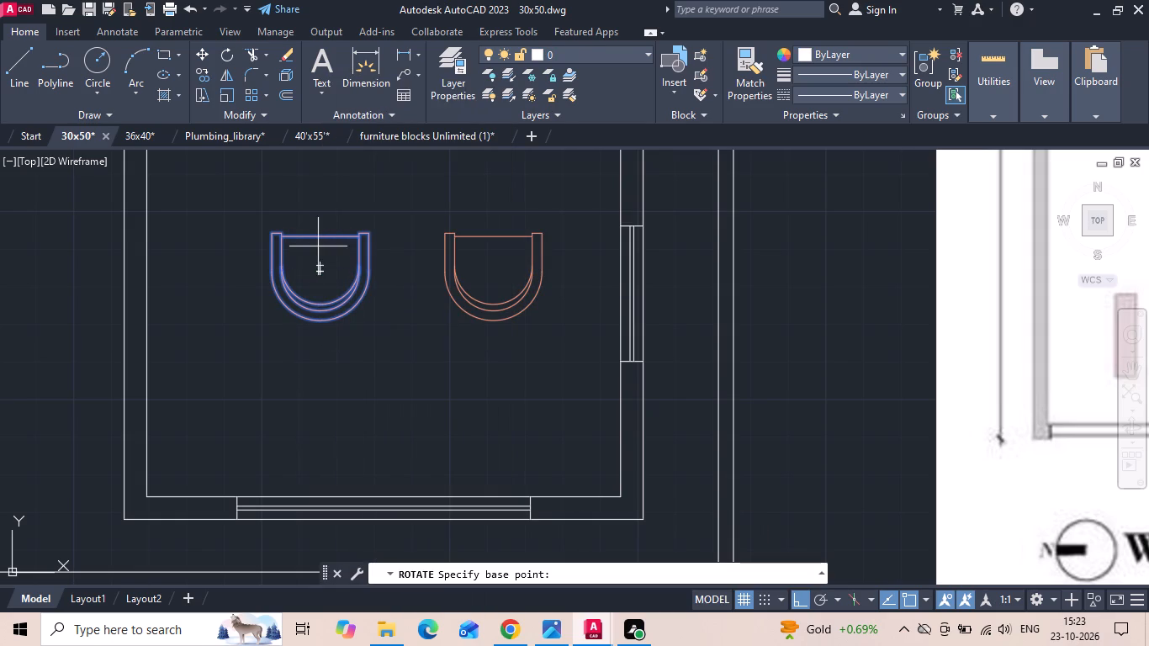
{"action": "left_click_drag", "start_coordinate": [317, 323], "coordinate": [318, 341]}
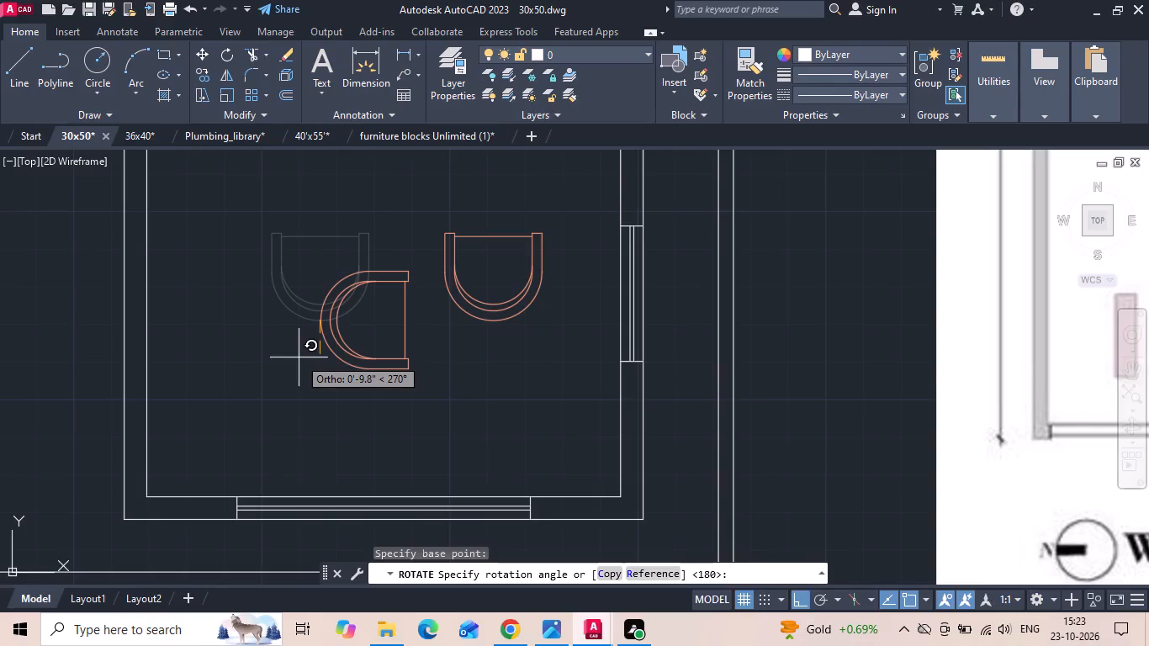
{"action": "type", "text": "45"}
{"action": "key", "text": "space"}
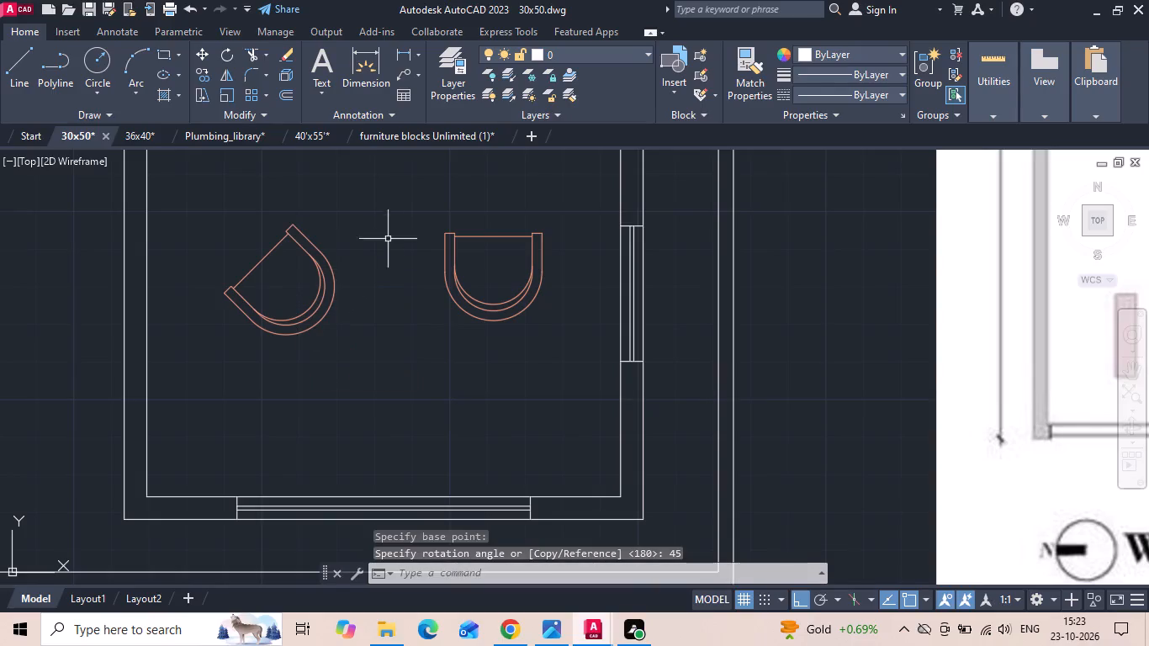
Erase the unangled right-hand armchair from the Bedroom.
{"action": "left_click_drag", "start_coordinate": [484, 223], "coordinate": [456, 297]}
{"action": "left_click", "coordinate": [444, 305]}
{"action": "key", "text": "Delete"}
Move the angled armchair about 3'-9" horizontally to the right side of the Bedroom, following the reference plan.
{"action": "left_click_drag", "start_coordinate": [434, 297], "coordinate": [332, 282]}
{"action": "left_click", "coordinate": [266, 267]}
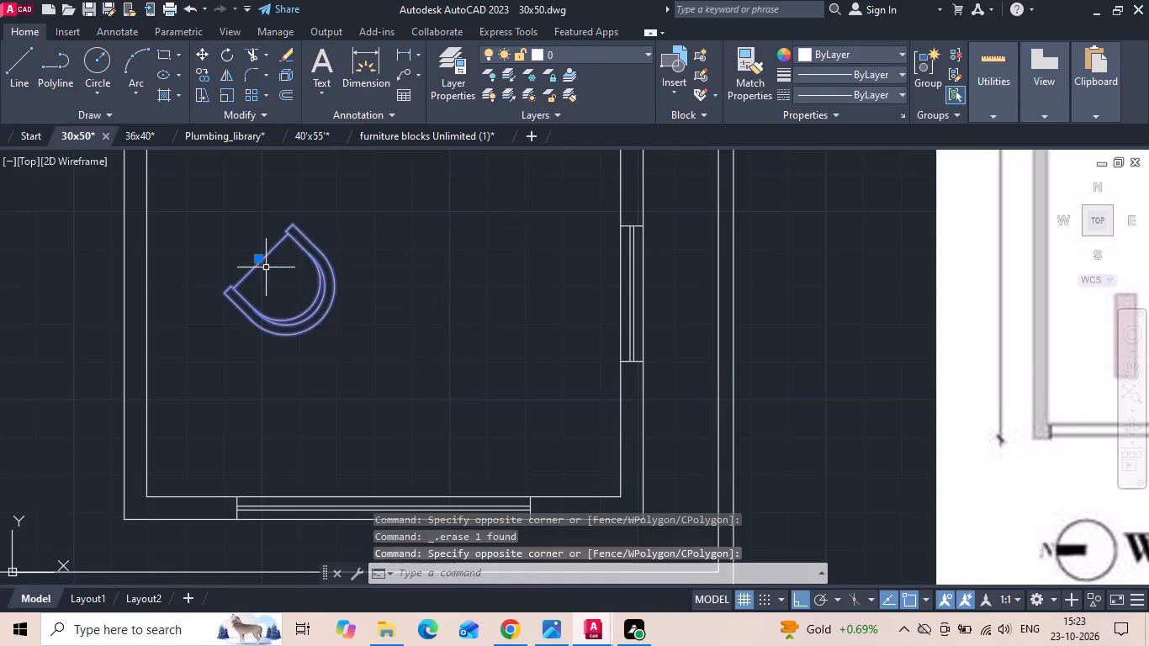
{"action": "right_click", "coordinate": [266, 267]}
{"action": "left_click", "coordinate": [309, 283]}
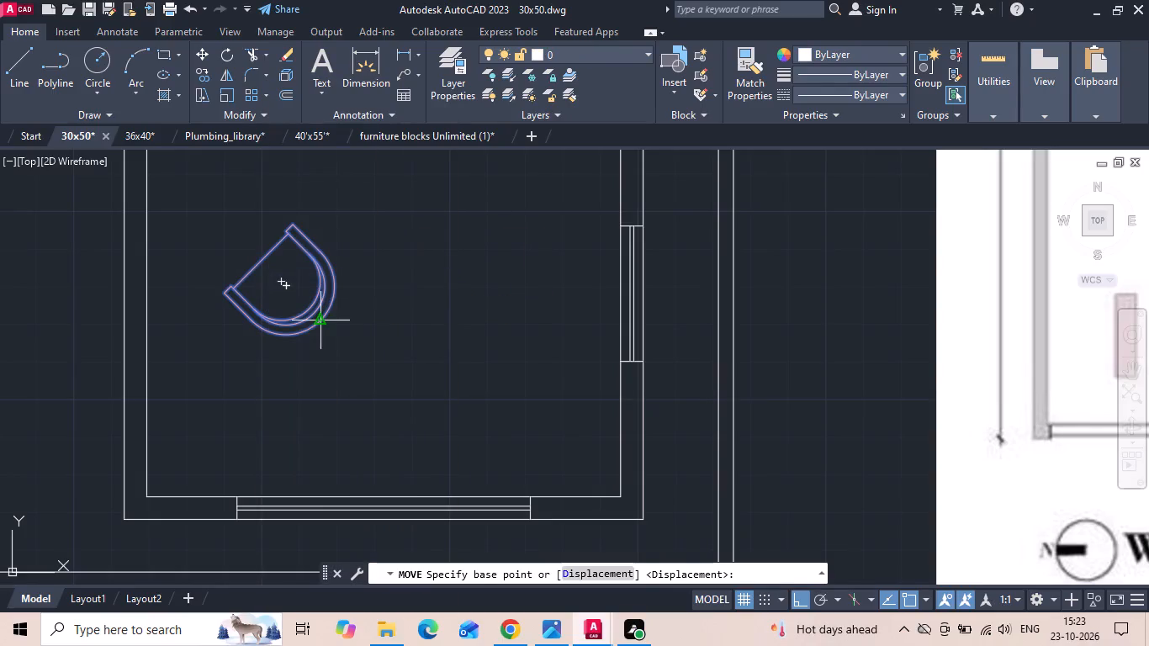
{"action": "left_click_drag", "start_coordinate": [322, 317], "coordinate": [341, 329]}
{"action": "scroll", "coordinate": [460, 370], "scroll_direction": "down", "scroll_amount": 3}
{"action": "scroll", "coordinate": [467, 387], "scroll_direction": "up", "scroll_amount": 1}
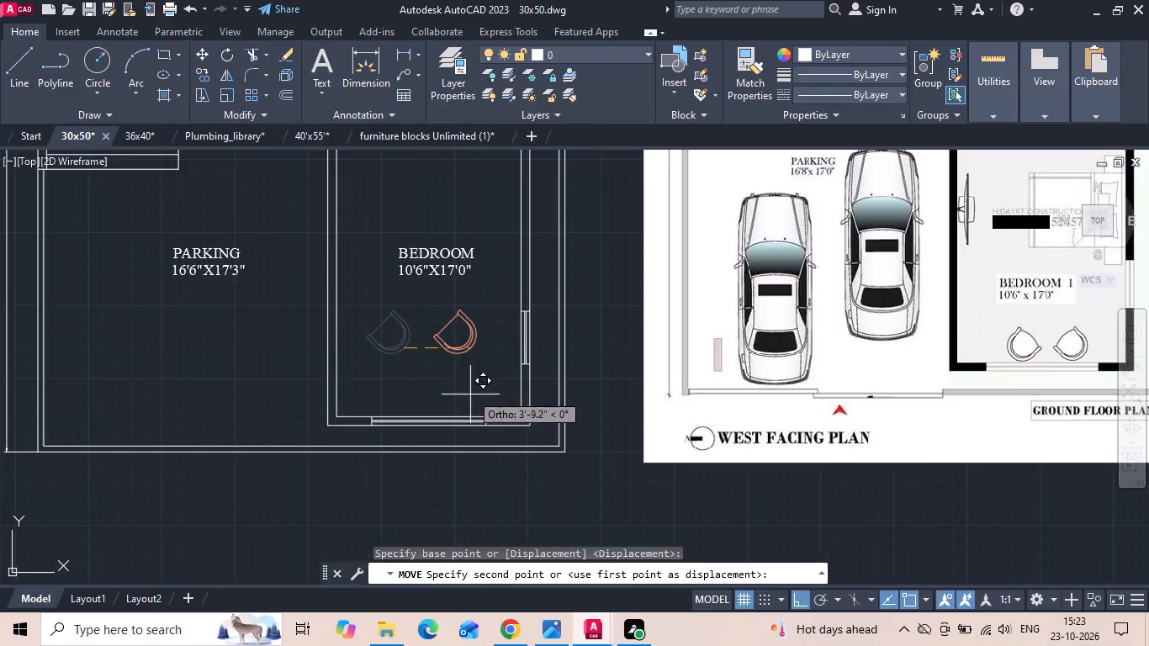
{"action": "left_click", "coordinate": [469, 401]}
Move the angled armchair straight down, closer to the Bedroom's lower window wall.
{"action": "scroll", "coordinate": [466, 402], "scroll_direction": "up", "scroll_amount": 2}
{"action": "left_click_drag", "start_coordinate": [460, 321], "coordinate": [451, 290]}
{"action": "left_click", "coordinate": [425, 244]}
{"action": "right_click", "coordinate": [425, 244]}
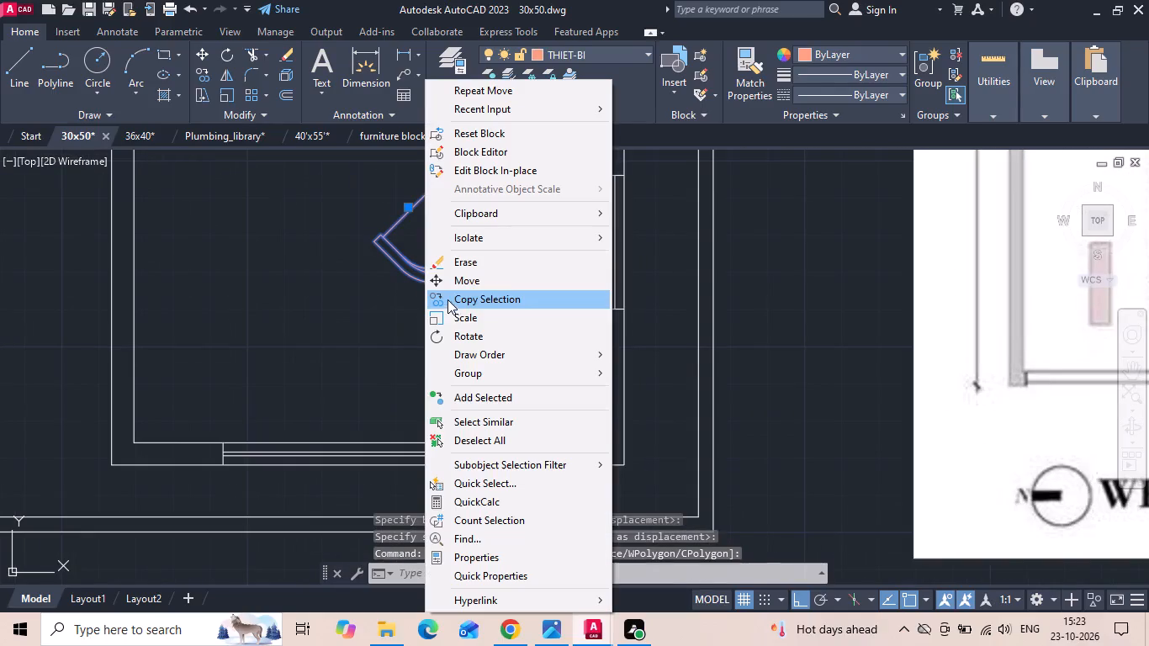
{"action": "left_click", "coordinate": [460, 289]}
{"action": "left_click_drag", "start_coordinate": [531, 275], "coordinate": [533, 294]}
{"action": "left_click", "coordinate": [533, 398]}
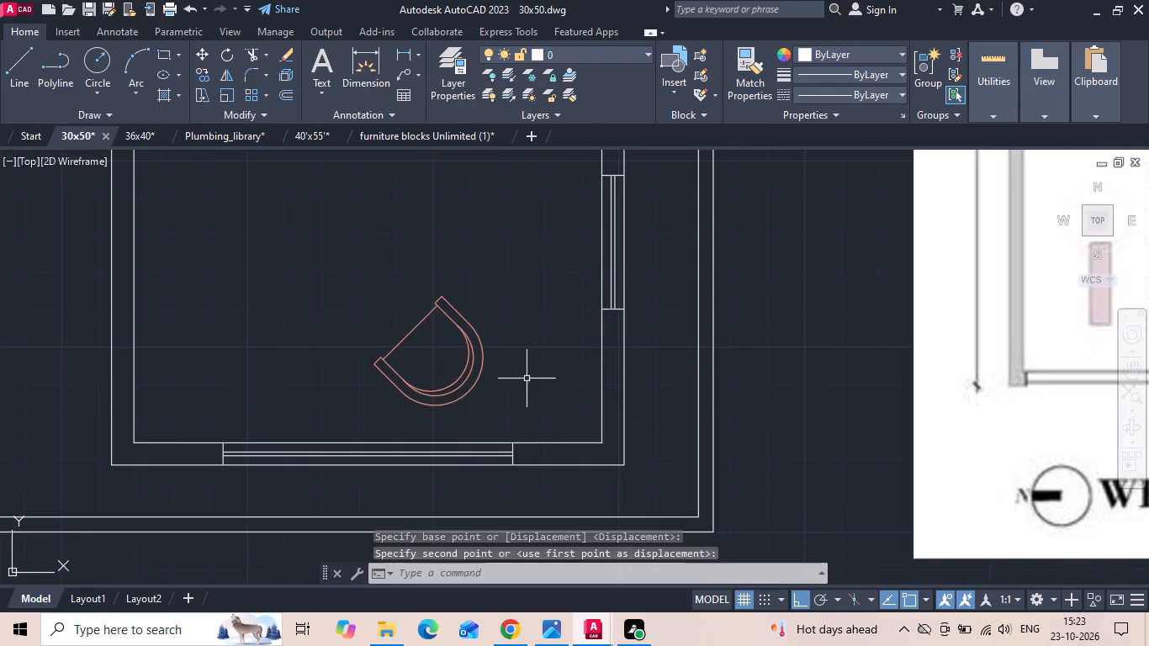
Move the angled armchair slightly to the right, toward the Bedroom's lower-right corner.
{"action": "left_click_drag", "start_coordinate": [495, 335], "coordinate": [438, 352]}
{"action": "left_click", "coordinate": [421, 357]}
{"action": "right_click", "coordinate": [420, 357]}
{"action": "left_click", "coordinate": [473, 279]}
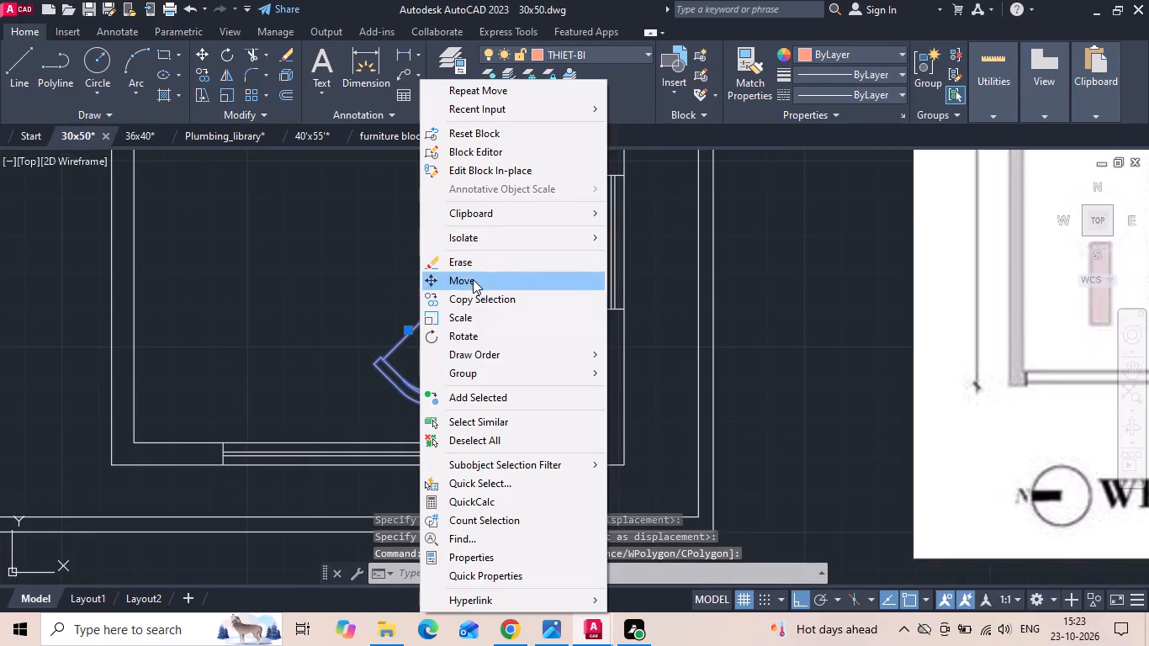
{"action": "left_click", "coordinate": [490, 318]}
{"action": "left_click", "coordinate": [523, 320]}
{"action": "scroll", "coordinate": [473, 342], "scroll_direction": "down", "scroll_amount": 2}
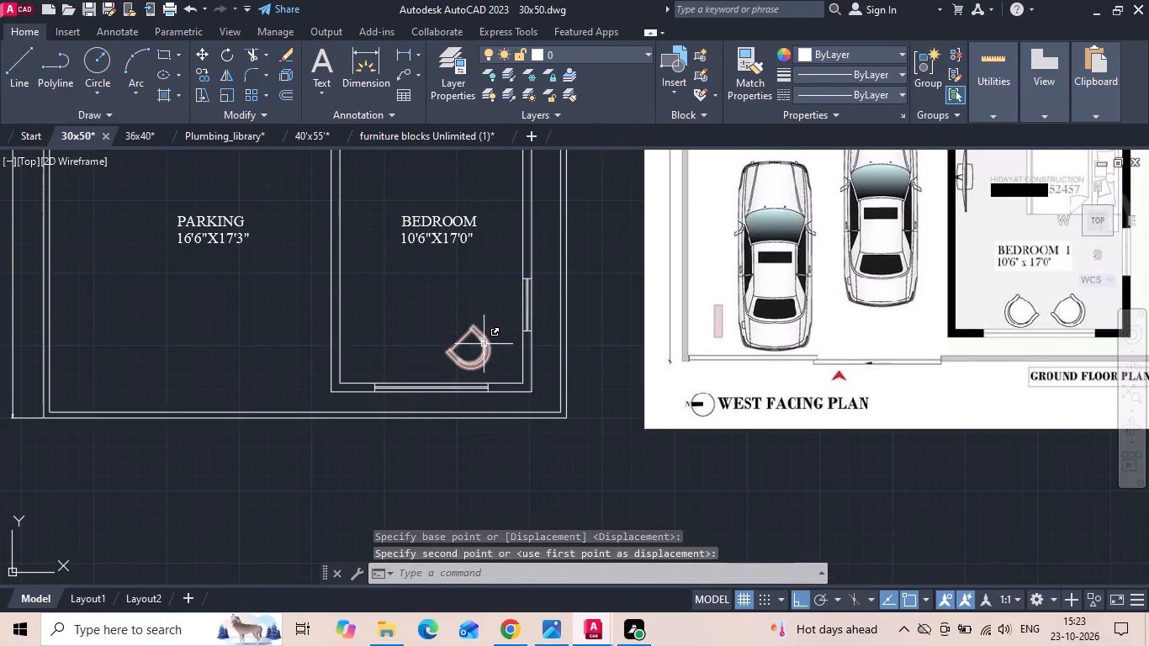
Mirror the angled armchair about a vertical line through the middle of the Bedroom's lower window wall, keeping the original.
{"action": "scroll", "coordinate": [485, 344], "scroll_direction": "up", "scroll_amount": 1}
{"action": "left_click_drag", "start_coordinate": [490, 325], "coordinate": [461, 337]}
{"action": "left_click", "coordinate": [442, 342]}
{"action": "type", "text": "MI"}
{"action": "key", "text": "space"}
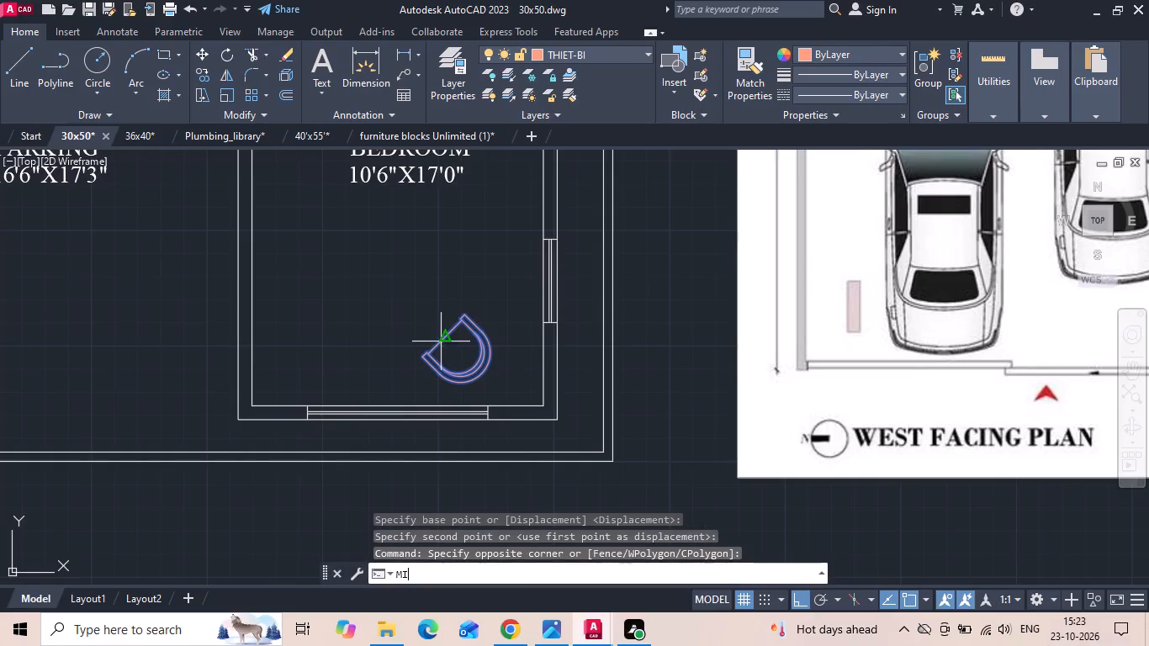
{"action": "left_click", "coordinate": [400, 401]}
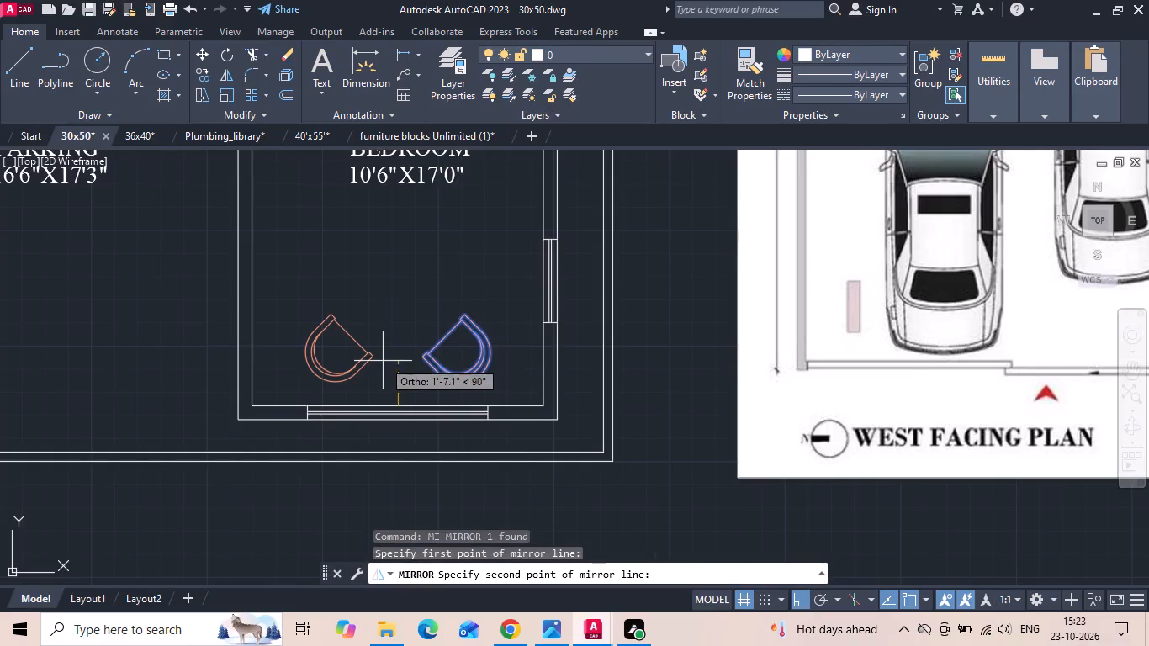
{"action": "left_click", "coordinate": [383, 359]}
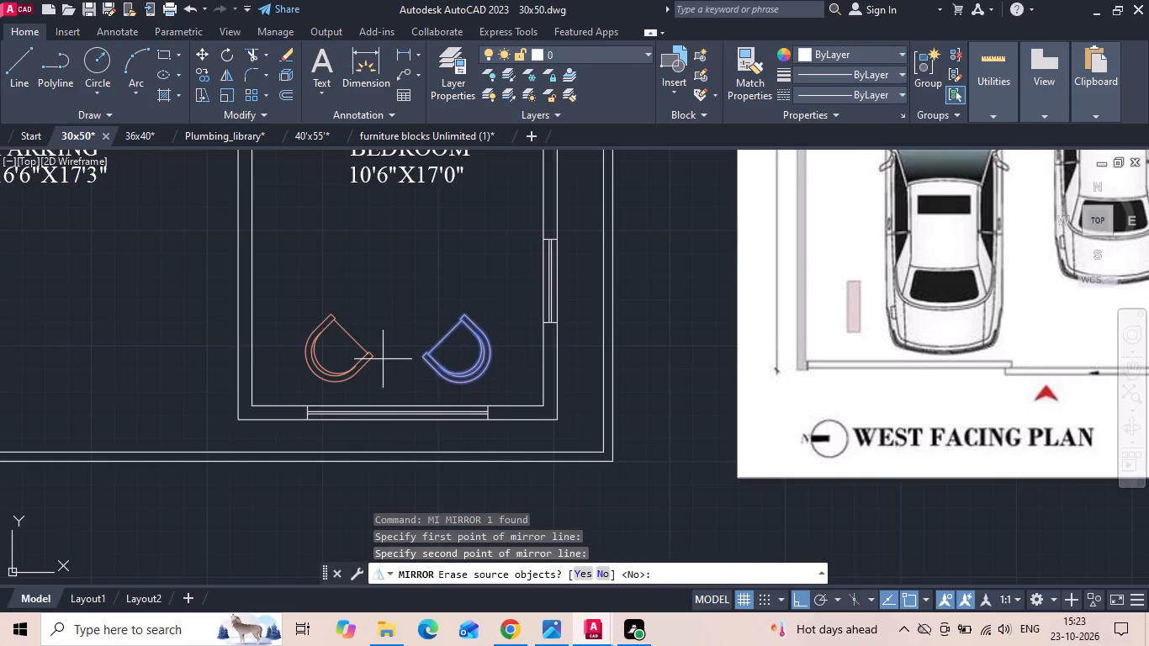
{"action": "type", "text": "N"}
{"action": "key", "text": "space"}
Move the right-hand Bedroom armchair about 4" to the left, toward the mirrored one.
{"action": "scroll", "coordinate": [383, 359], "scroll_direction": "down", "scroll_amount": 2}
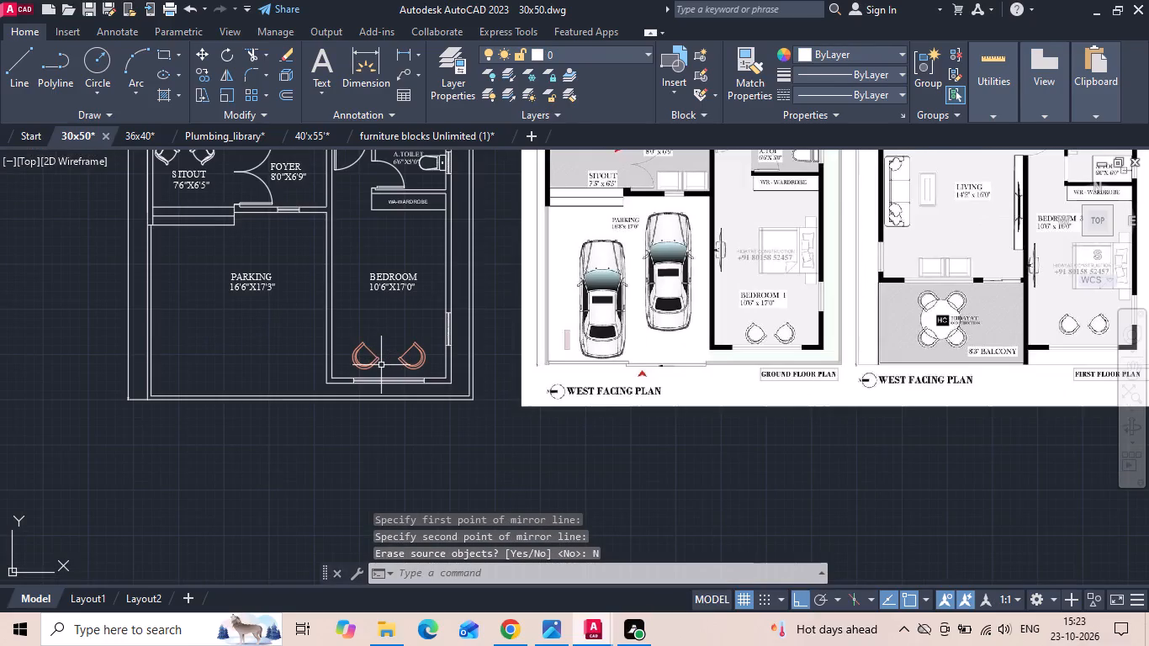
{"action": "scroll", "coordinate": [380, 368], "scroll_direction": "up", "scroll_amount": 3}
{"action": "left_click", "coordinate": [492, 331]}
{"action": "left_click", "coordinate": [459, 341]}
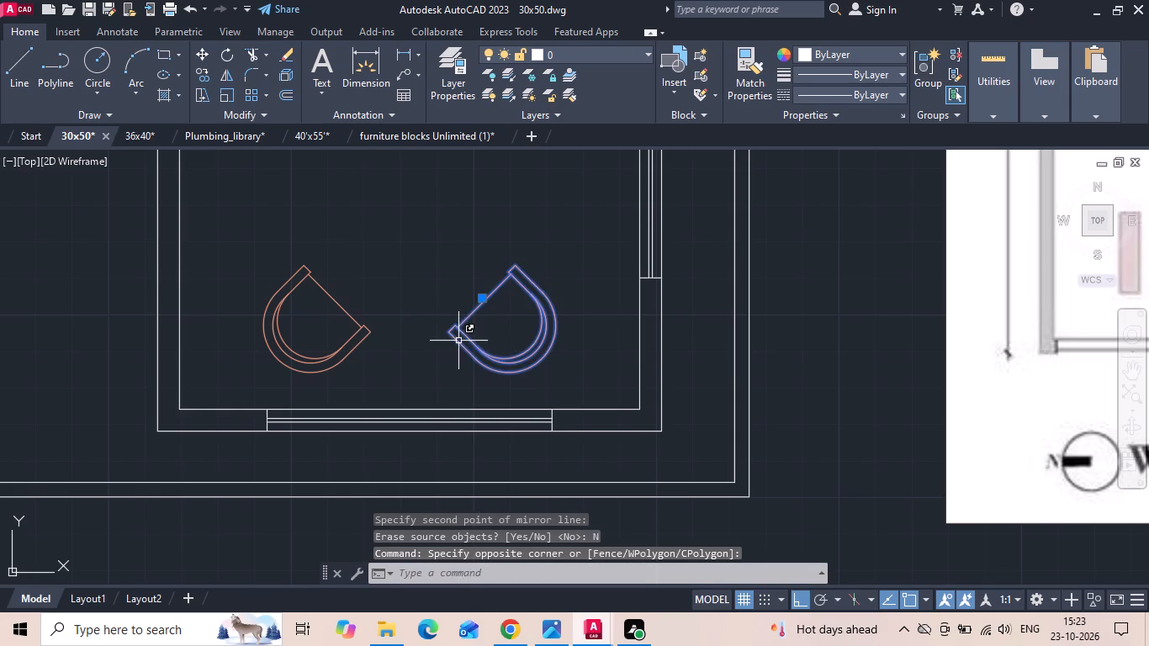
{"action": "right_click", "coordinate": [458, 341]}
{"action": "left_click", "coordinate": [493, 279]}
{"action": "scroll", "coordinate": [546, 299], "scroll_direction": "up", "scroll_amount": 1}
{"action": "left_click", "coordinate": [636, 252]}
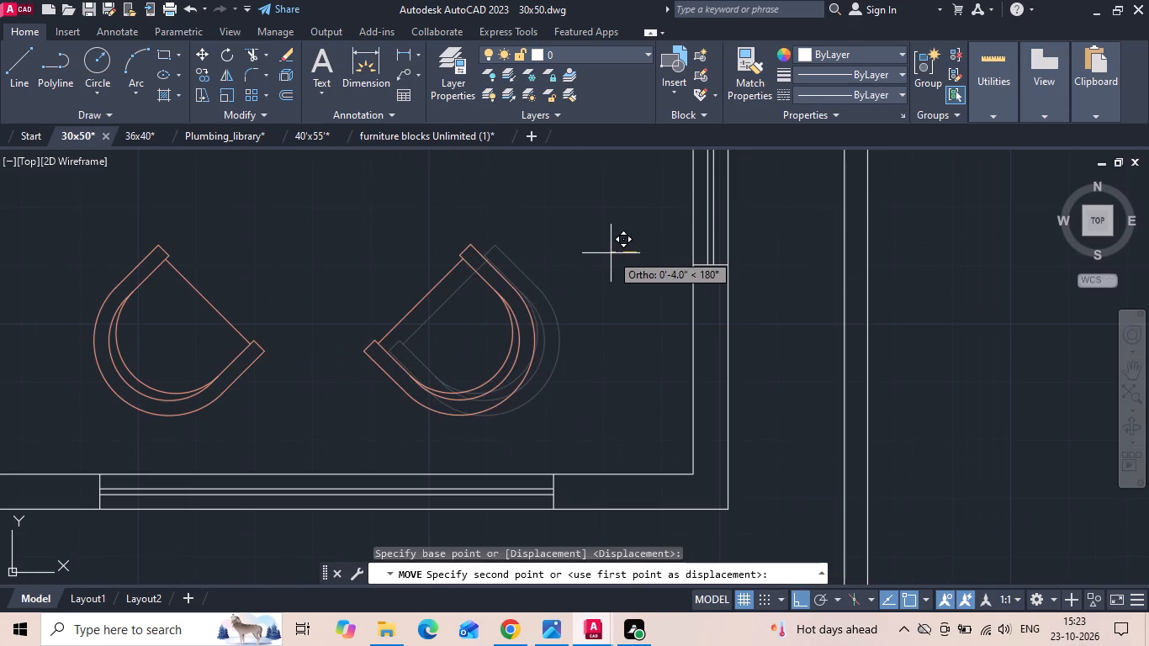
{"action": "left_click", "coordinate": [611, 253]}
Move the left-hand Bedroom armchair slightly to the right, closing the gap between the pair.
{"action": "left_click_drag", "start_coordinate": [324, 286], "coordinate": [273, 302]}
{"action": "left_click", "coordinate": [193, 330]}
{"action": "right_click", "coordinate": [192, 331]}
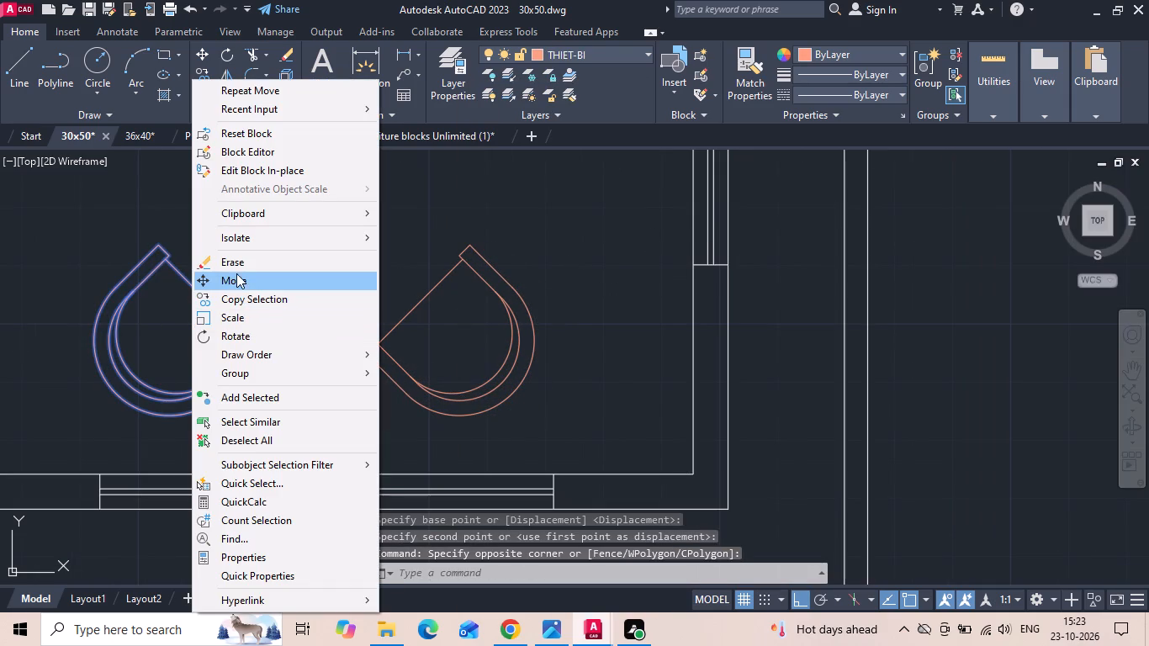
{"action": "left_click", "coordinate": [236, 275]}
{"action": "left_click_drag", "start_coordinate": [252, 269], "coordinate": [267, 271]}
{"action": "left_click", "coordinate": [300, 269]}
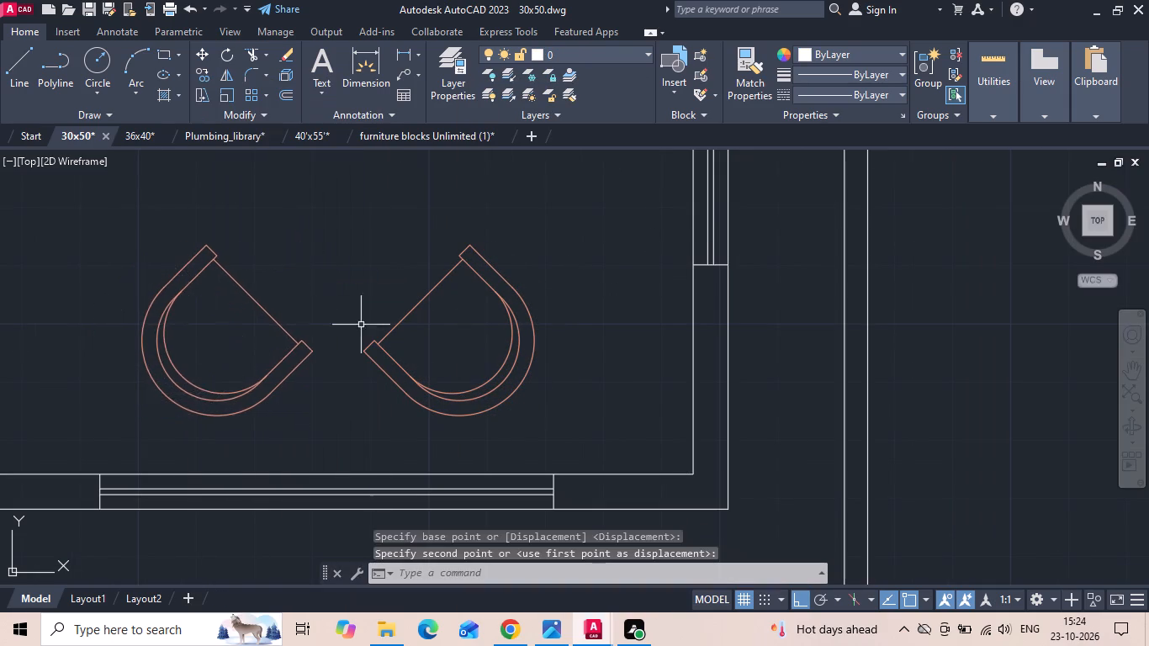
Rotate the bed block beside the floor plan to 270 degrees, so its headboard and side tables face right.
{"action": "scroll", "coordinate": [469, 357], "scroll_direction": "down", "scroll_amount": 3}
{"action": "scroll", "coordinate": [527, 391], "scroll_direction": "down", "scroll_amount": 2}
{"action": "left_click", "coordinate": [244, 225]}
{"action": "left_click", "coordinate": [236, 203]}
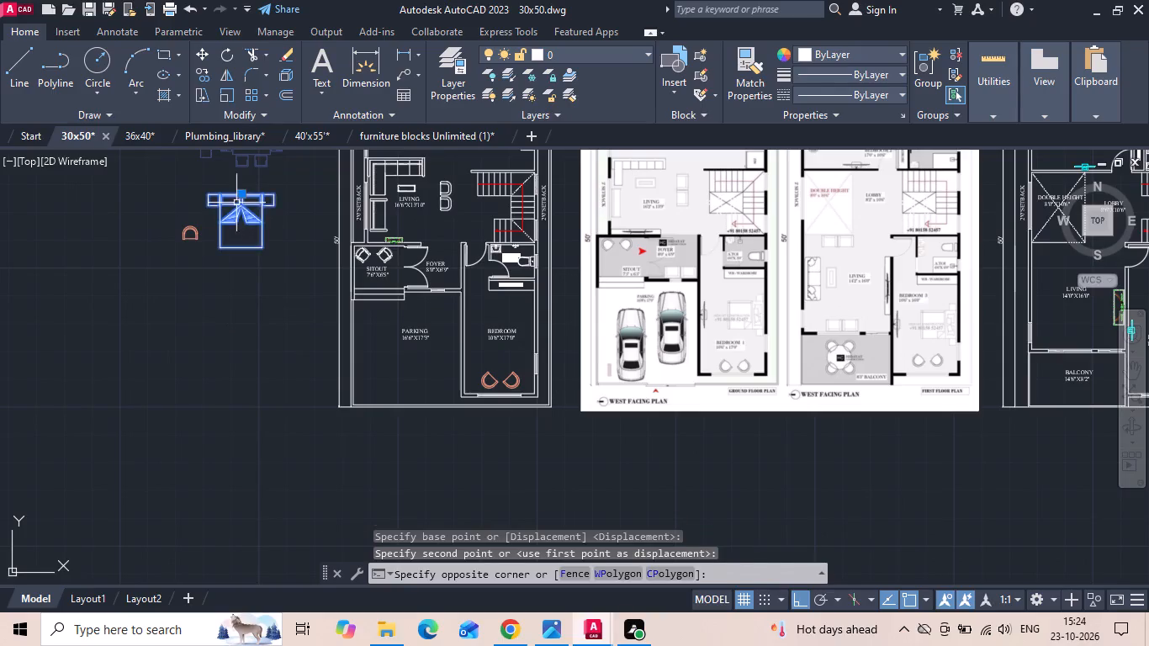
{"action": "right_click", "coordinate": [235, 240]}
{"action": "left_click", "coordinate": [271, 361]}
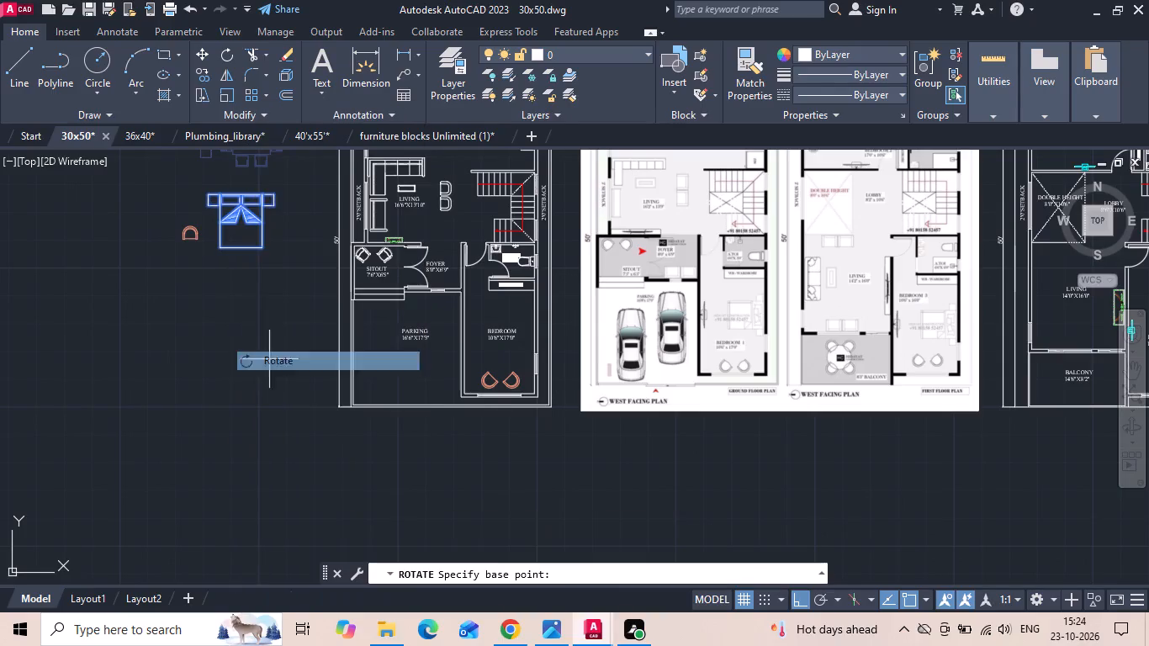
{"action": "left_click", "coordinate": [252, 325]}
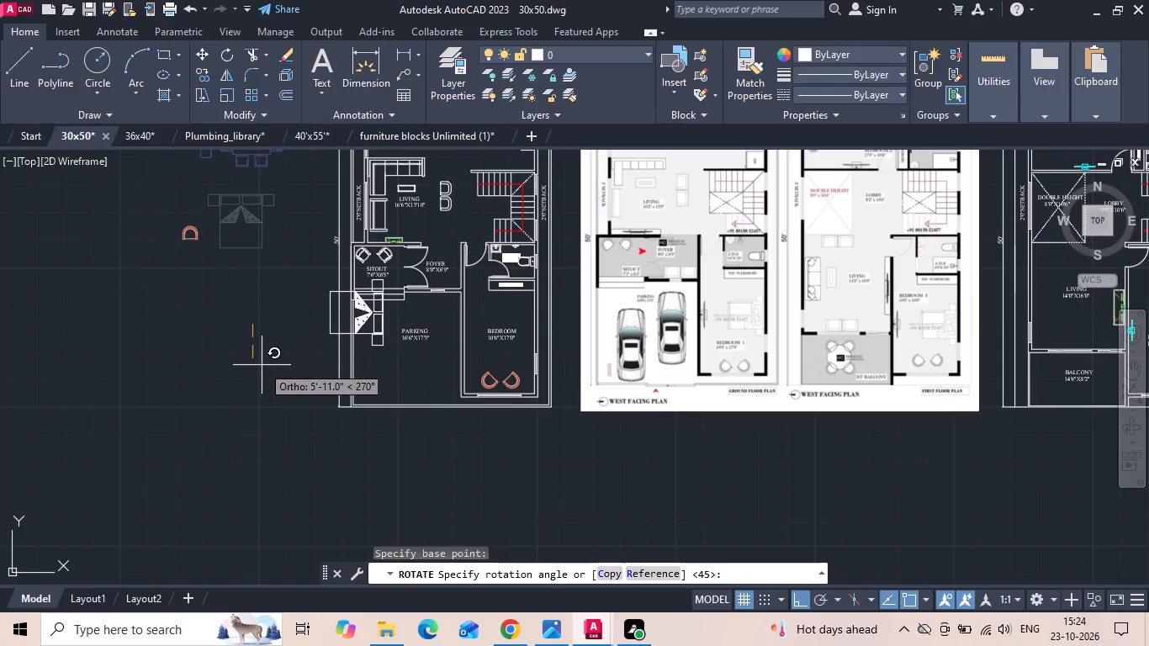
{"action": "left_click", "coordinate": [262, 368]}
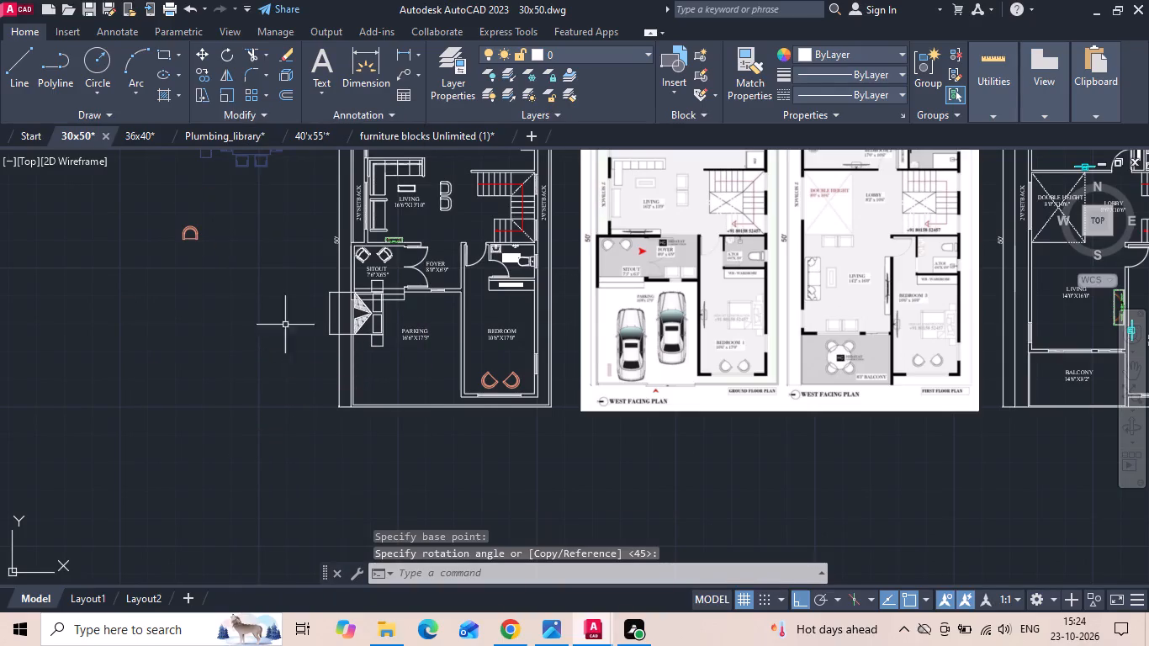
Move the rotated bed block from beside the floor plan into the ground-floor Bedroom, near its right-hand wall.
{"action": "scroll", "coordinate": [331, 306], "scroll_direction": "up", "scroll_amount": 2}
{"action": "left_click", "coordinate": [331, 294]}
{"action": "left_click", "coordinate": [293, 286]}
{"action": "right_click", "coordinate": [292, 286]}
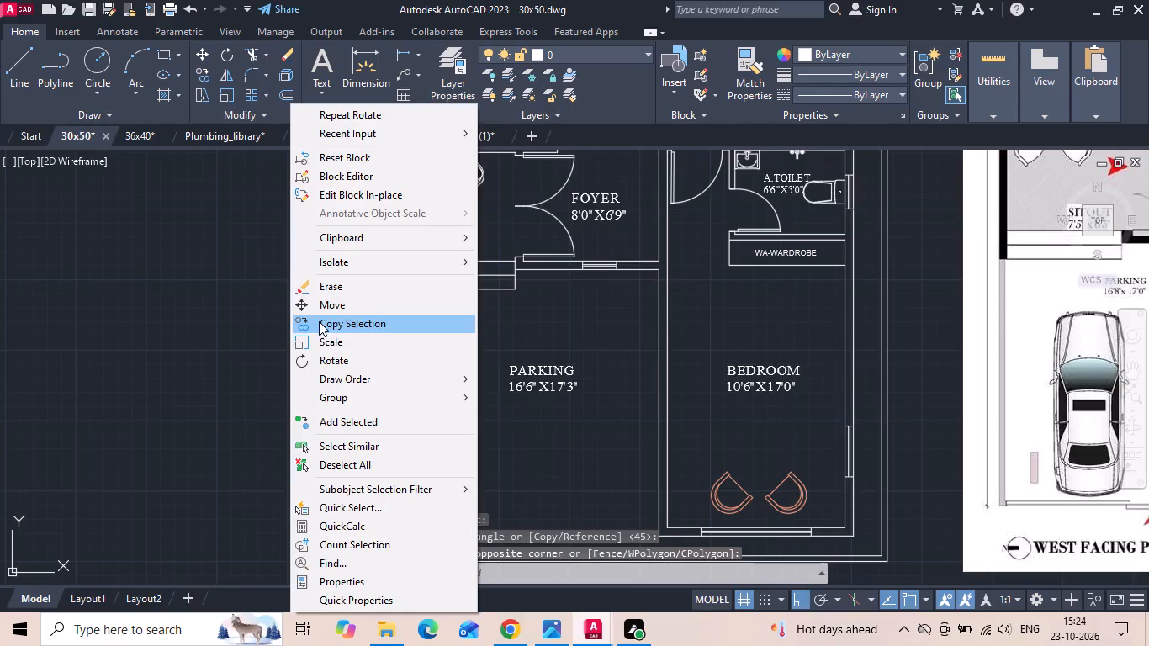
{"action": "left_click", "coordinate": [341, 310]}
{"action": "left_click", "coordinate": [320, 266]}
{"action": "scroll", "coordinate": [283, 296], "scroll_direction": "down", "scroll_amount": 2}
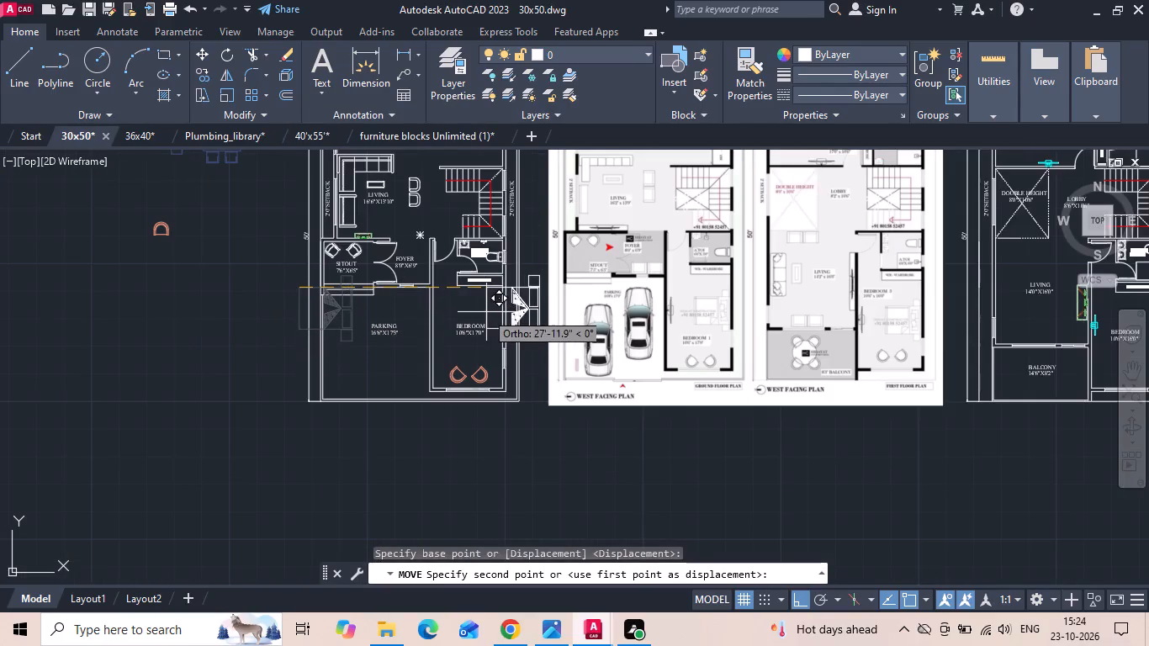
{"action": "scroll", "coordinate": [487, 314], "scroll_direction": "up", "scroll_amount": 2}
{"action": "left_click", "coordinate": [379, 337]}
Move the bed so its lower side table's outer corner meets the upper end of the Bedroom's right-wall window.
{"action": "middle_click_drag", "start_coordinate": [411, 350], "coordinate": [366, 277]}
{"action": "left_click", "coordinate": [443, 238]}
{"action": "right_click", "coordinate": [444, 239]}
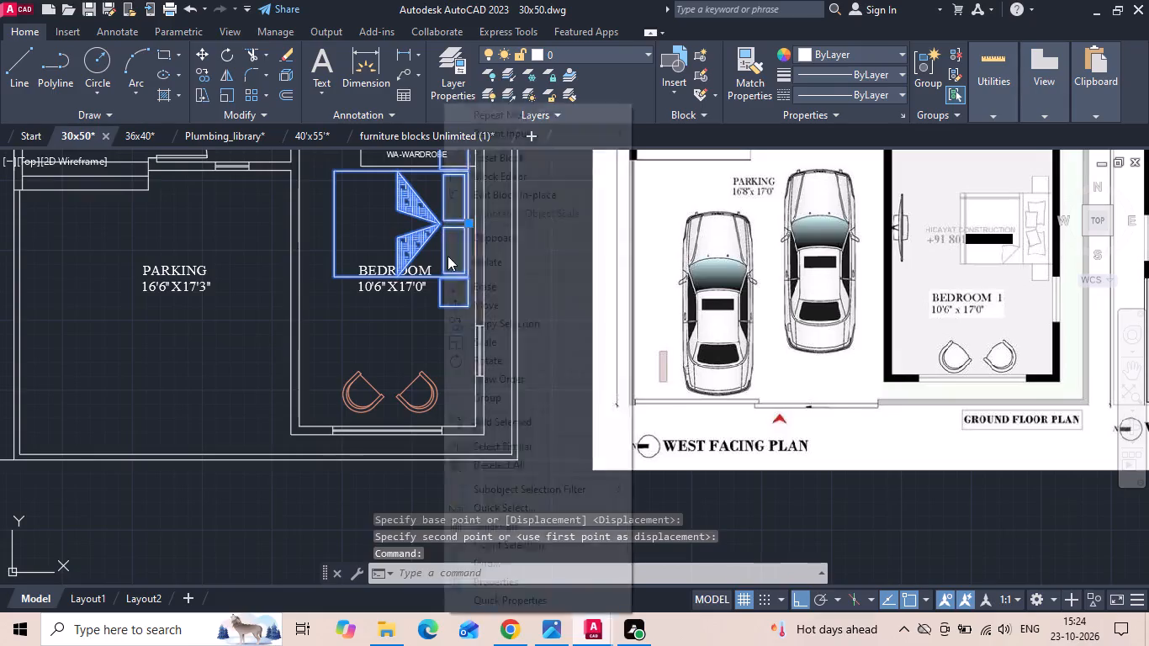
{"action": "left_click", "coordinate": [462, 306]}
{"action": "scroll", "coordinate": [474, 363], "scroll_direction": "up", "scroll_amount": 1}
{"action": "scroll", "coordinate": [459, 284], "scroll_direction": "up", "scroll_amount": 1}
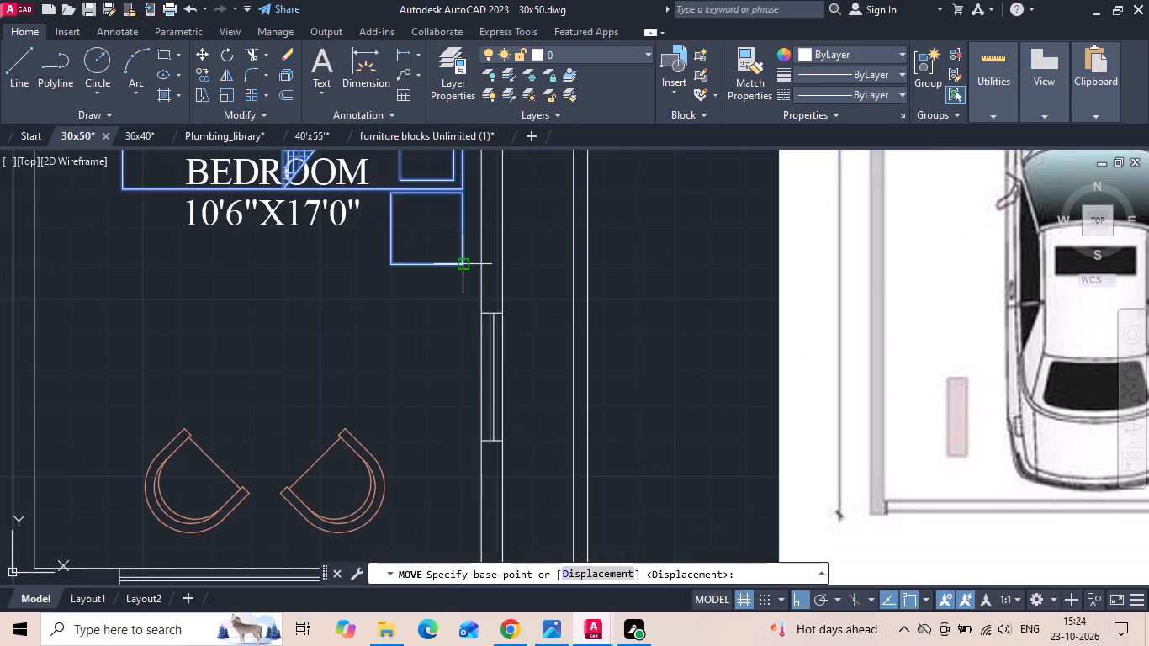
{"action": "left_click", "coordinate": [463, 262]}
{"action": "left_click", "coordinate": [485, 310]}
{"action": "scroll", "coordinate": [467, 361], "scroll_direction": "down", "scroll_amount": 1}
{"action": "scroll", "coordinate": [389, 329], "scroll_direction": "down", "scroll_amount": 2}
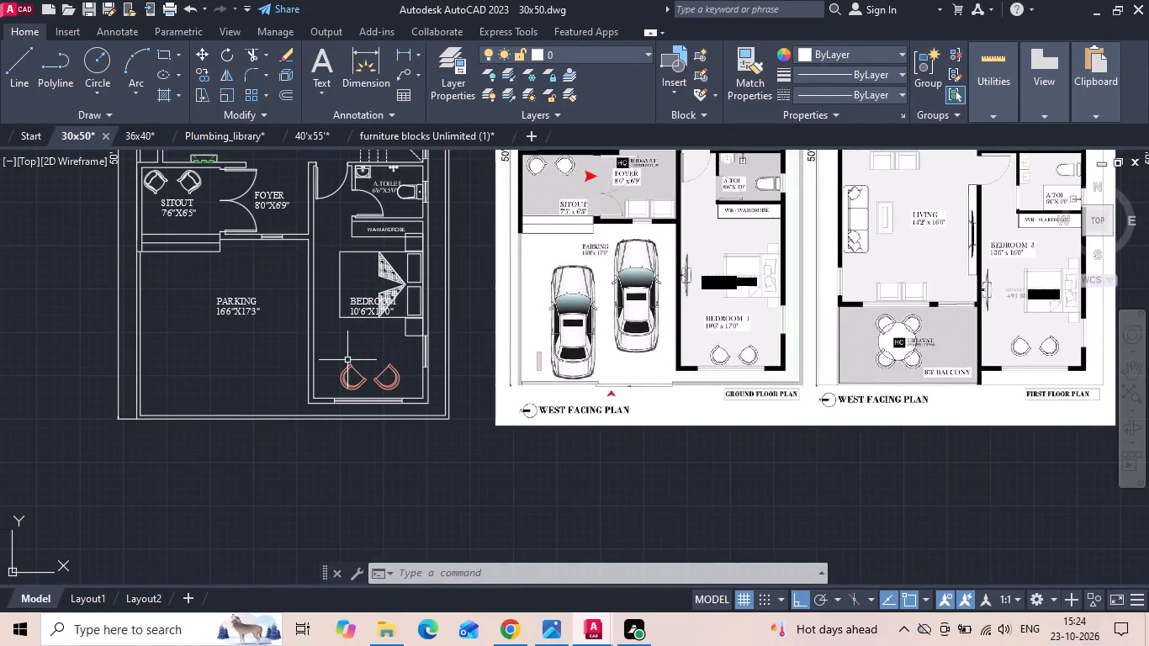
Scale the bed block down by eye about the middle of its headboard edge on the right wall.
{"action": "left_click", "coordinate": [360, 253]}
{"action": "right_click", "coordinate": [360, 253]}
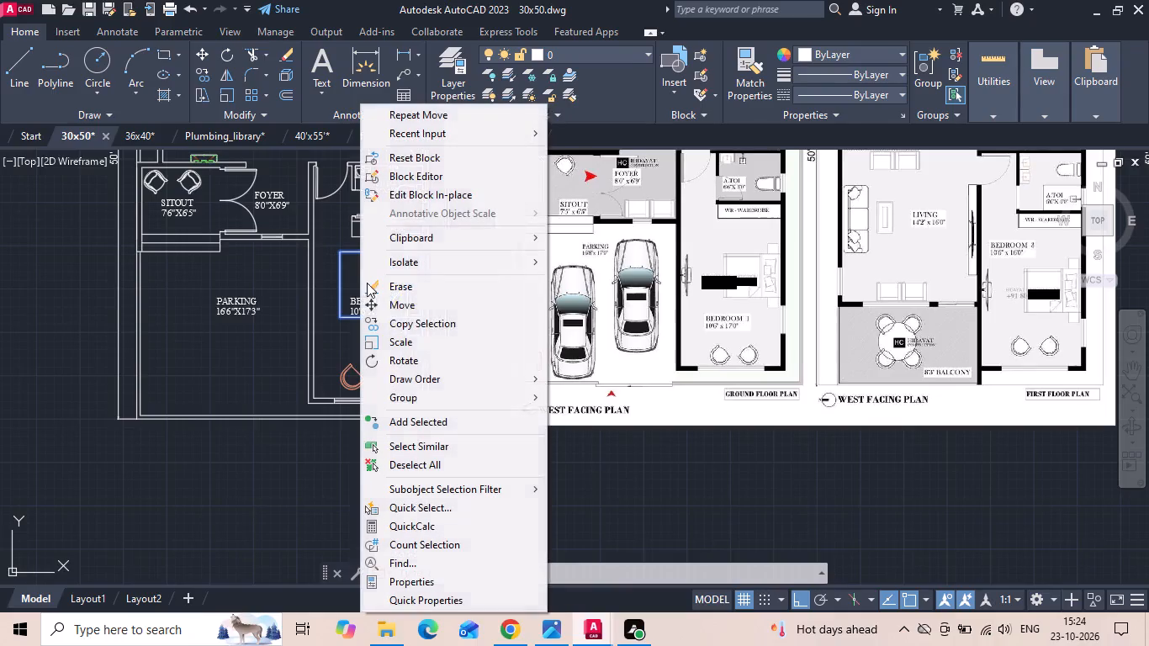
{"action": "left_click", "coordinate": [385, 336]}
{"action": "scroll", "coordinate": [339, 291], "scroll_direction": "up", "scroll_amount": 1}
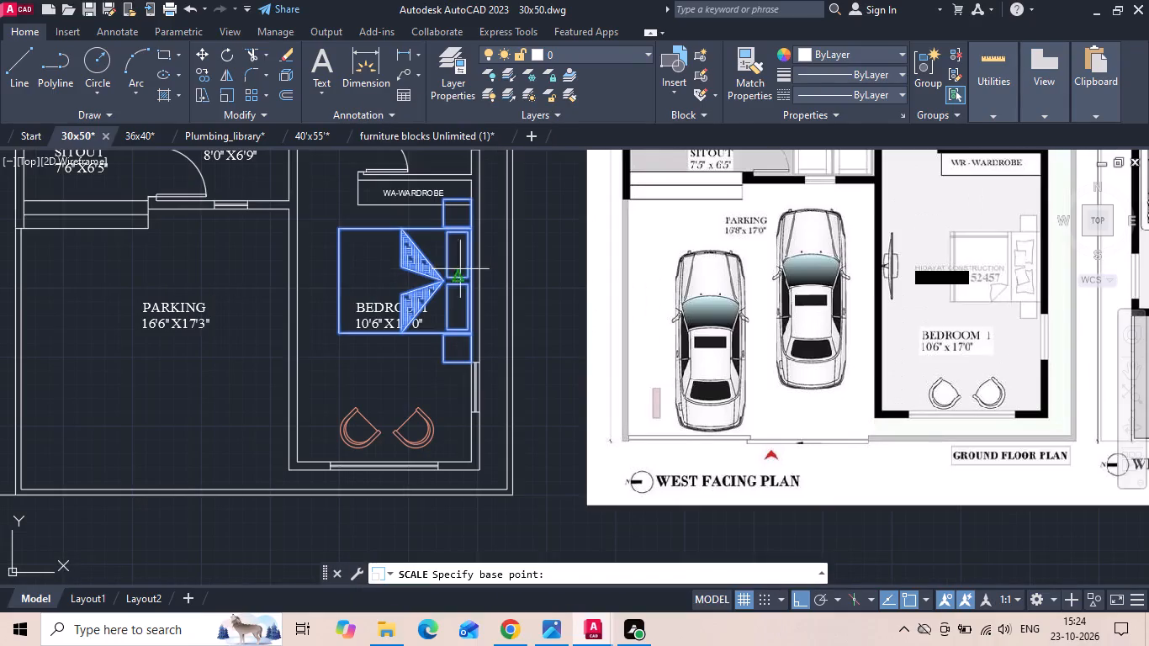
{"action": "left_click", "coordinate": [472, 289]}
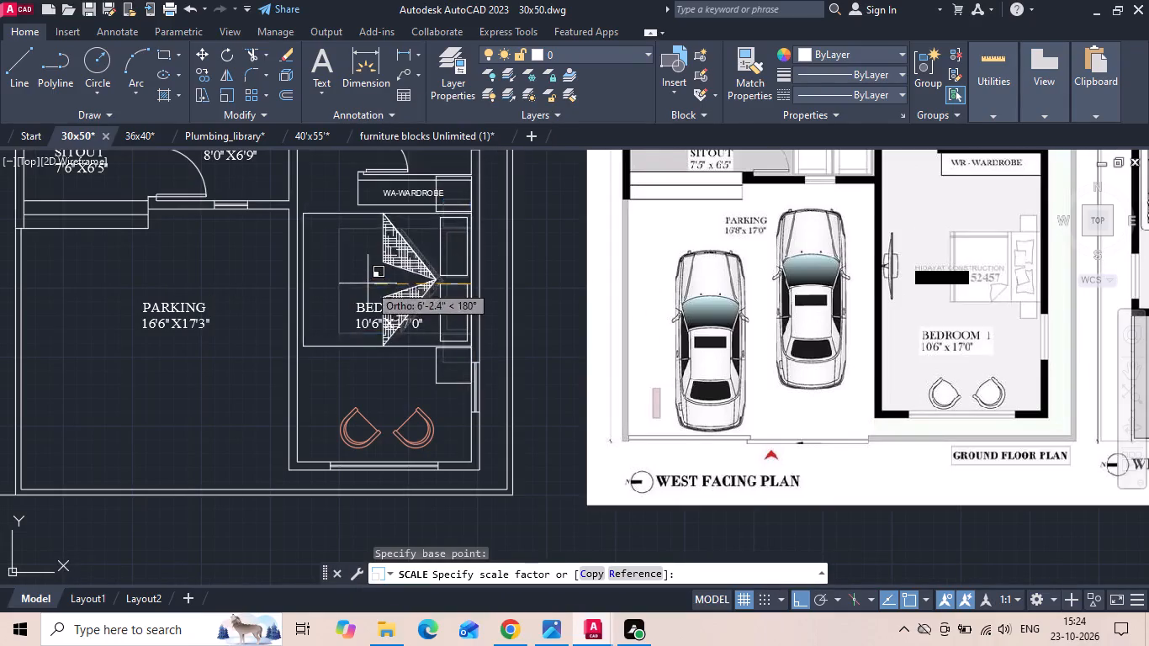
{"action": "left_click", "coordinate": [412, 262]}
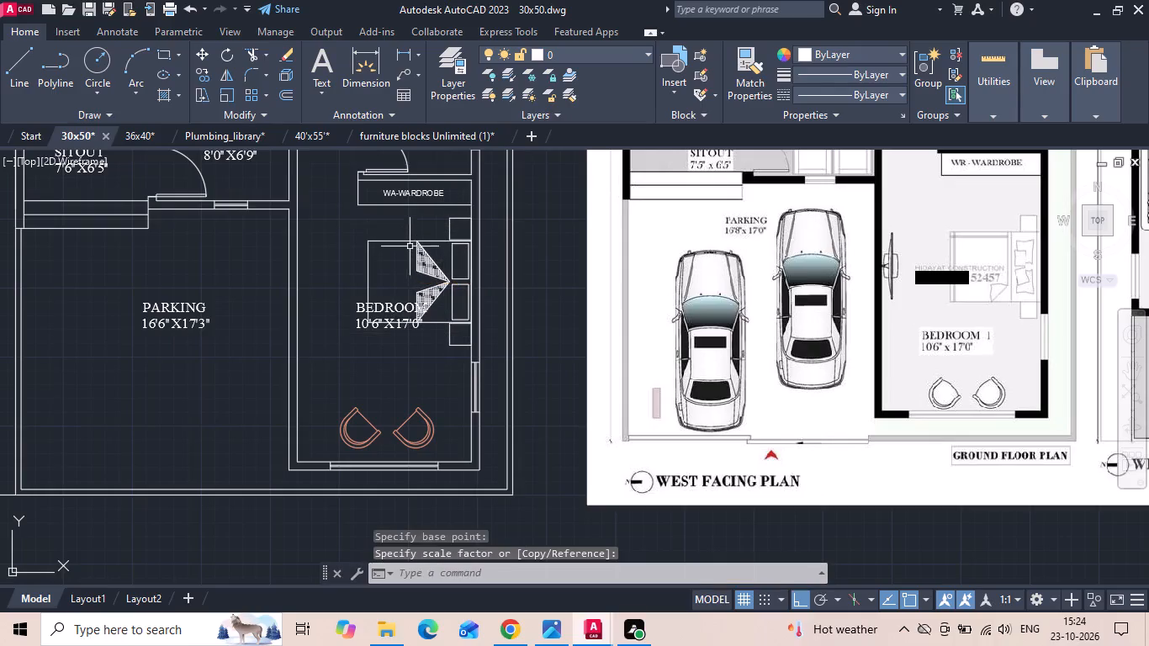
Move the reduced bed down along the wall until its lower side table's corner meets the window's upper end.
{"action": "left_click", "coordinate": [410, 244]}
{"action": "left_click", "coordinate": [404, 236]}
{"action": "right_click", "coordinate": [404, 236]}
{"action": "left_click", "coordinate": [431, 298]}
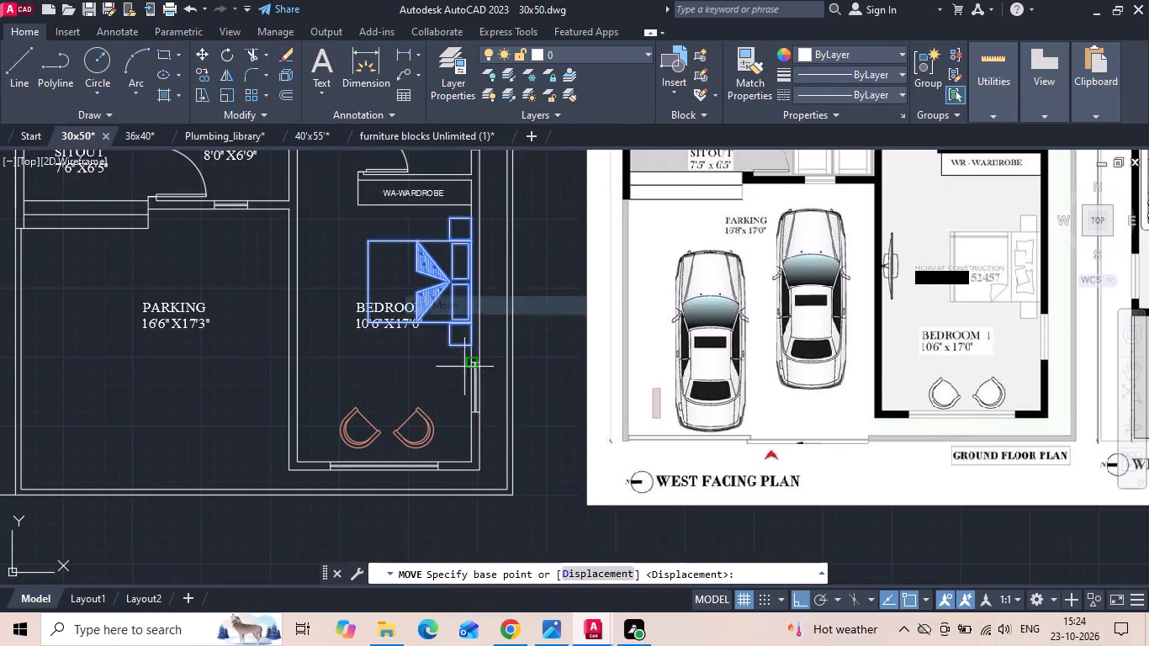
{"action": "scroll", "coordinate": [469, 371], "scroll_direction": "up", "scroll_amount": 2}
{"action": "left_click_drag", "start_coordinate": [464, 307], "coordinate": [468, 343]}
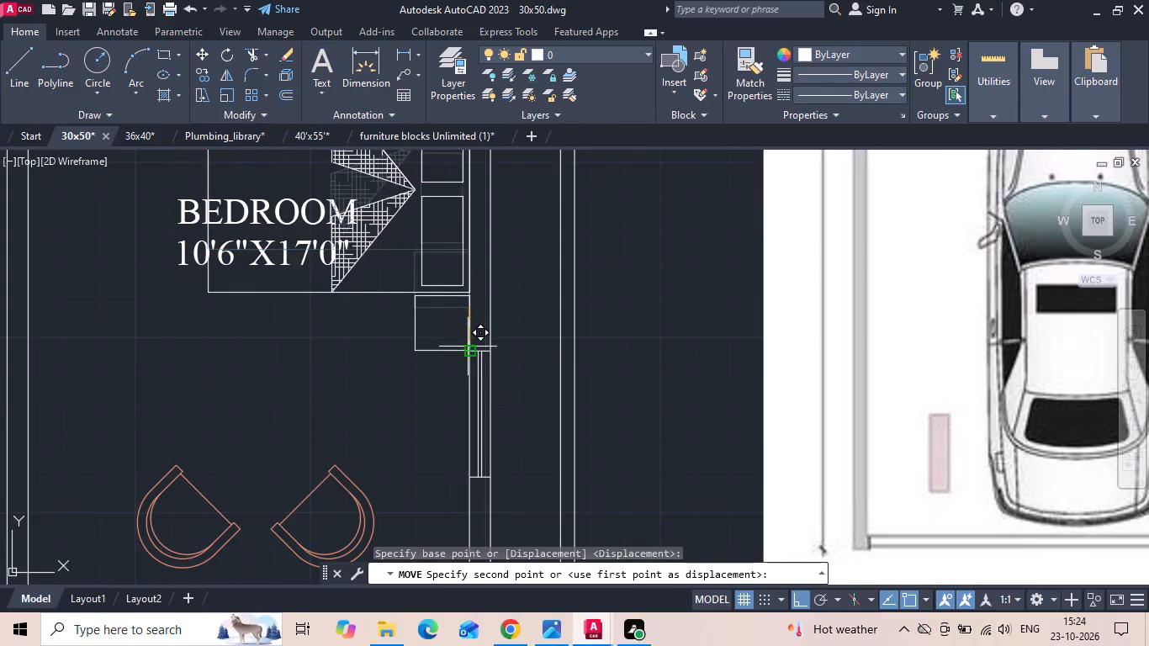
{"action": "left_click", "coordinate": [468, 347]}
{"action": "scroll", "coordinate": [467, 367], "scroll_direction": "down", "scroll_amount": 3}
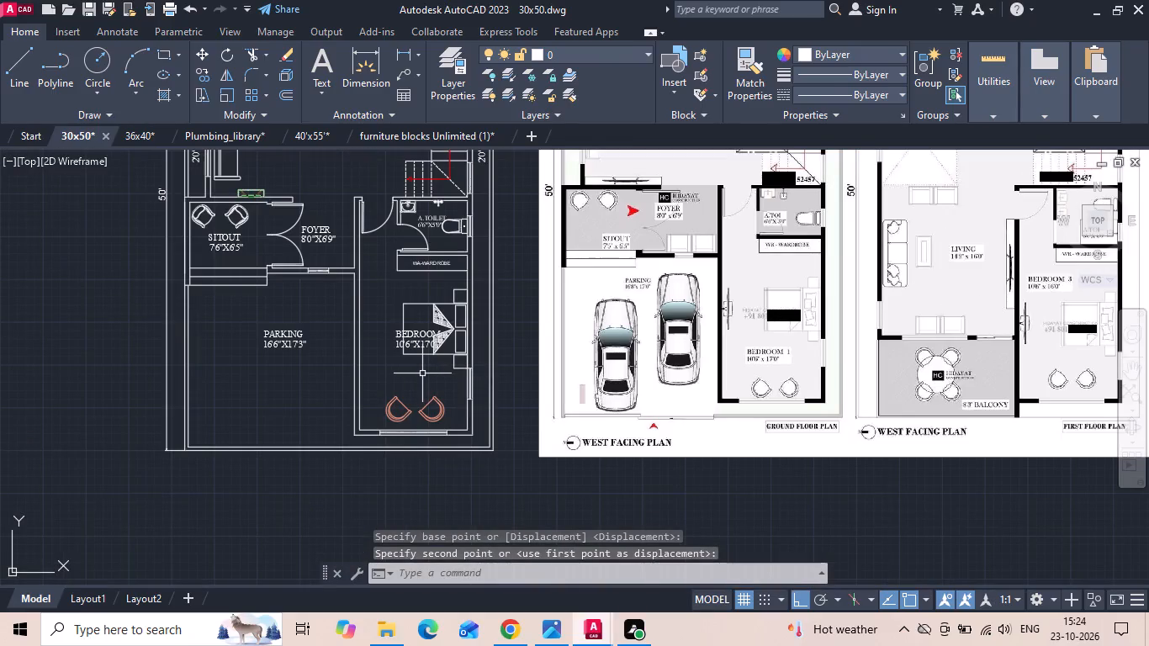
With Ortho off, move the ground-floor BEDROOM 10'6"X17'0" label left and slightly up, away from the bed's pillows and blanket.
{"action": "scroll", "coordinate": [418, 338], "scroll_direction": "up", "scroll_amount": 2}
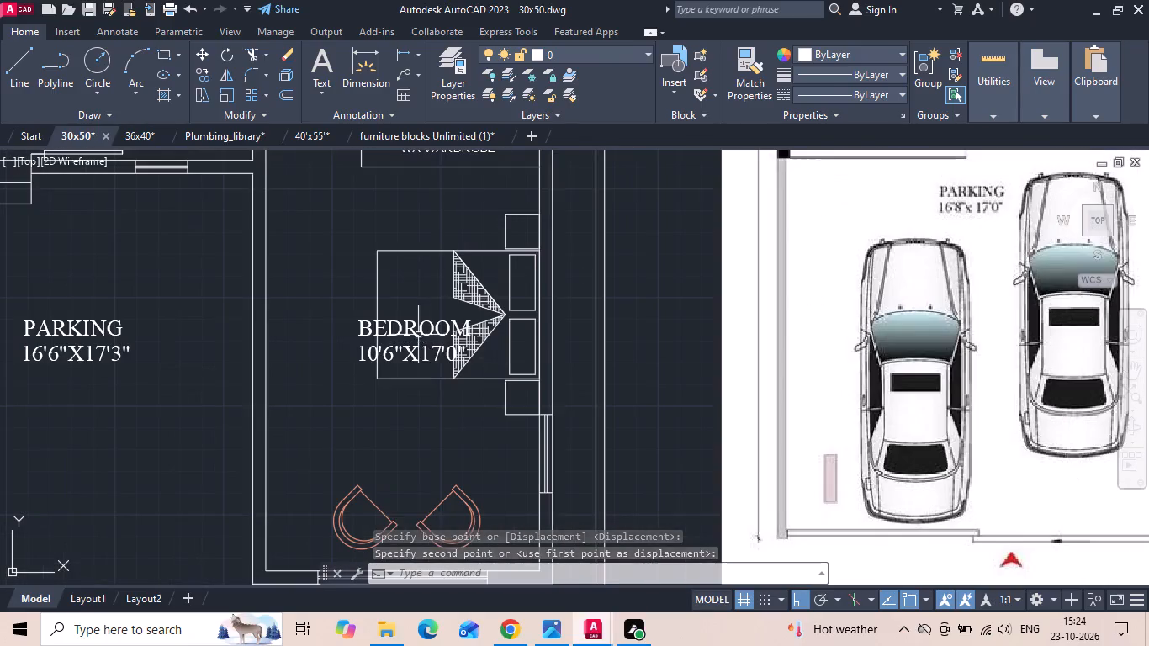
{"action": "left_click", "coordinate": [418, 334]}
{"action": "right_click", "coordinate": [418, 334]}
{"action": "left_click", "coordinate": [470, 305]}
{"action": "scroll", "coordinate": [435, 346], "scroll_direction": "down", "scroll_amount": 1}
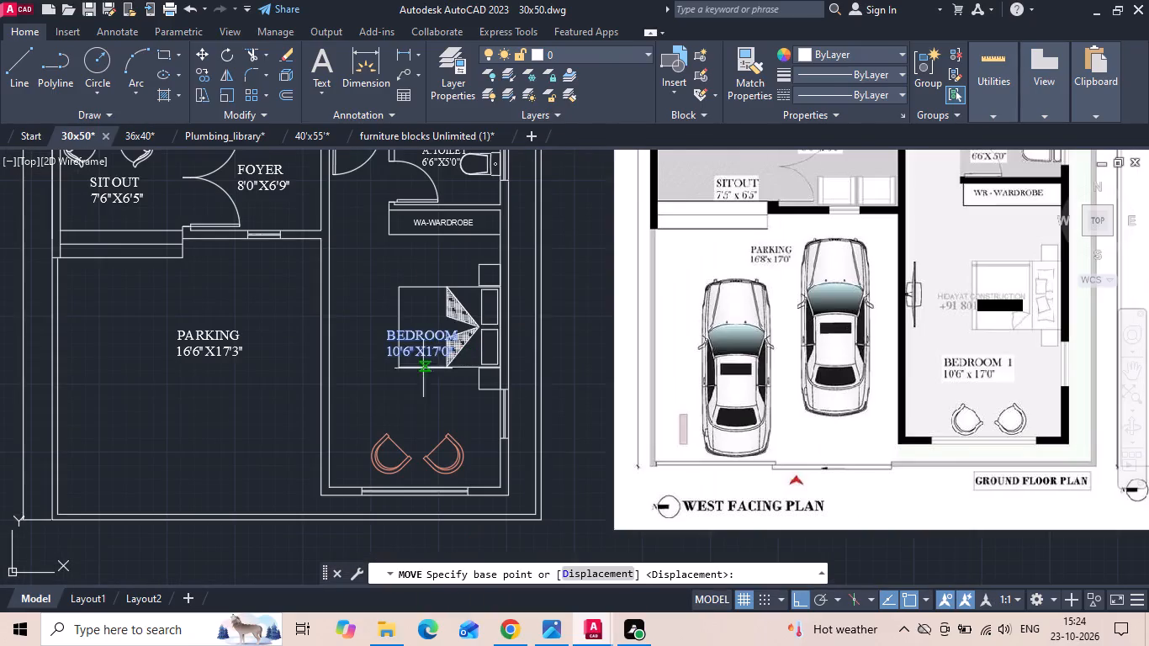
{"action": "left_click", "coordinate": [411, 413]}
{"action": "scroll", "coordinate": [373, 348], "scroll_direction": "up", "scroll_amount": 1}
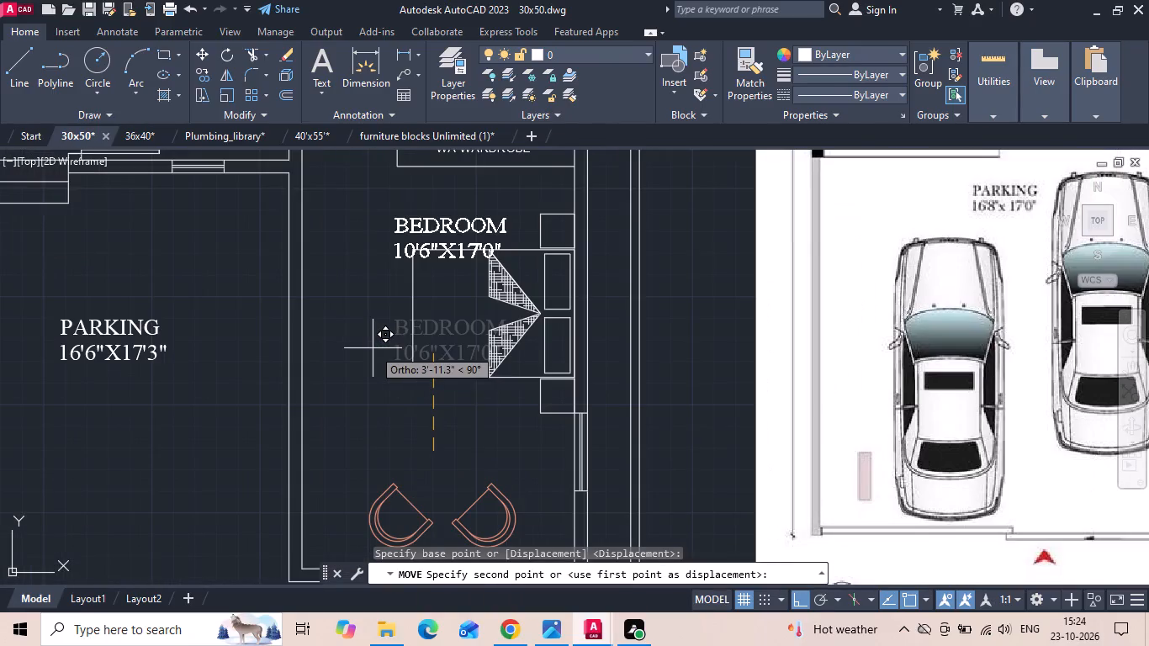
{"action": "key", "text": "F8"}
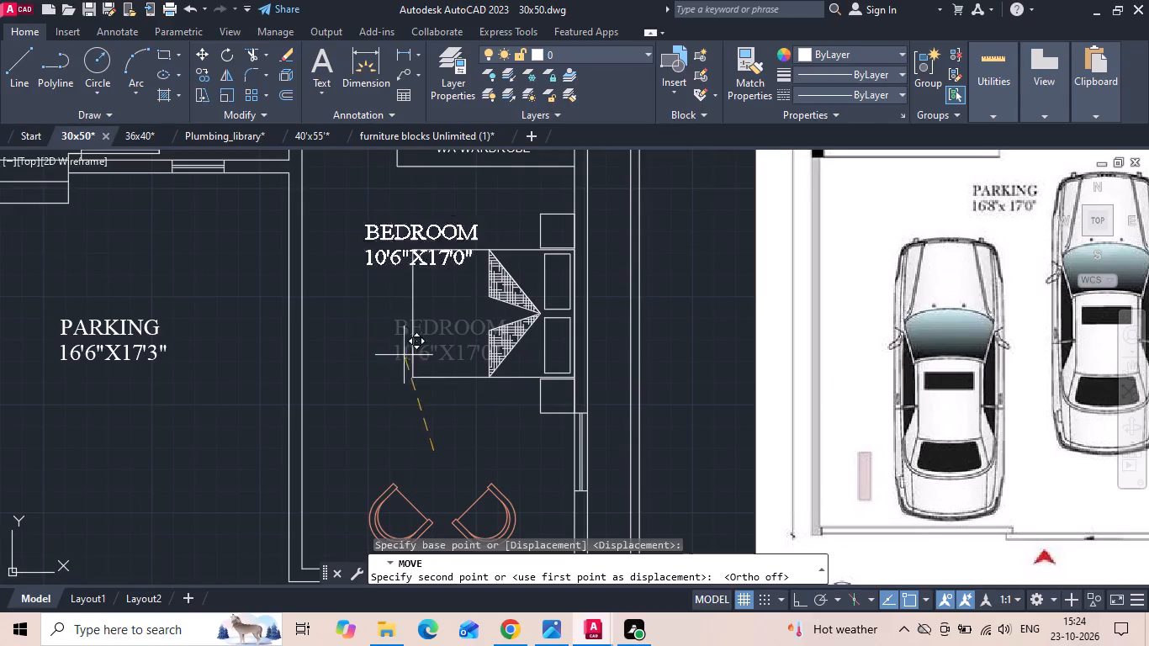
{"action": "left_click", "coordinate": [395, 424]}
{"action": "scroll", "coordinate": [423, 267], "scroll_direction": "down", "scroll_amount": 2}
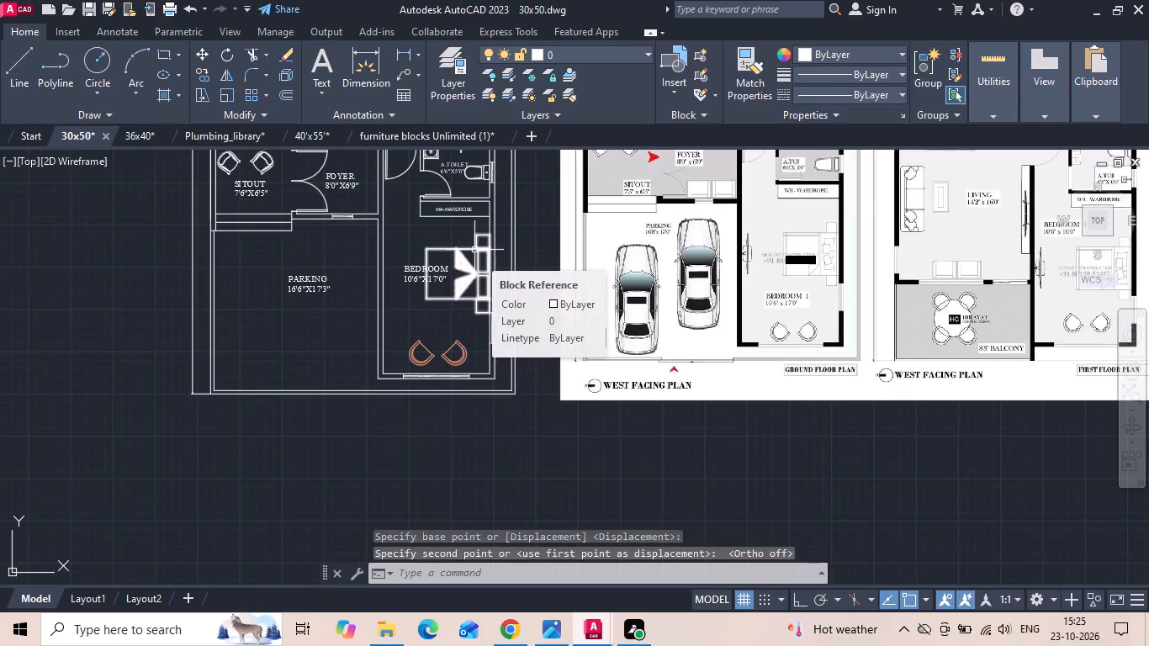
Scale the bed block down slightly more about the middle of its headboard edge.
{"action": "left_click", "coordinate": [474, 250]}
{"action": "right_click", "coordinate": [474, 250]}
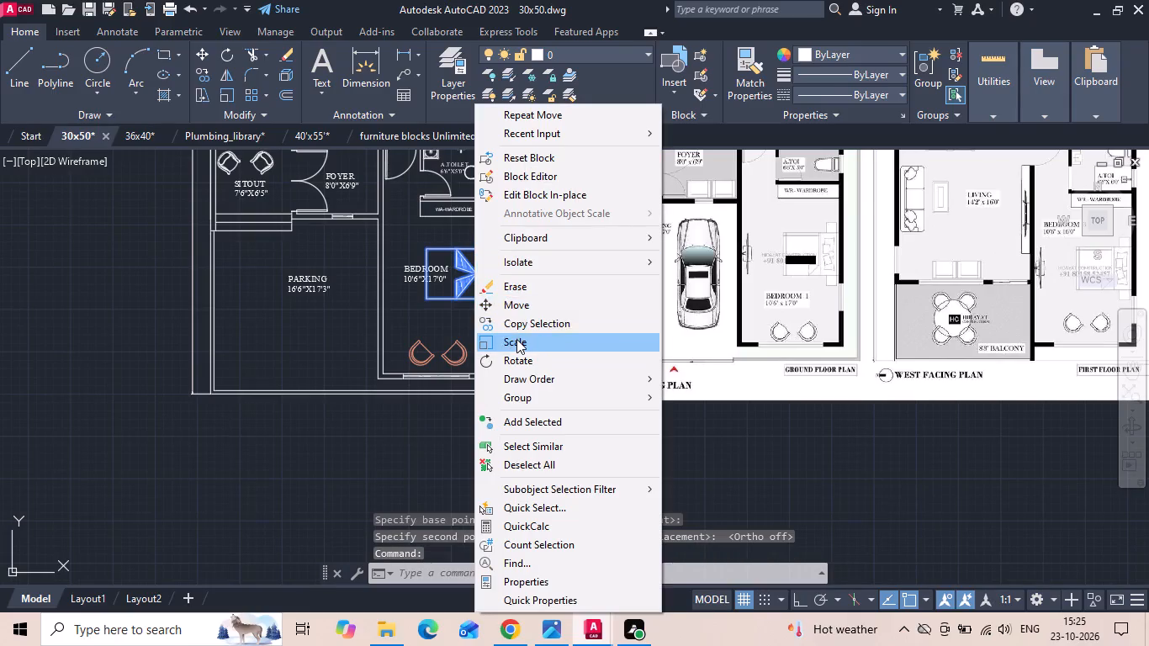
{"action": "left_click", "coordinate": [516, 339]}
{"action": "scroll", "coordinate": [478, 272], "scroll_direction": "up", "scroll_amount": 3}
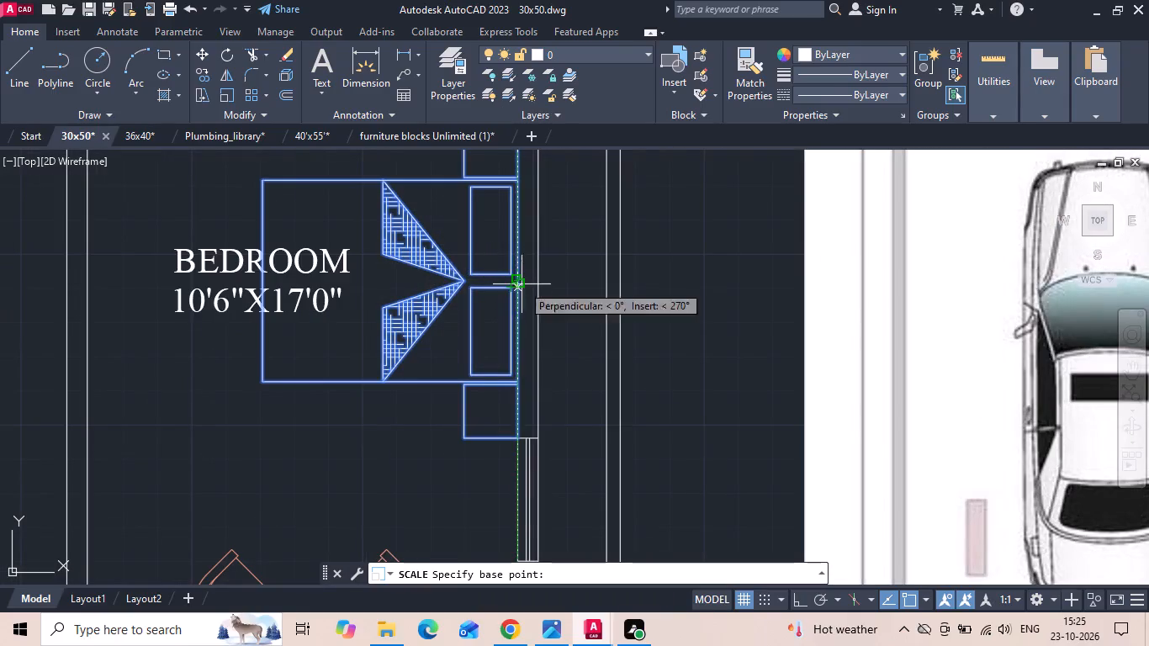
{"action": "left_click", "coordinate": [522, 278]}
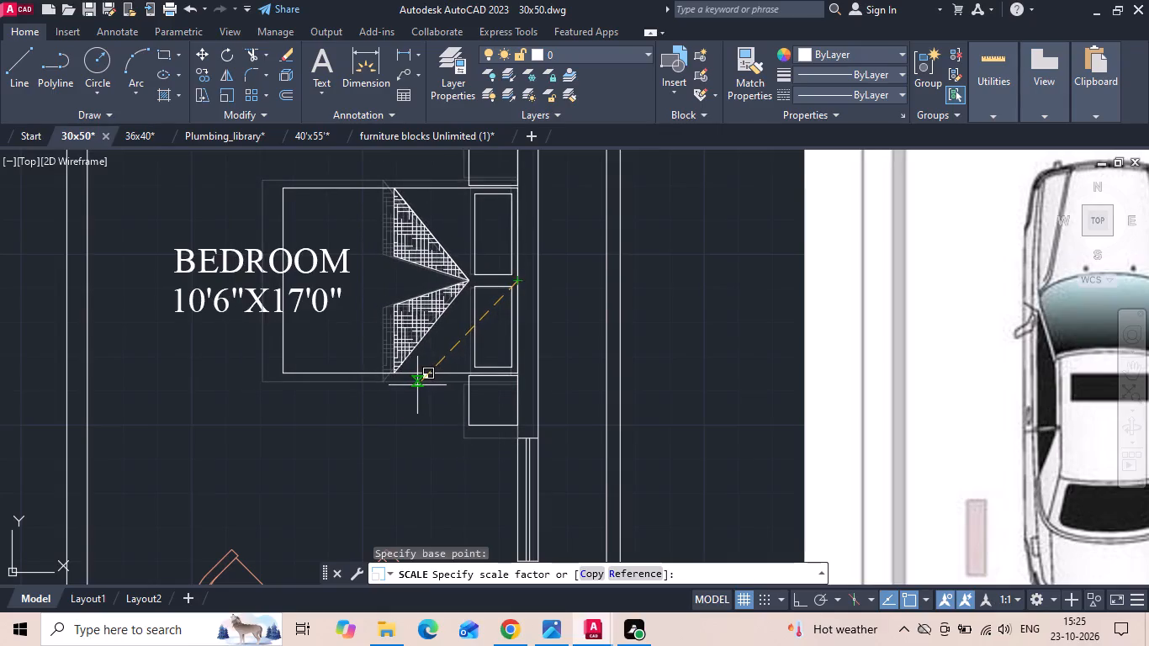
{"action": "left_click", "coordinate": [415, 388]}
{"action": "scroll", "coordinate": [415, 388], "scroll_direction": "down", "scroll_amount": 2}
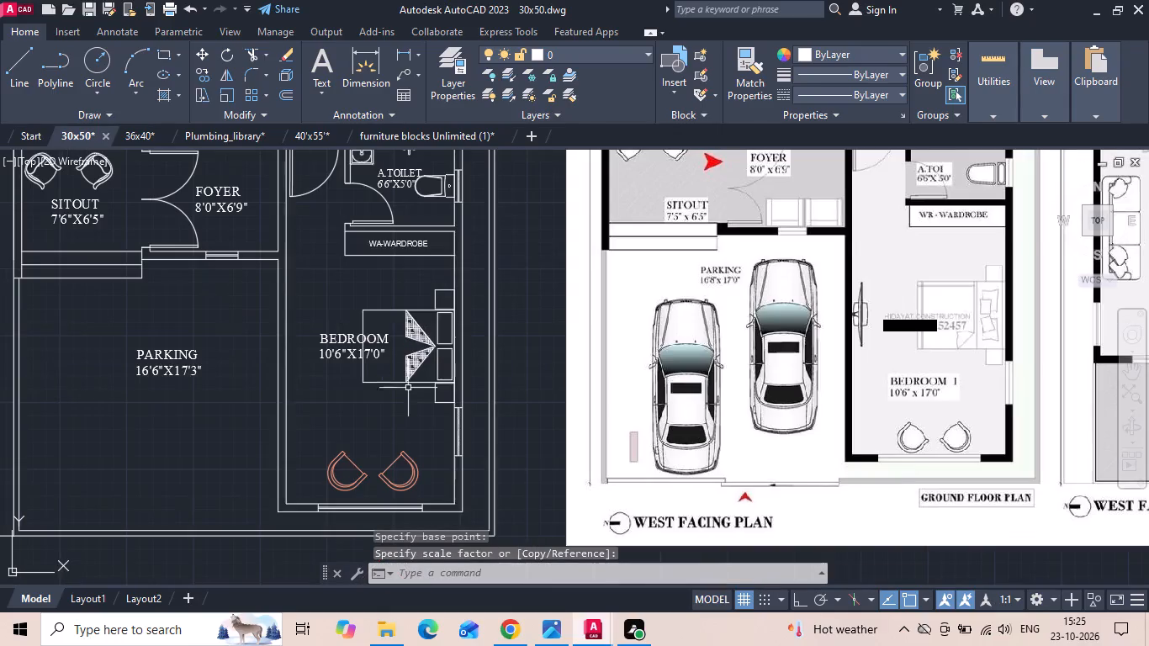
Move the bed down so its lower side table's corner again meets the upper end of the right-wall window.
{"action": "left_click", "coordinate": [425, 317]}
{"action": "left_click", "coordinate": [411, 293]}
{"action": "right_click", "coordinate": [410, 293]}
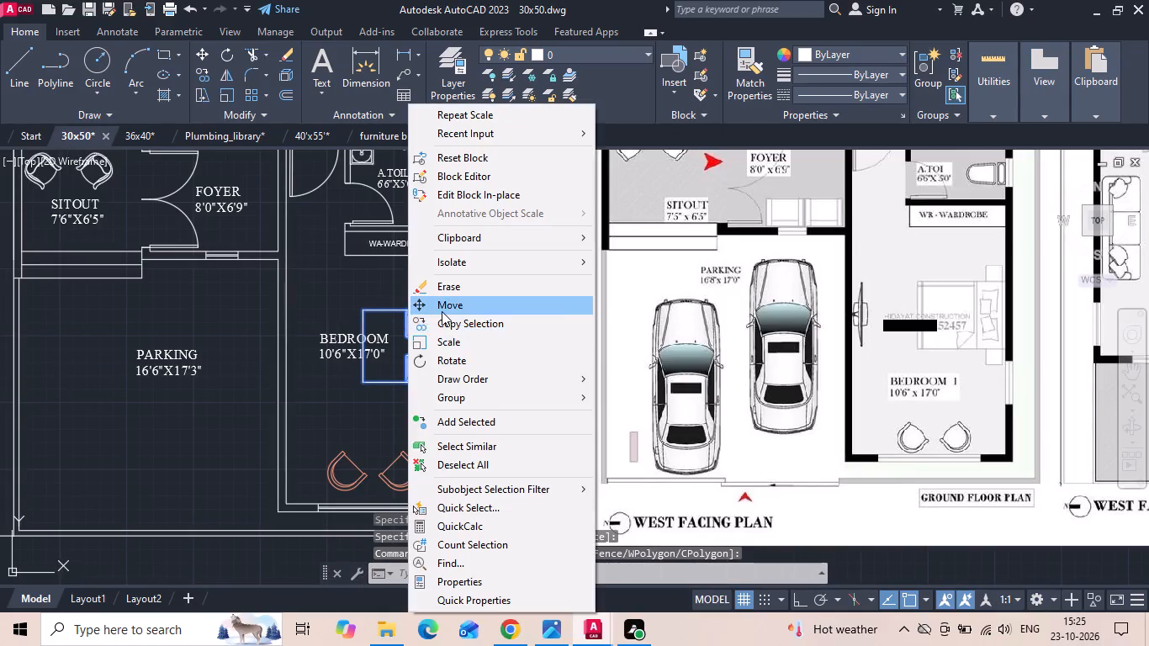
{"action": "left_click", "coordinate": [442, 311]}
{"action": "scroll", "coordinate": [449, 405], "scroll_direction": "up", "scroll_amount": 4}
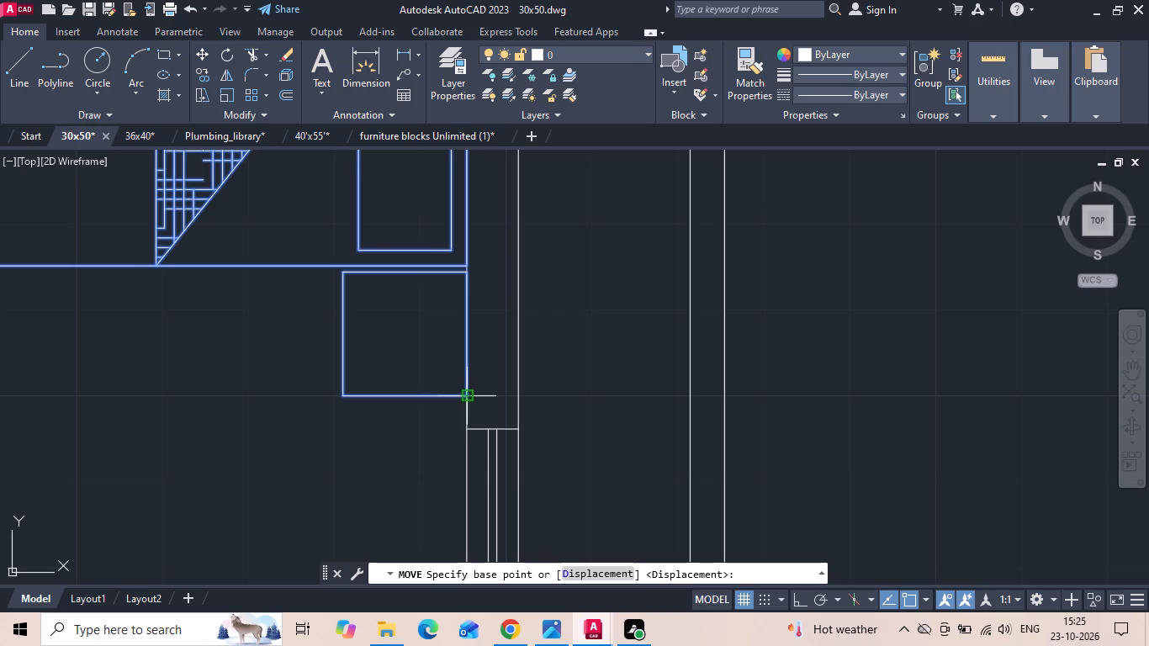
{"action": "left_click", "coordinate": [468, 394]}
{"action": "left_click", "coordinate": [465, 426]}
{"action": "scroll", "coordinate": [552, 370], "scroll_direction": "down", "scroll_amount": 3}
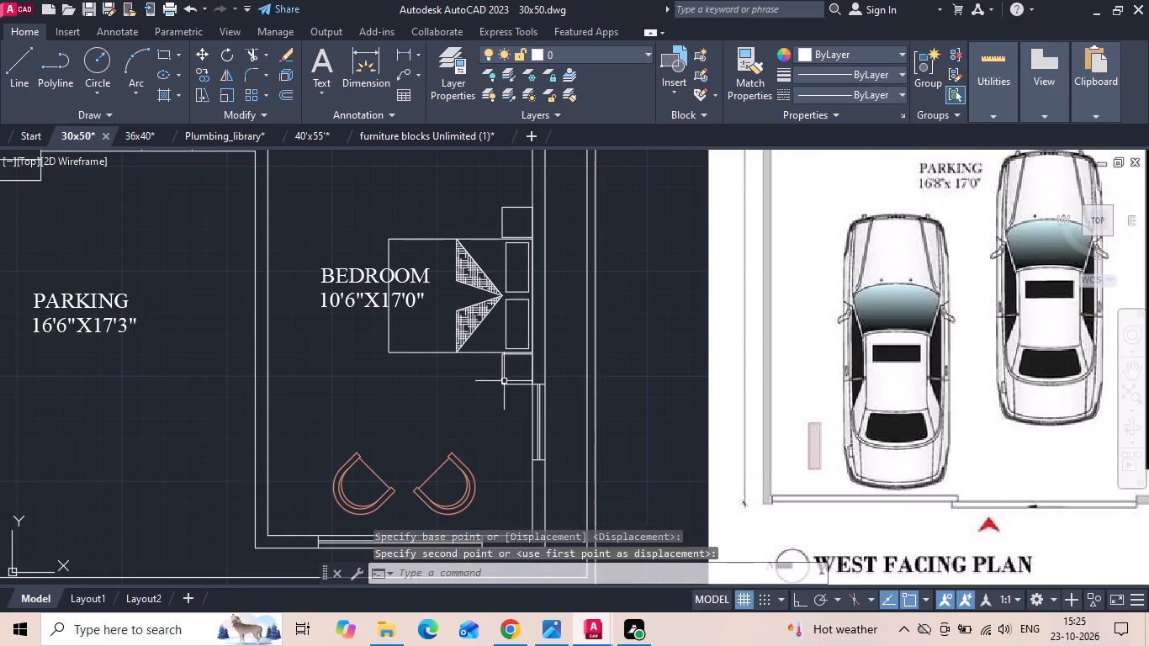
Copy the bed and both armchairs to the first-floor Bedroom, aligning by the room's lower-right inner corner.
{"action": "left_click", "coordinate": [429, 231]}
{"action": "left_click", "coordinate": [426, 246]}
{"action": "right_click", "coordinate": [426, 246]}
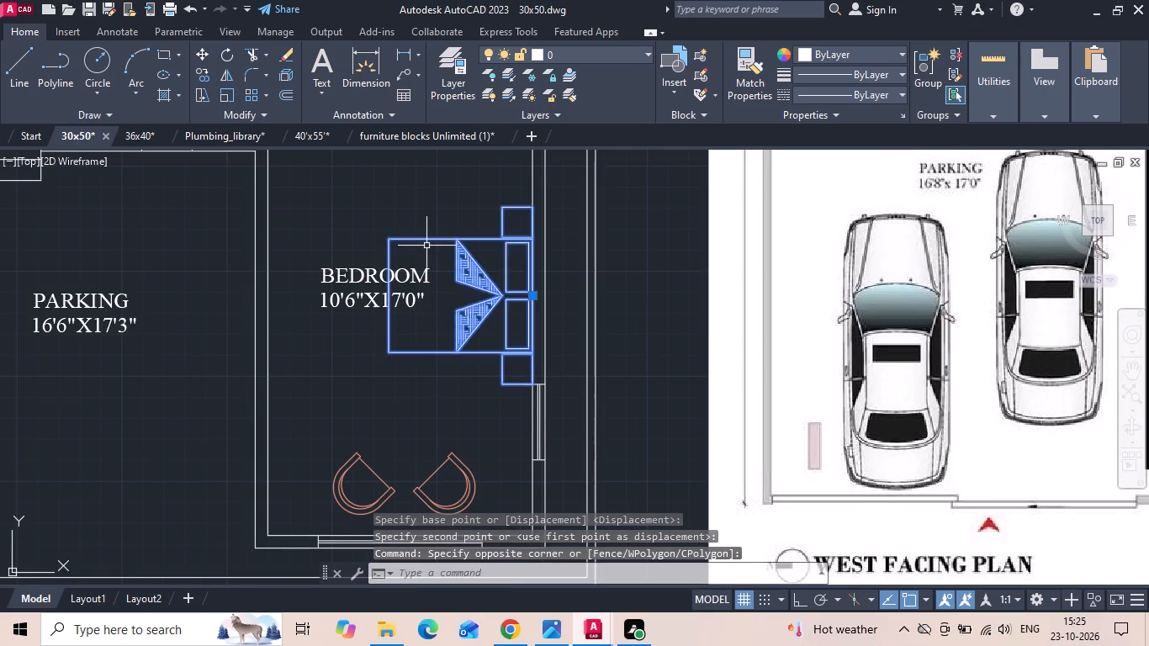
{"action": "left_click", "coordinate": [384, 419]}
{"action": "middle_click_drag", "start_coordinate": [384, 397], "coordinate": [421, 282]}
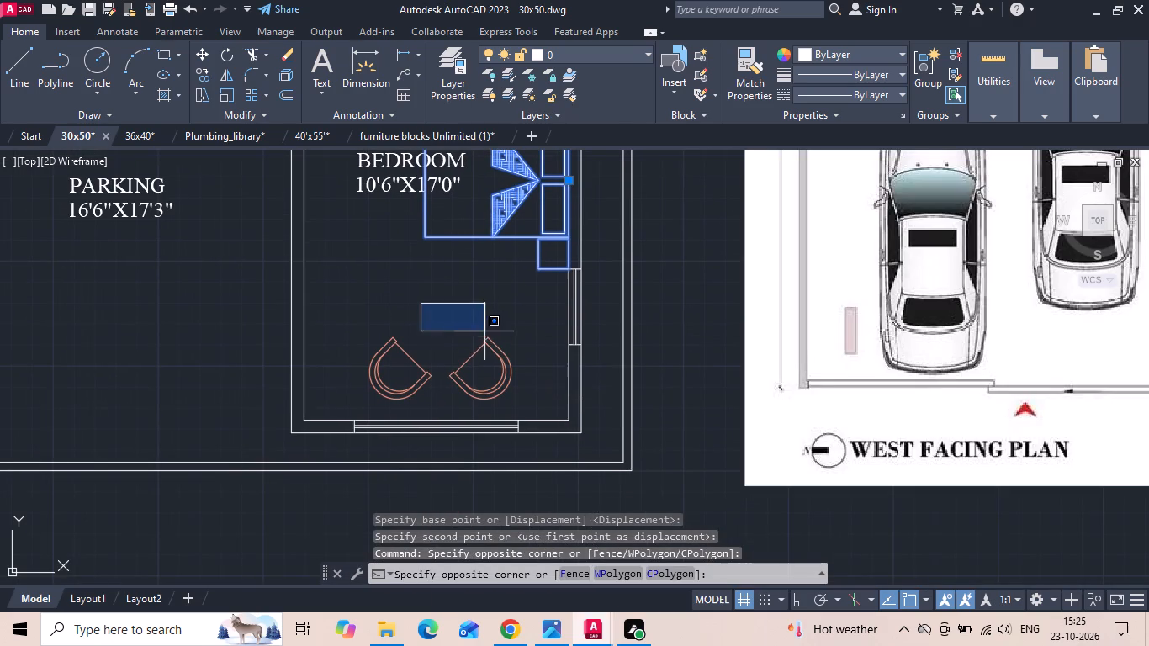
{"action": "left_click", "coordinate": [477, 373]}
{"action": "left_click_drag", "start_coordinate": [485, 378], "coordinate": [444, 387]}
{"action": "left_click", "coordinate": [384, 382]}
{"action": "right_click", "coordinate": [387, 287]}
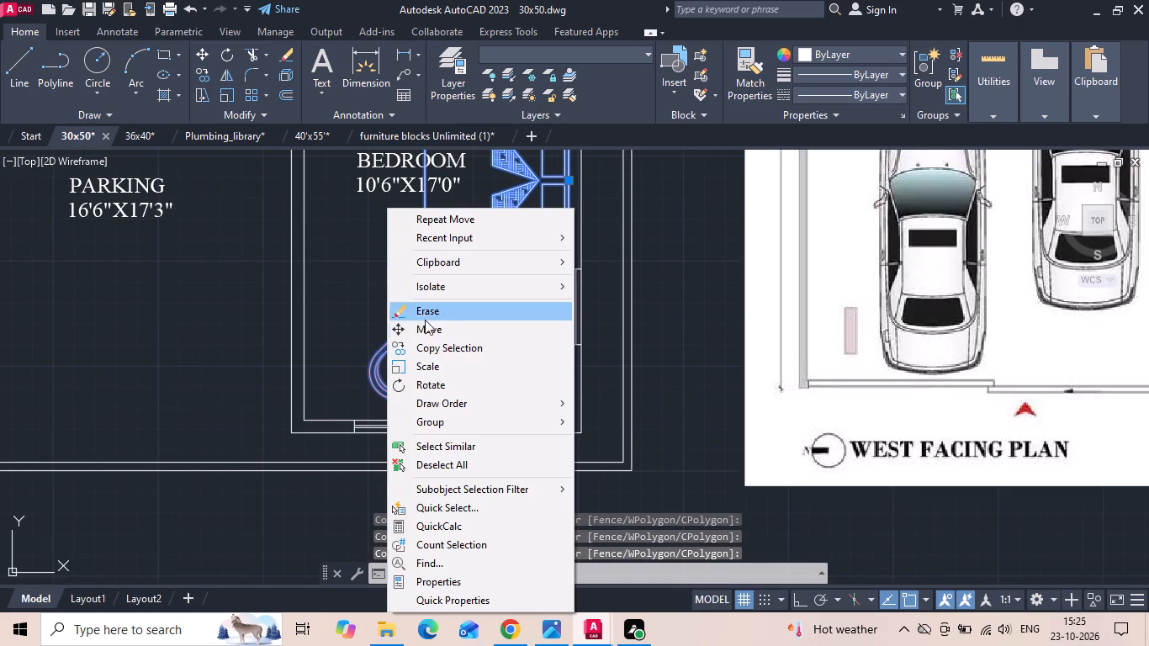
{"action": "left_click", "coordinate": [429, 342]}
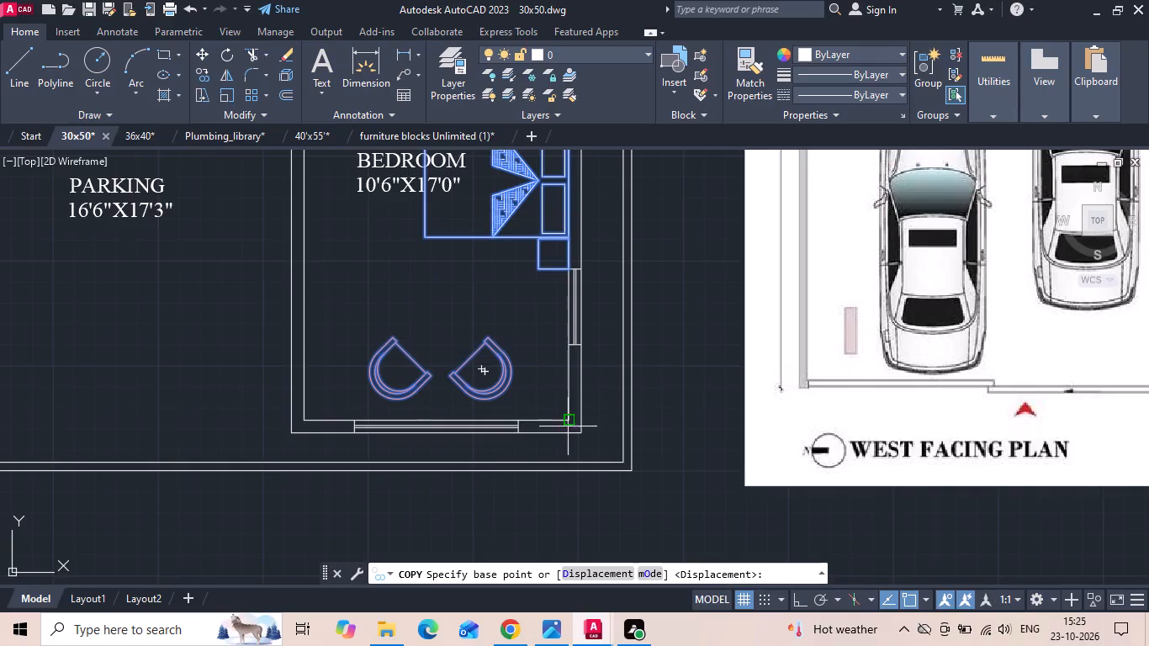
{"action": "left_click", "coordinate": [568, 420]}
{"action": "scroll", "coordinate": [436, 413], "scroll_direction": "down", "scroll_amount": 4}
{"action": "scroll", "coordinate": [814, 391], "scroll_direction": "up", "scroll_amount": 3}
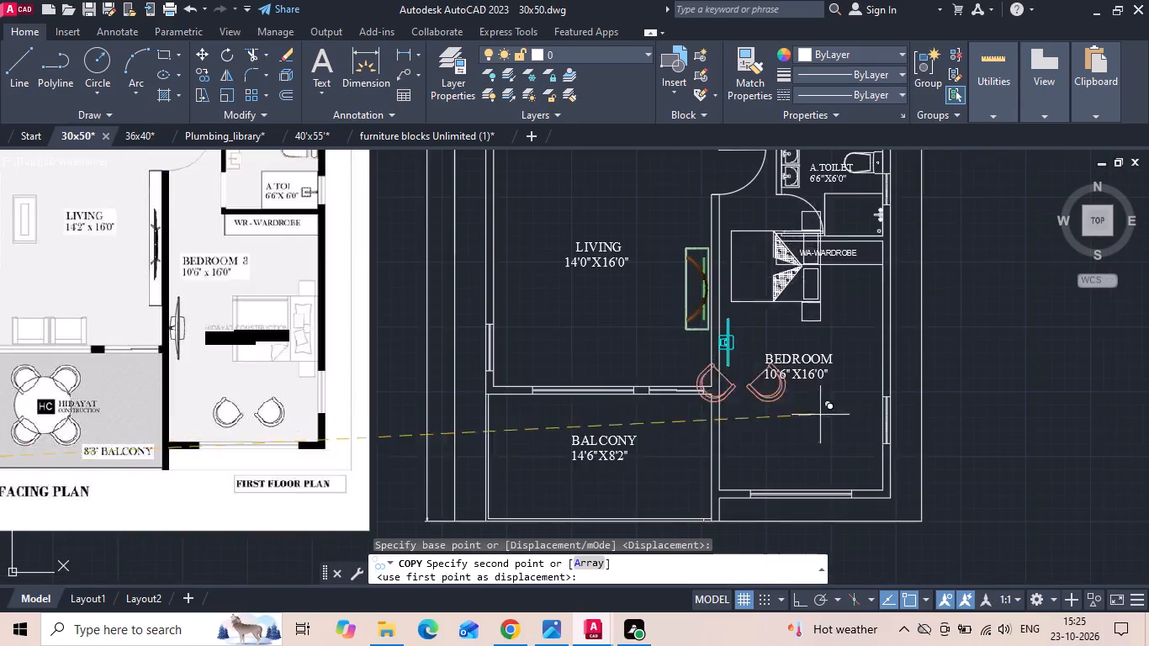
{"action": "scroll", "coordinate": [917, 472], "scroll_direction": "up", "scroll_amount": 1}
{"action": "left_click", "coordinate": [860, 500]}
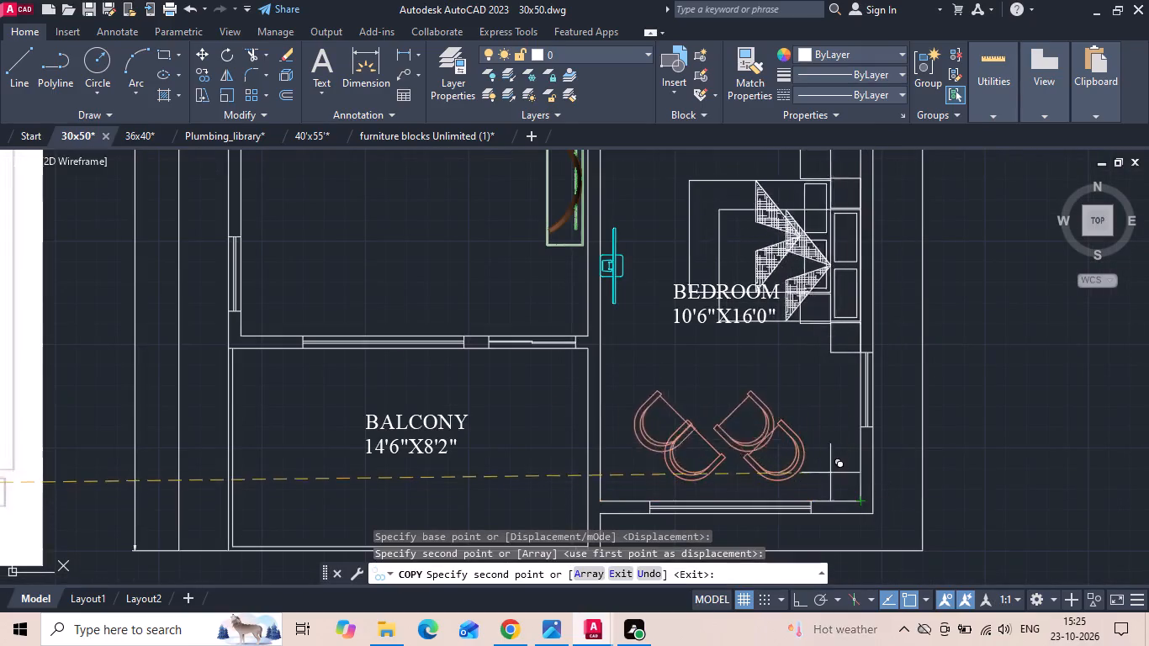
{"action": "scroll", "coordinate": [758, 464], "scroll_direction": "down", "scroll_amount": 2}
{"action": "key", "text": "Escape"}
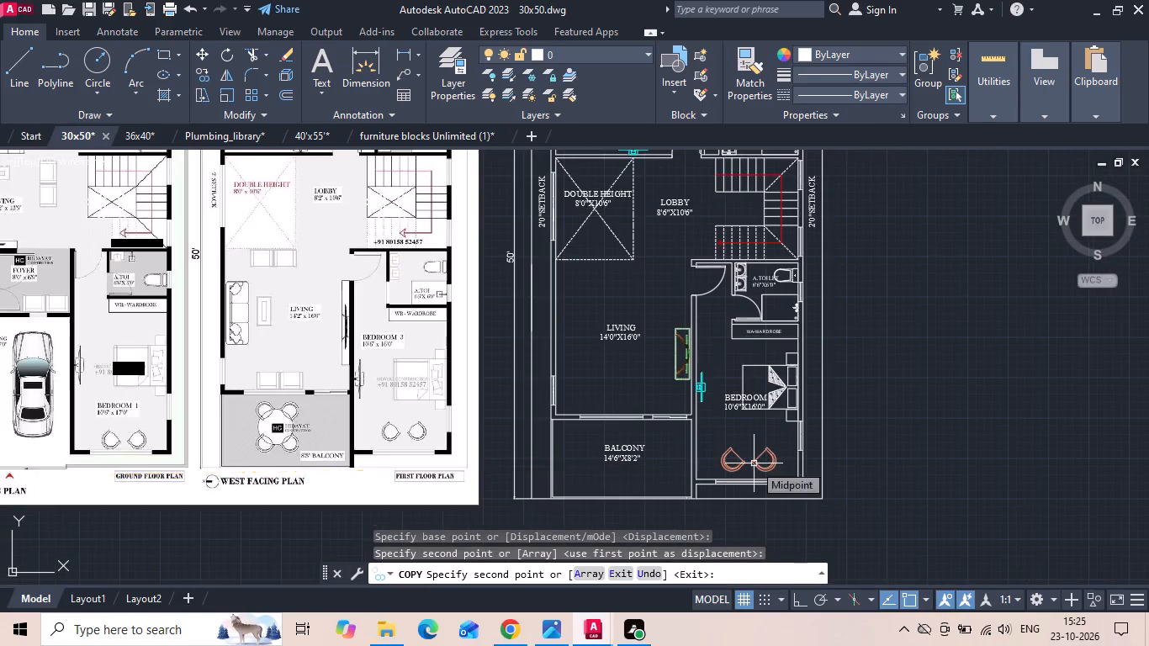
Move the first-floor BEDROOM 10'6"X16'0" label up and to the left, clear of the bed's blanket.
{"action": "scroll", "coordinate": [744, 421], "scroll_direction": "up", "scroll_amount": 3}
{"action": "left_click", "coordinate": [706, 372]}
{"action": "left_click", "coordinate": [689, 336]}
{"action": "right_click", "coordinate": [689, 336]}
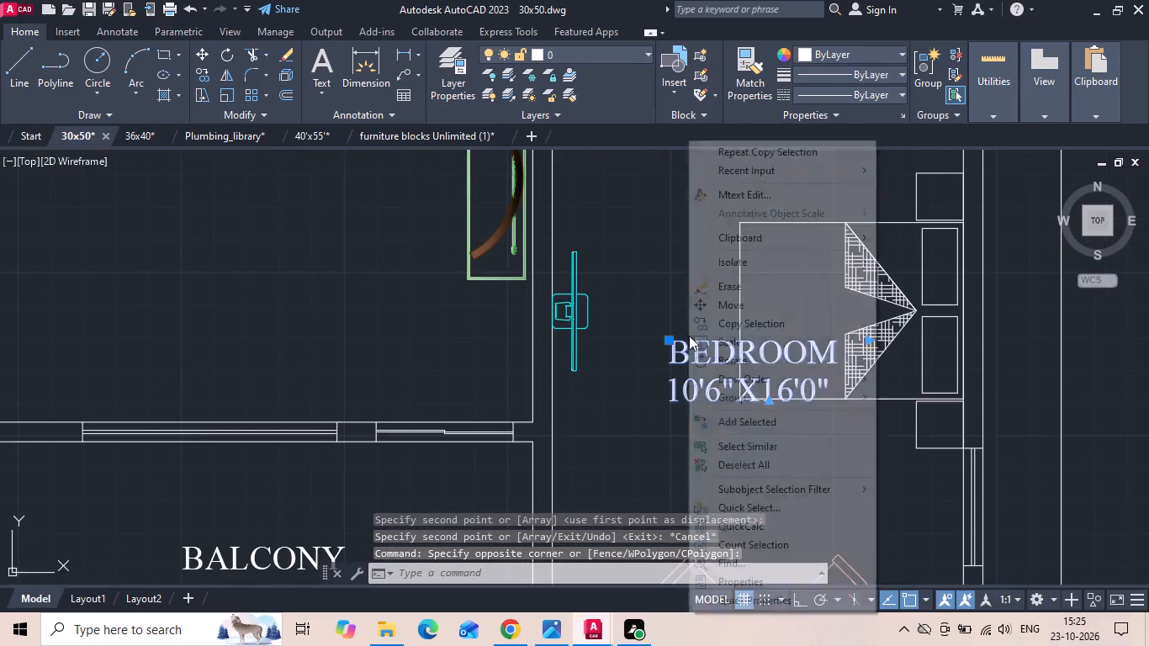
{"action": "left_click", "coordinate": [725, 301]}
{"action": "left_click_drag", "start_coordinate": [765, 494], "coordinate": [757, 492]}
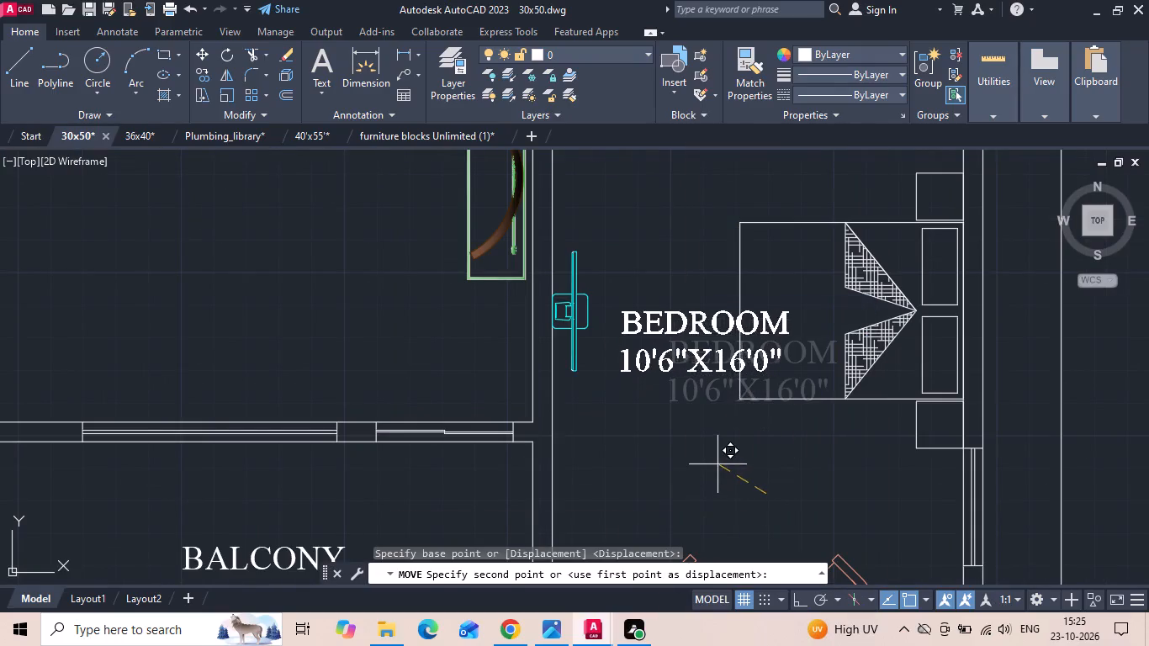
{"action": "scroll", "coordinate": [718, 460], "scroll_direction": "down", "scroll_amount": 2}
{"action": "scroll", "coordinate": [728, 395], "scroll_direction": "up", "scroll_amount": 2}
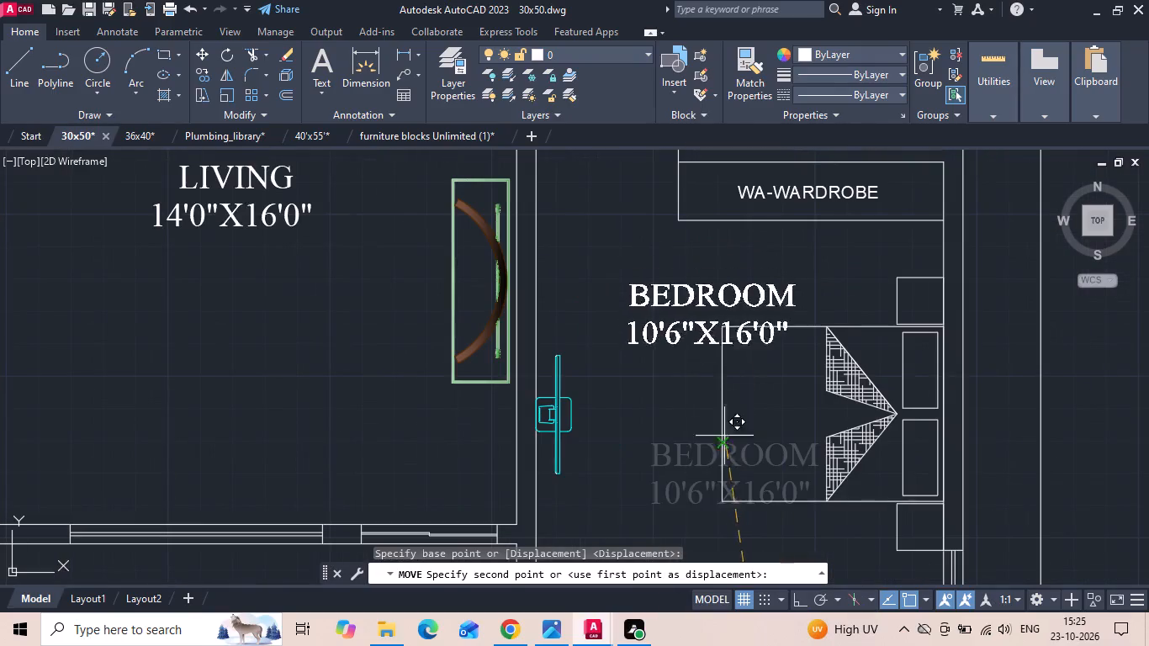
{"action": "left_click", "coordinate": [712, 541]}
Save the drawing.
{"action": "key", "text": "ctrl+s"}
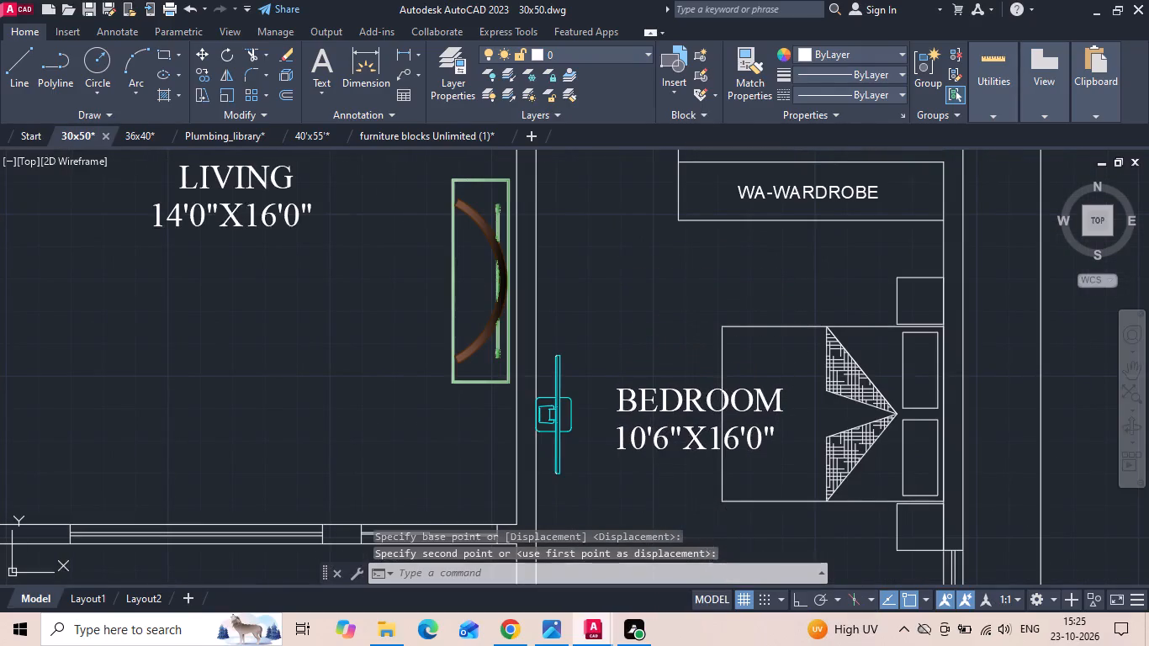
Copy the bed from the first-floor 10'6"X16'0" Bedroom into the upper 16'10"X10'6" Bedroom.
{"action": "scroll", "coordinate": [701, 356], "scroll_direction": "down", "scroll_amount": 4}
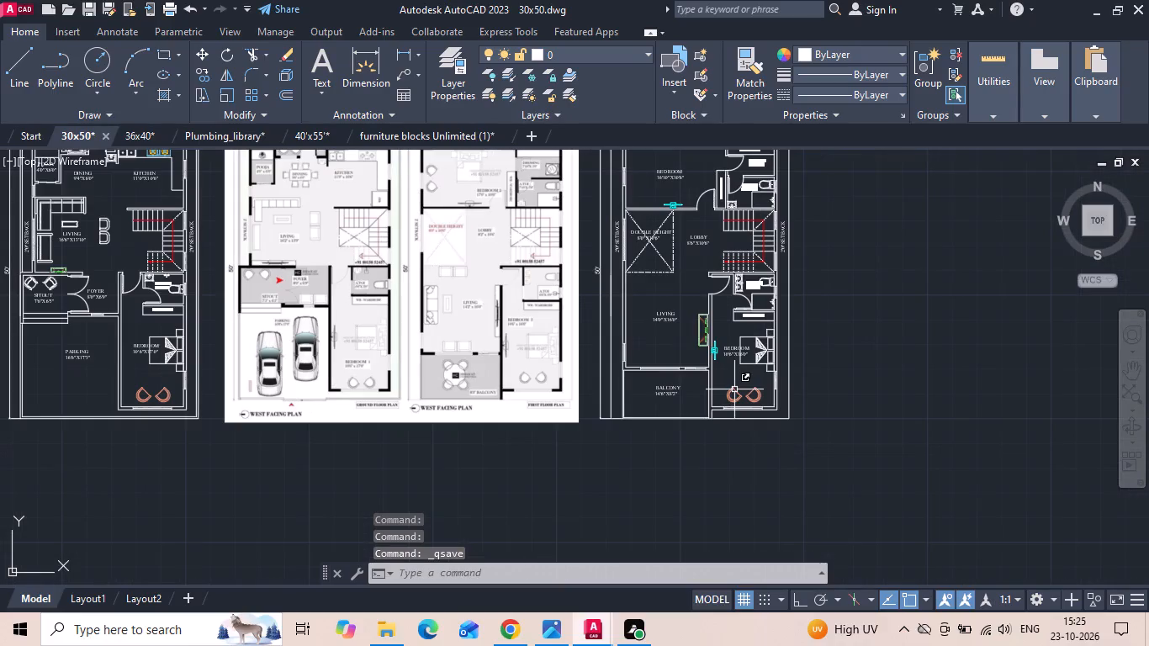
{"action": "left_click", "coordinate": [765, 342]}
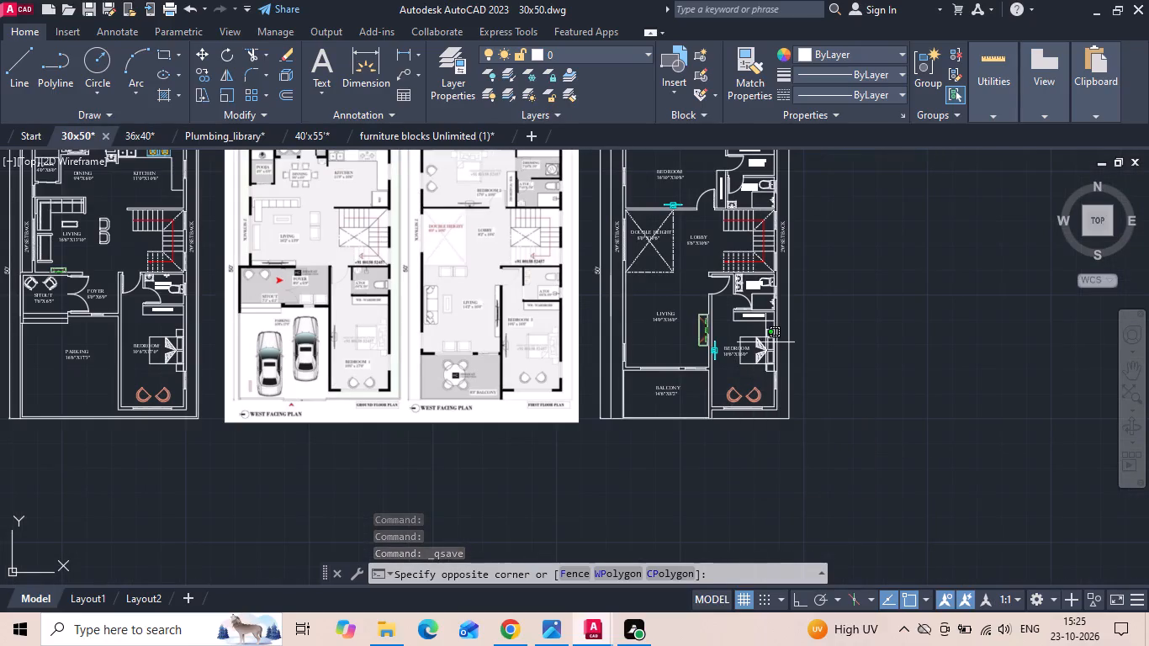
{"action": "left_click", "coordinate": [755, 345]}
{"action": "right_click", "coordinate": [755, 345]}
{"action": "left_click", "coordinate": [794, 331]}
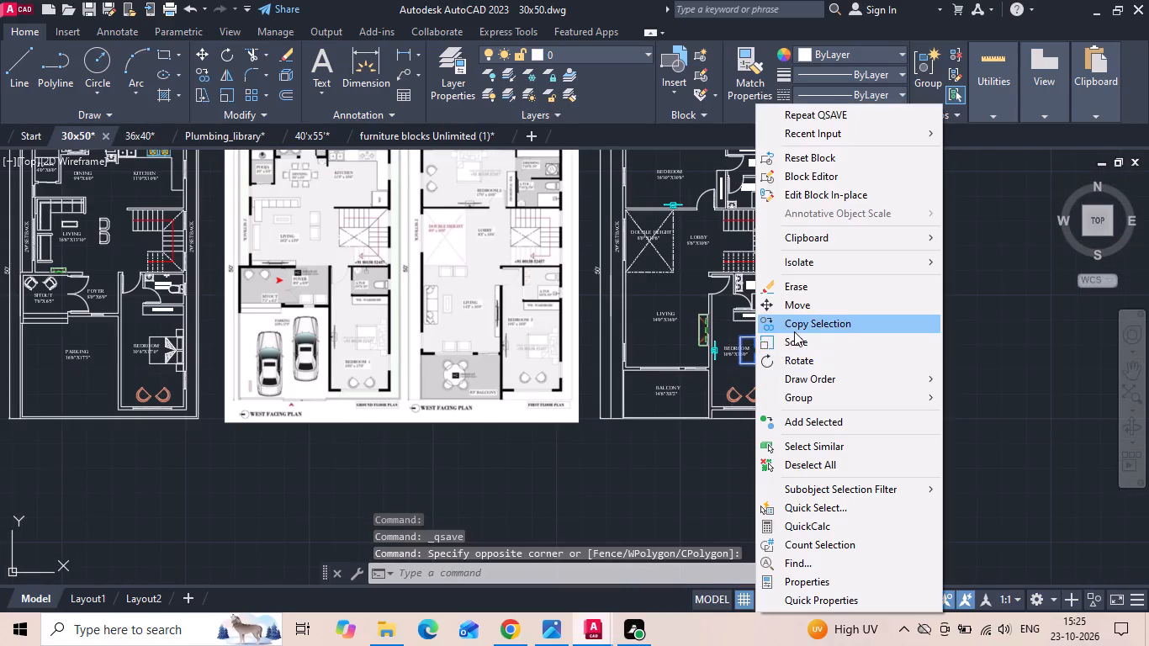
{"action": "left_click_drag", "start_coordinate": [770, 354], "coordinate": [760, 366]}
{"action": "scroll", "coordinate": [715, 423], "scroll_direction": "down", "scroll_amount": 1}
{"action": "scroll", "coordinate": [697, 251], "scroll_direction": "up", "scroll_amount": 5}
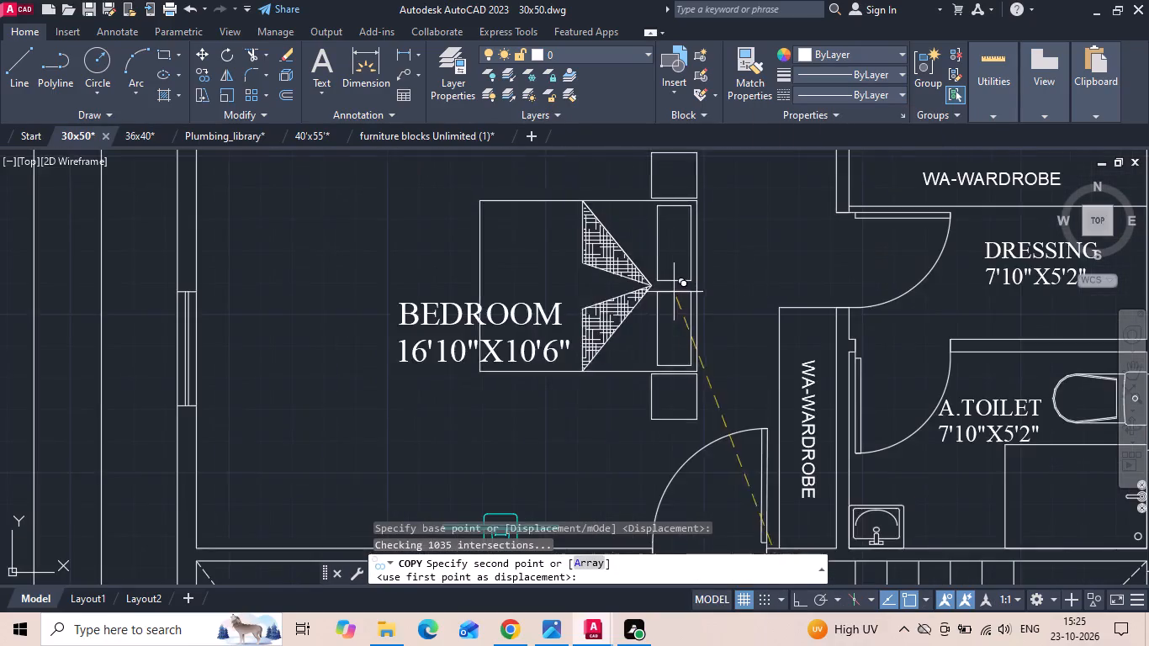
{"action": "scroll", "coordinate": [581, 313], "scroll_direction": "down", "scroll_amount": 1}
{"action": "left_click", "coordinate": [579, 315]}
{"action": "key", "text": "Escape"}
Rotate the copied bed 90° counterclockwise with Ortho on so its headboard faces the upper wall of the 16'10"X10'6" Bedroom.
{"action": "left_click", "coordinate": [597, 262]}
{"action": "left_click", "coordinate": [510, 263]}
{"action": "right_click", "coordinate": [510, 262]}
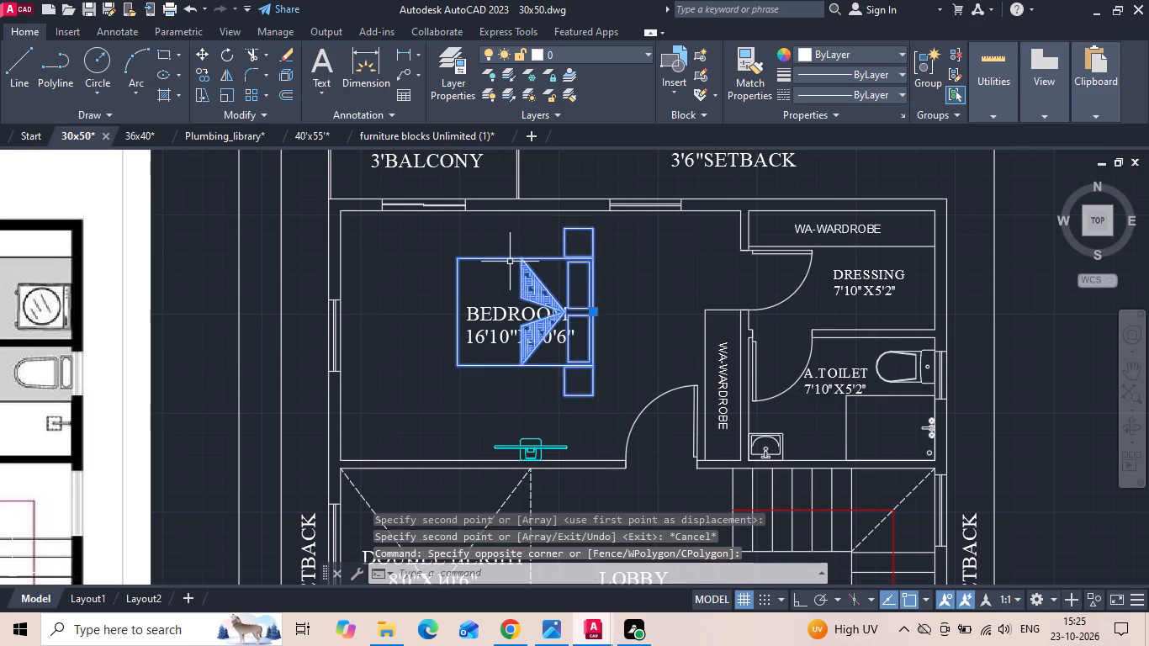
{"action": "left_click", "coordinate": [553, 355]}
{"action": "left_click", "coordinate": [534, 271]}
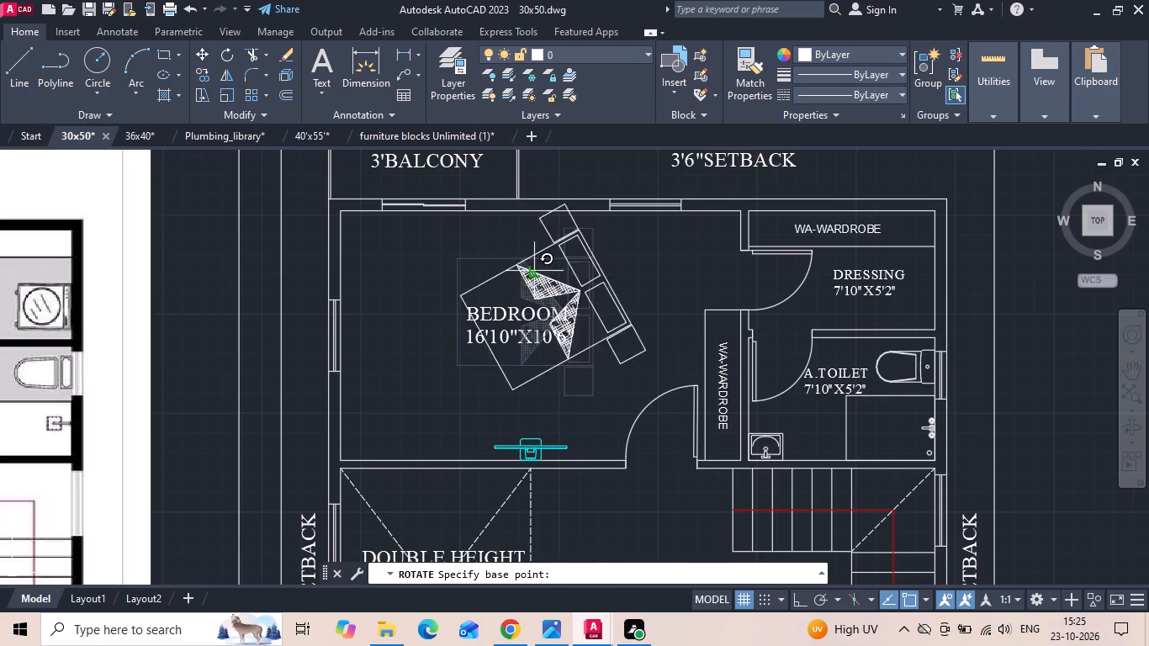
{"action": "scroll", "coordinate": [537, 238], "scroll_direction": "up", "scroll_amount": 1}
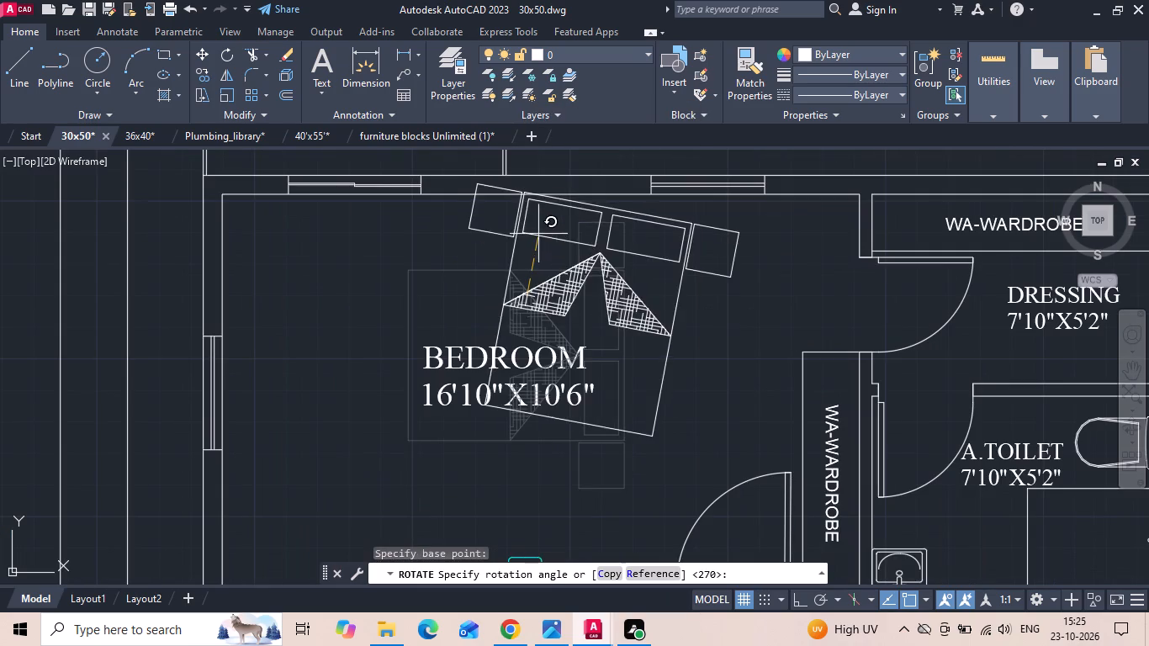
{"action": "key", "text": "F8"}
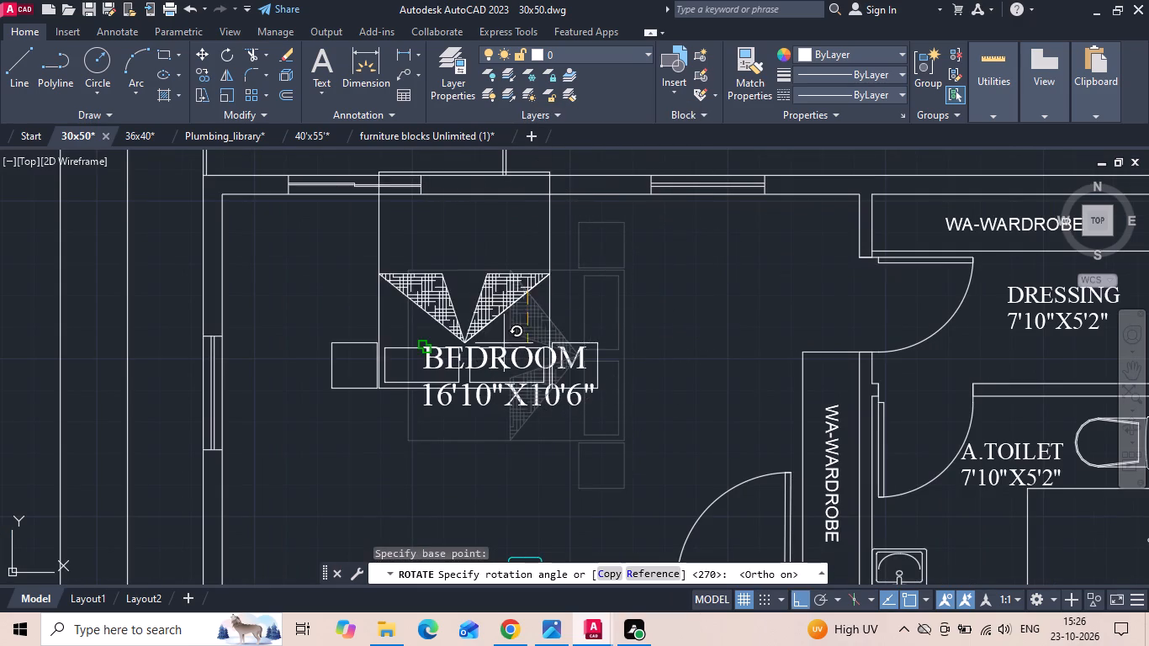
{"action": "middle_click_drag", "start_coordinate": [584, 197], "coordinate": [581, 261]}
{"action": "left_click", "coordinate": [580, 177]}
Move the bed left along the upper wall until its left side table's corner meets the right end of the balcony door opening.
{"action": "scroll", "coordinate": [670, 292], "scroll_direction": "down", "scroll_amount": 3}
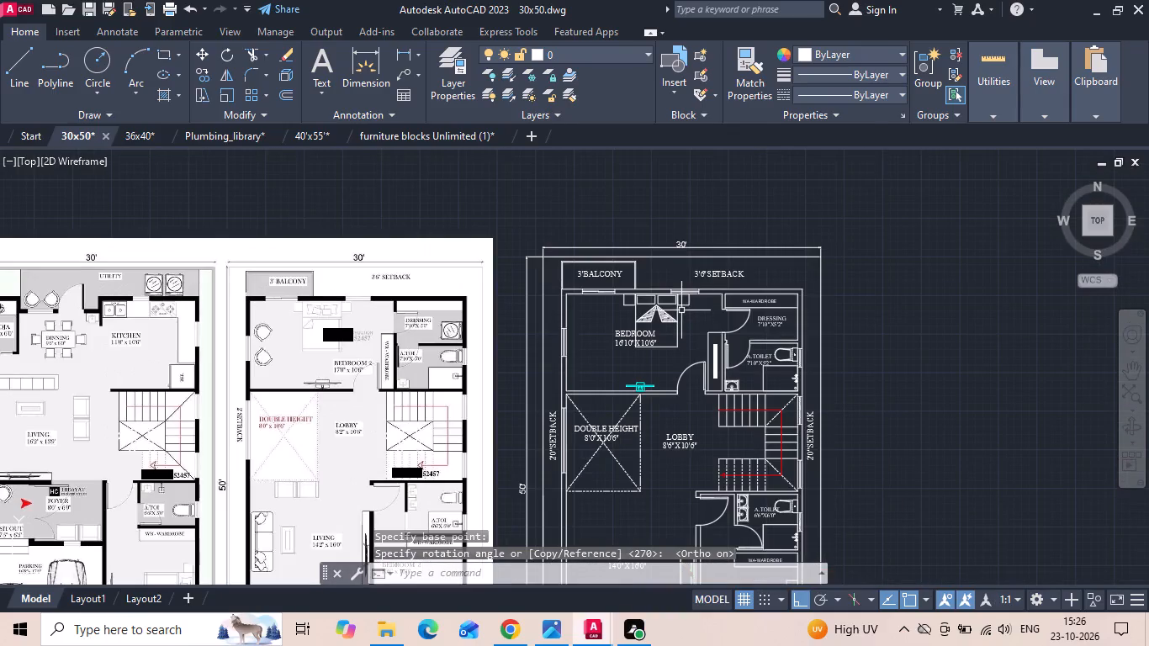
{"action": "scroll", "coordinate": [667, 290], "scroll_direction": "up", "scroll_amount": 3}
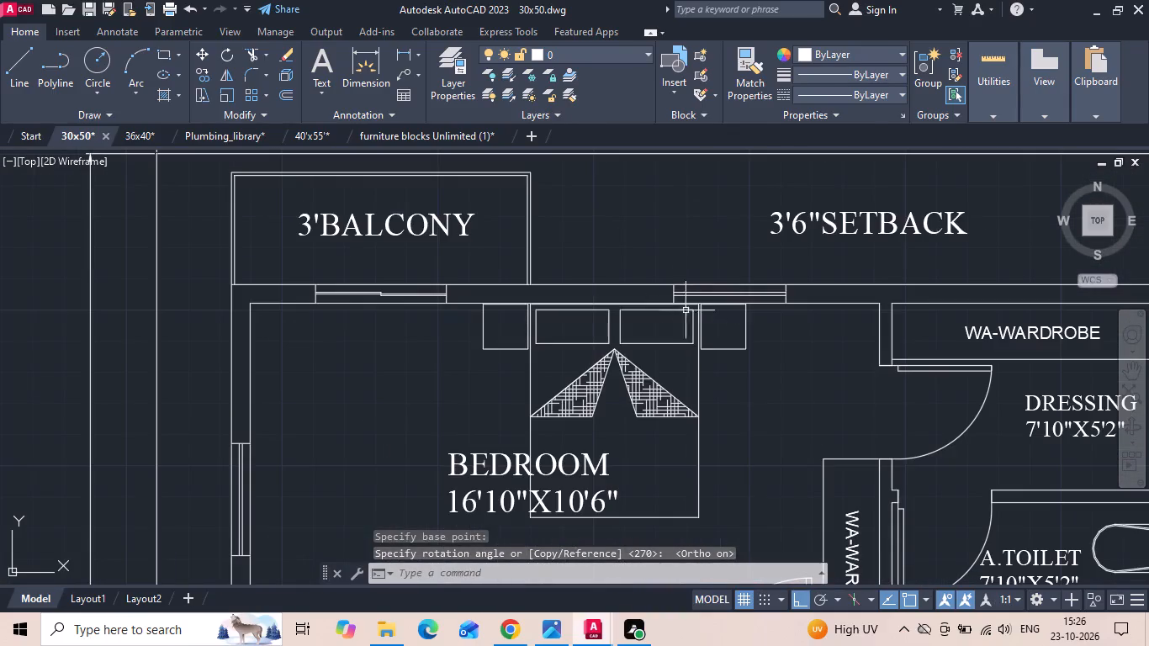
{"action": "left_click_drag", "start_coordinate": [714, 330], "coordinate": [703, 335]}
{"action": "left_click", "coordinate": [654, 336]}
{"action": "right_click", "coordinate": [654, 336]}
{"action": "left_click", "coordinate": [711, 315]}
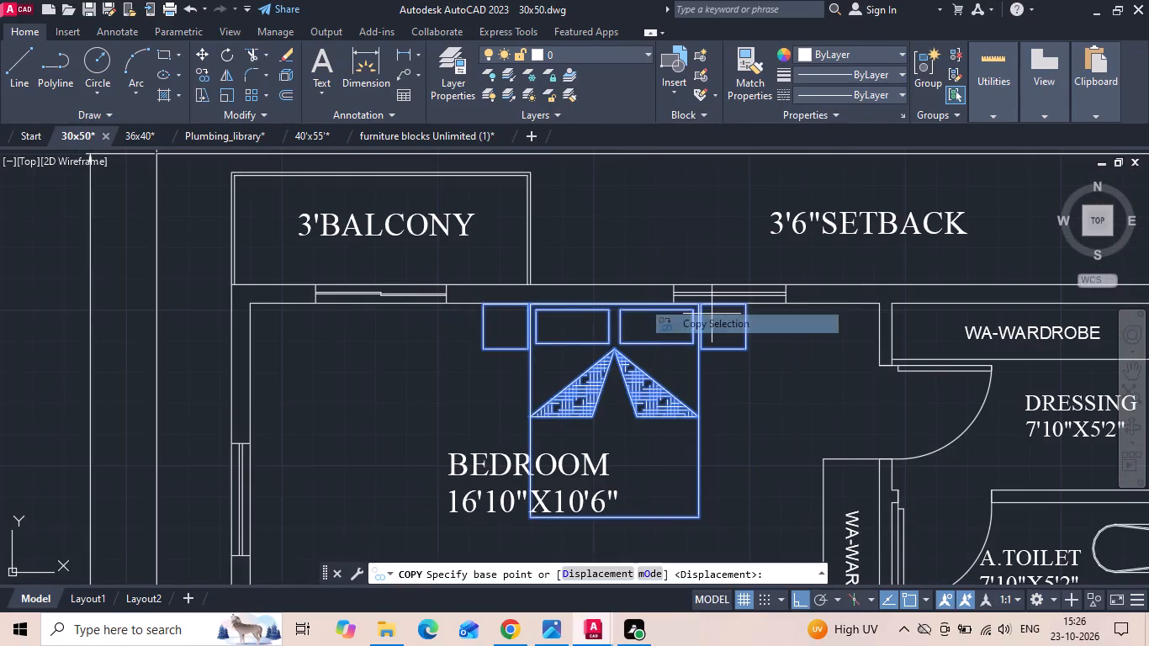
{"action": "key", "text": "Escape"}
{"action": "scroll", "coordinate": [483, 326], "scroll_direction": "up", "scroll_amount": 1}
{"action": "left_click", "coordinate": [483, 321]}
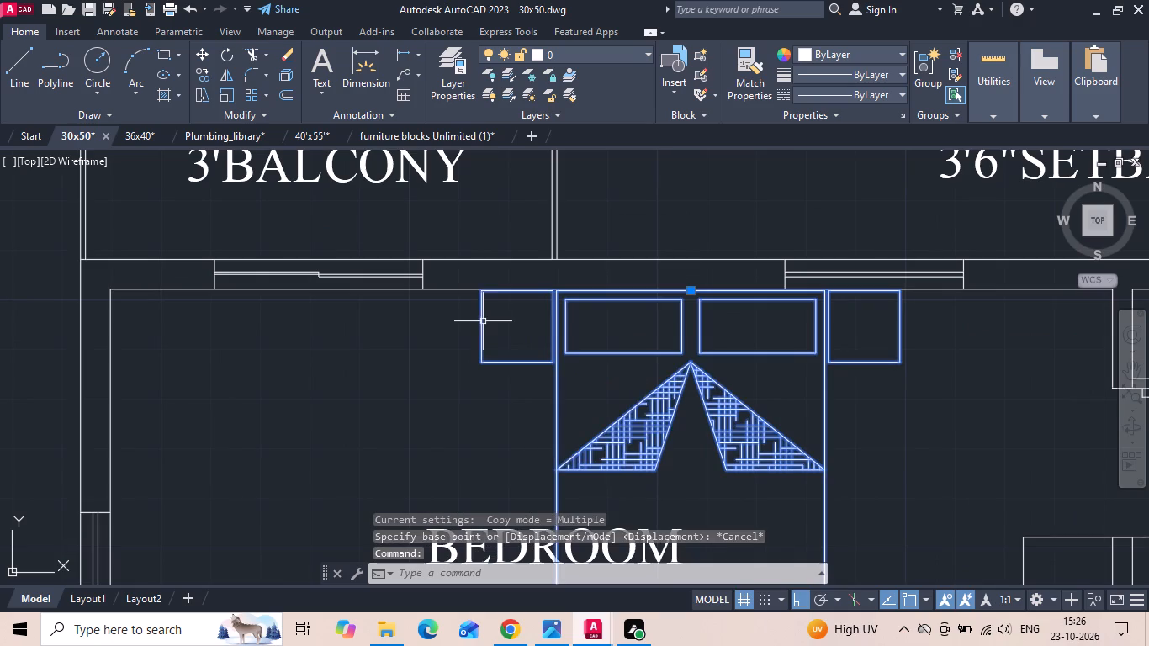
{"action": "right_click", "coordinate": [475, 319]}
{"action": "left_click", "coordinate": [520, 306]}
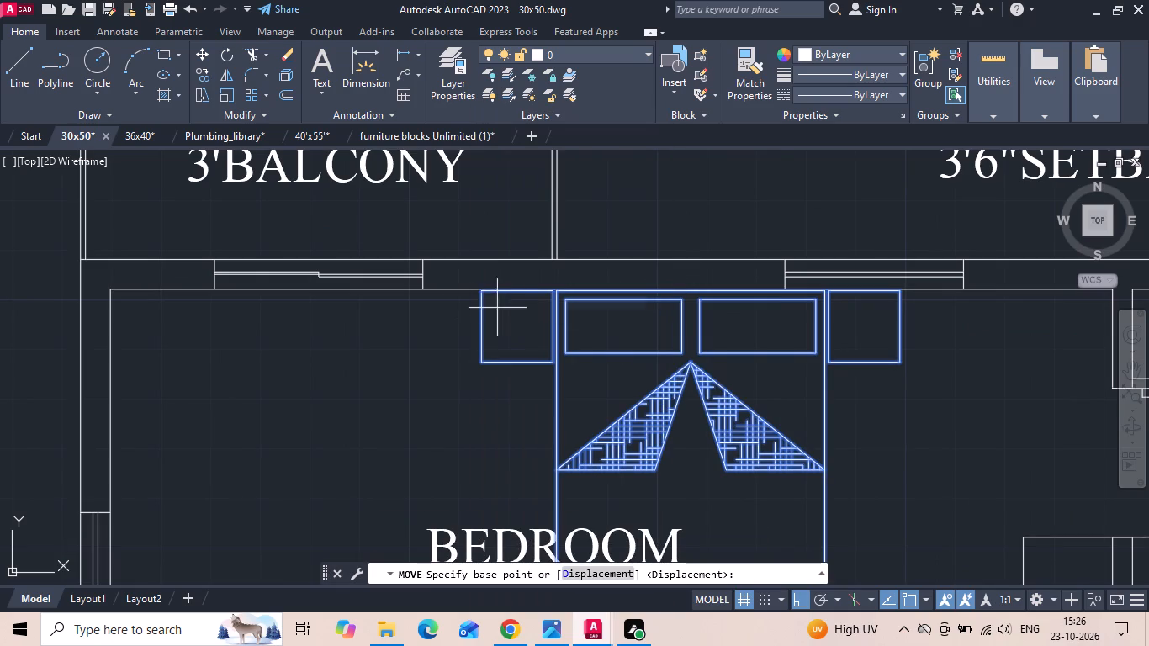
{"action": "left_click", "coordinate": [488, 289]}
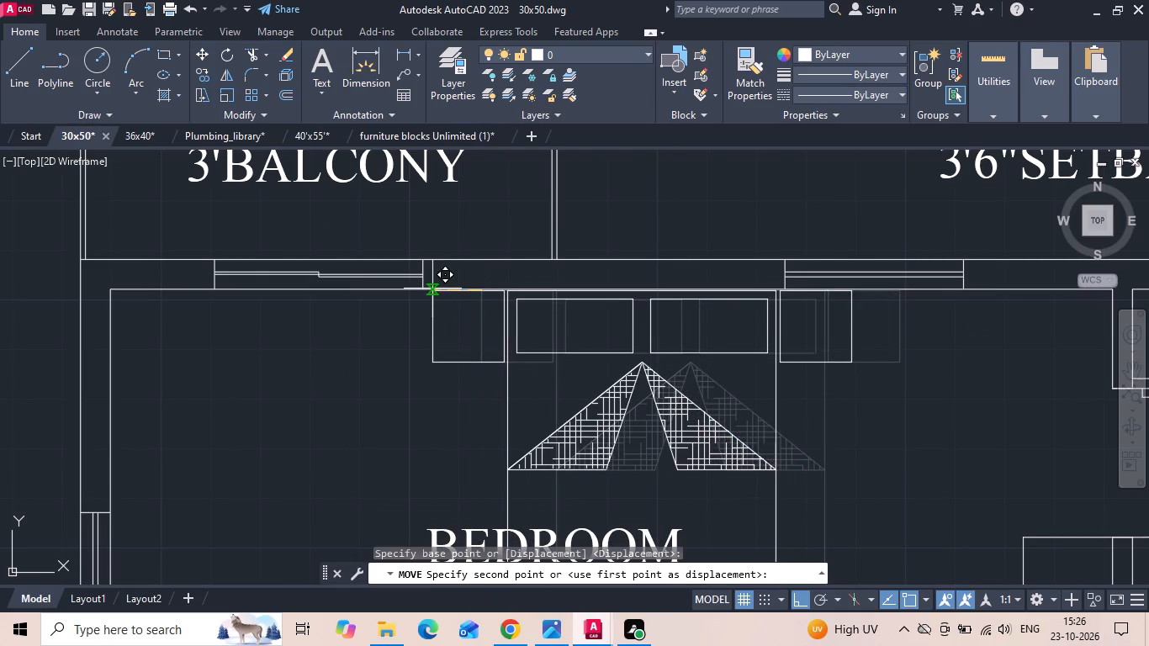
{"action": "left_click", "coordinate": [424, 289]}
Move the BEDROOM 16'10"X10'6" label horizontally to the right so it fits within the bed's width.
{"action": "scroll", "coordinate": [662, 226], "scroll_direction": "down", "scroll_amount": 2}
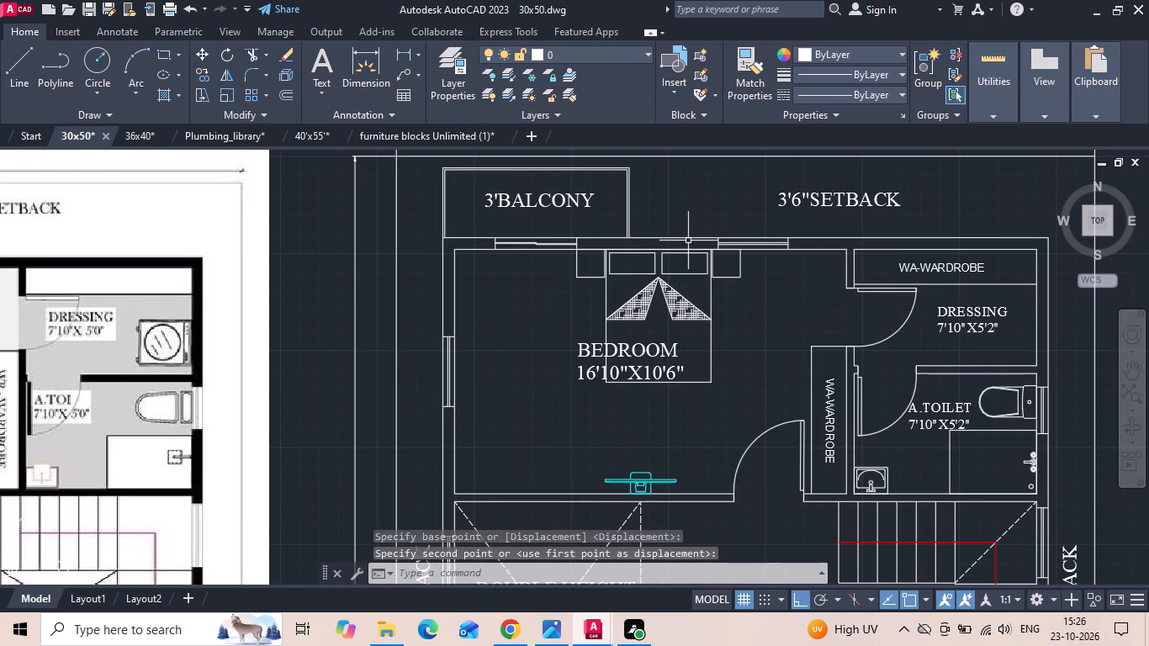
{"action": "left_click", "coordinate": [611, 359]}
{"action": "left_click", "coordinate": [599, 348]}
{"action": "right_click", "coordinate": [597, 346]}
{"action": "key", "text": "Escape"}
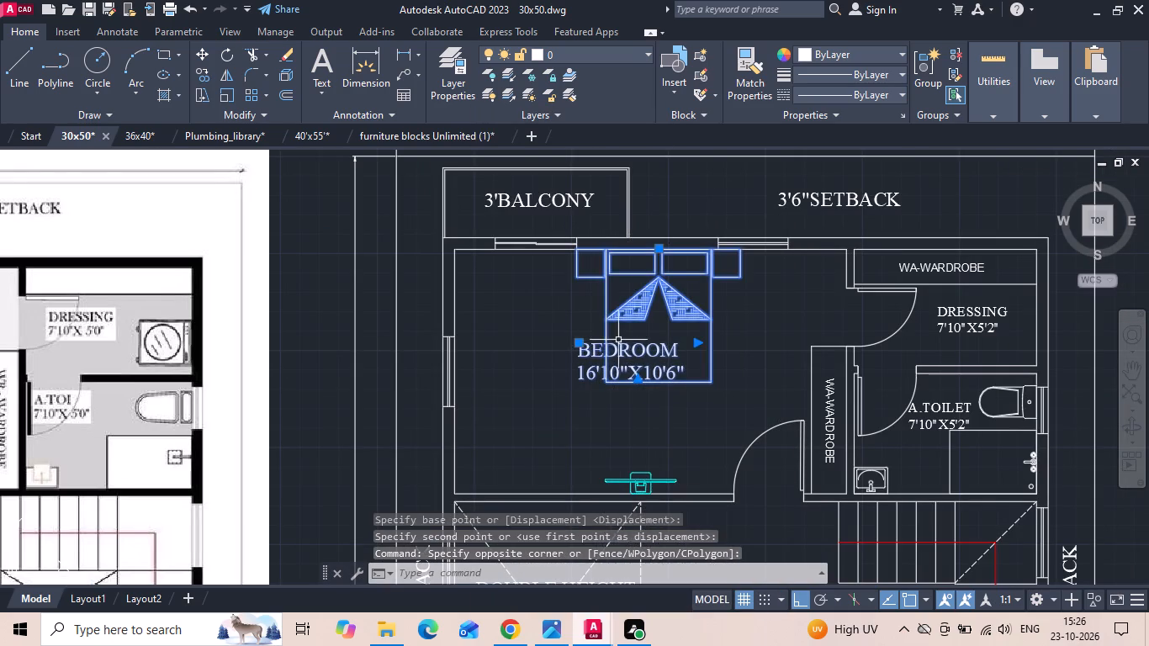
{"action": "key", "text": "Escape"}
{"action": "left_click", "coordinate": [622, 344]}
{"action": "right_click", "coordinate": [622, 345]}
{"action": "left_click", "coordinate": [643, 310]}
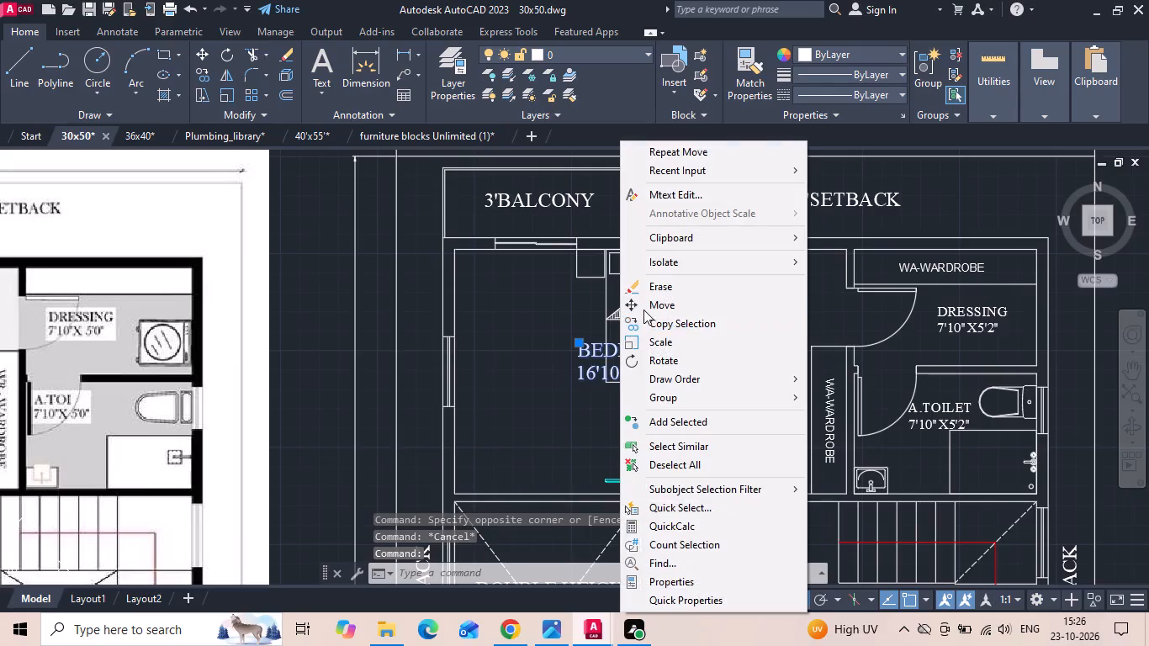
{"action": "scroll", "coordinate": [647, 415], "scroll_direction": "up", "scroll_amount": 1}
{"action": "left_click_drag", "start_coordinate": [633, 431], "coordinate": [643, 432]}
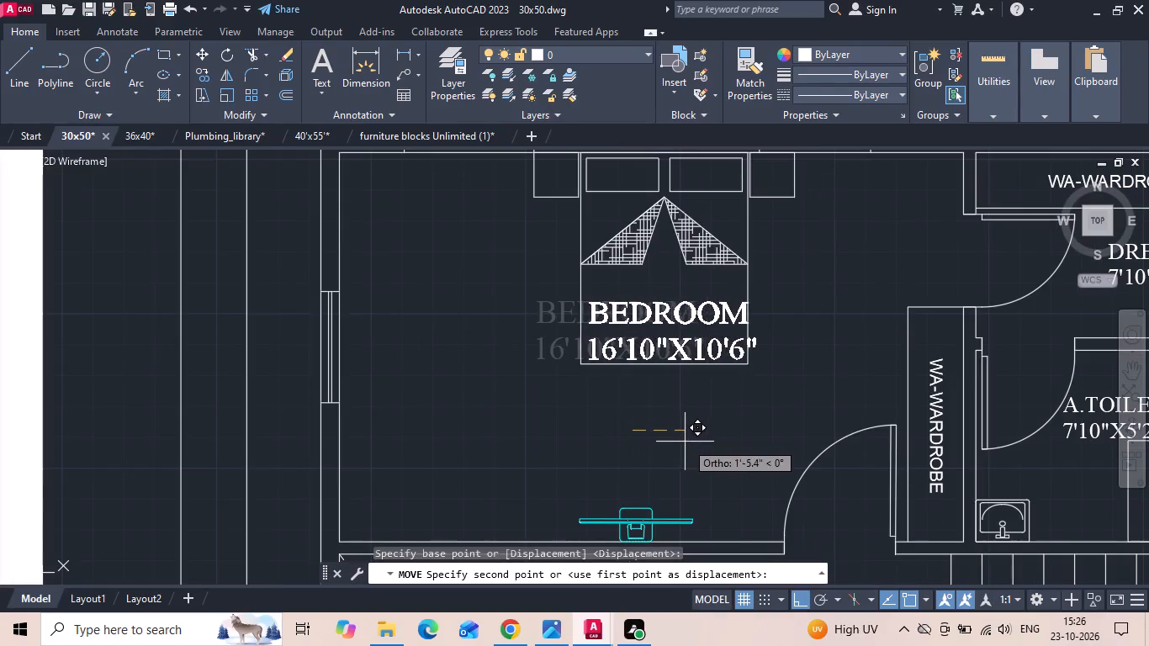
{"action": "left_click", "coordinate": [679, 437]}
Copy both armchairs from the lower first-floor Bedroom to the left side of the 16'10"X10'6" Bedroom, with Ortho off for placement.
{"action": "scroll", "coordinate": [590, 297], "scroll_direction": "down", "scroll_amount": 3}
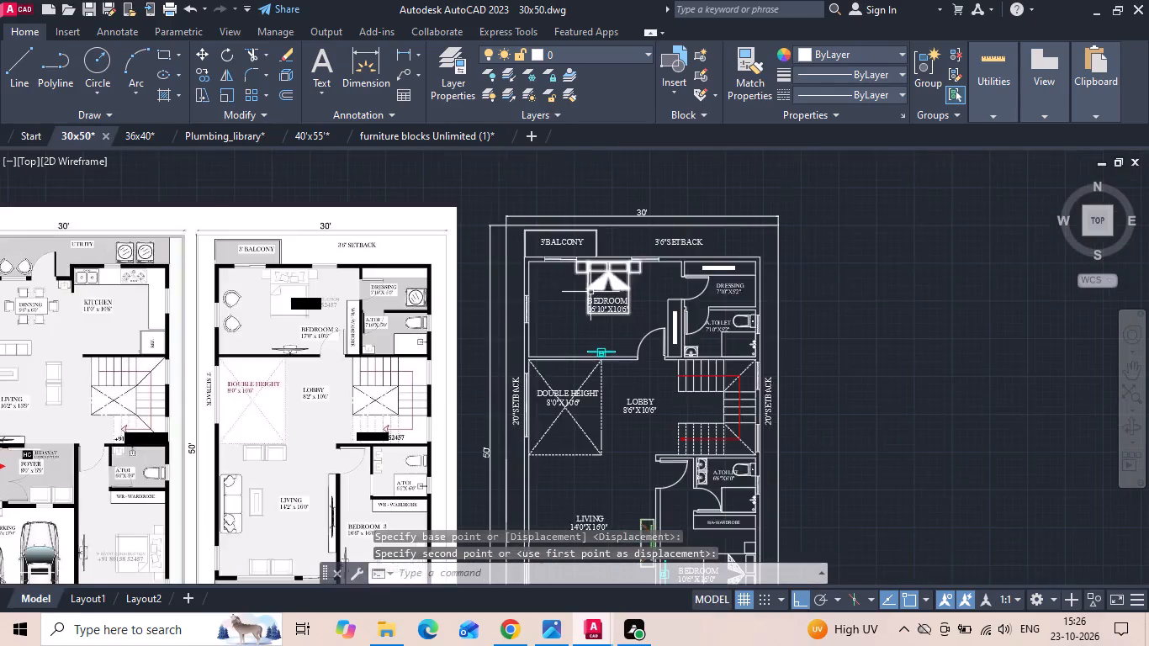
{"action": "scroll", "coordinate": [591, 291], "scroll_direction": "down", "scroll_amount": 1}
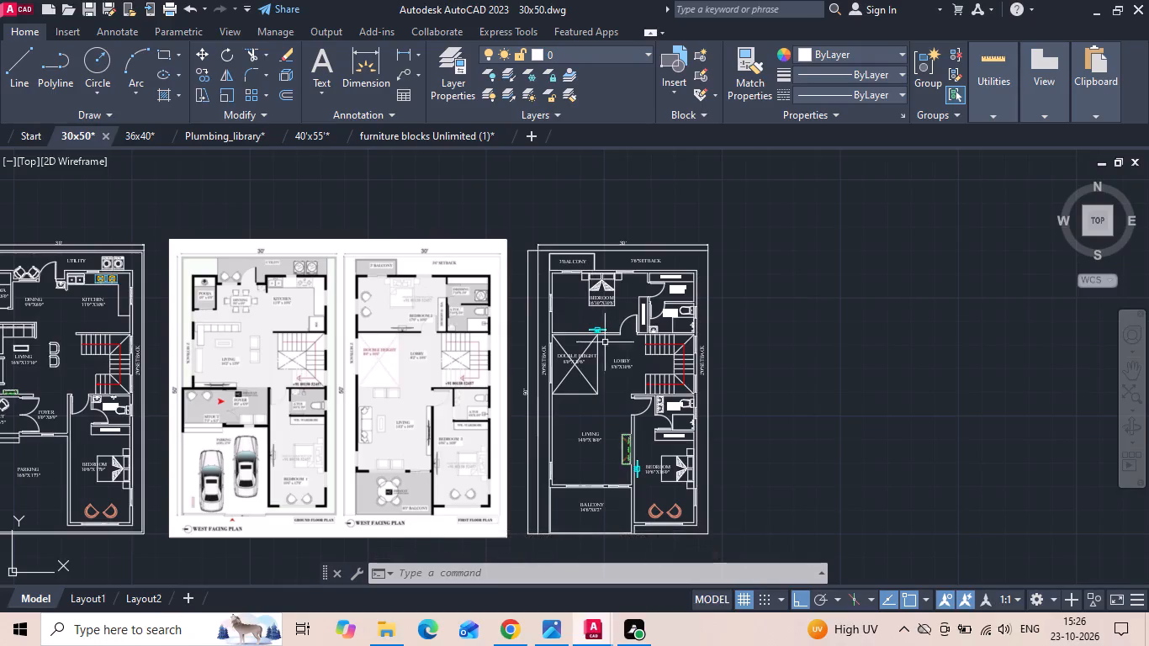
{"action": "scroll", "coordinate": [670, 528], "scroll_direction": "up", "scroll_amount": 3}
{"action": "left_click_drag", "start_coordinate": [684, 463], "coordinate": [661, 465]}
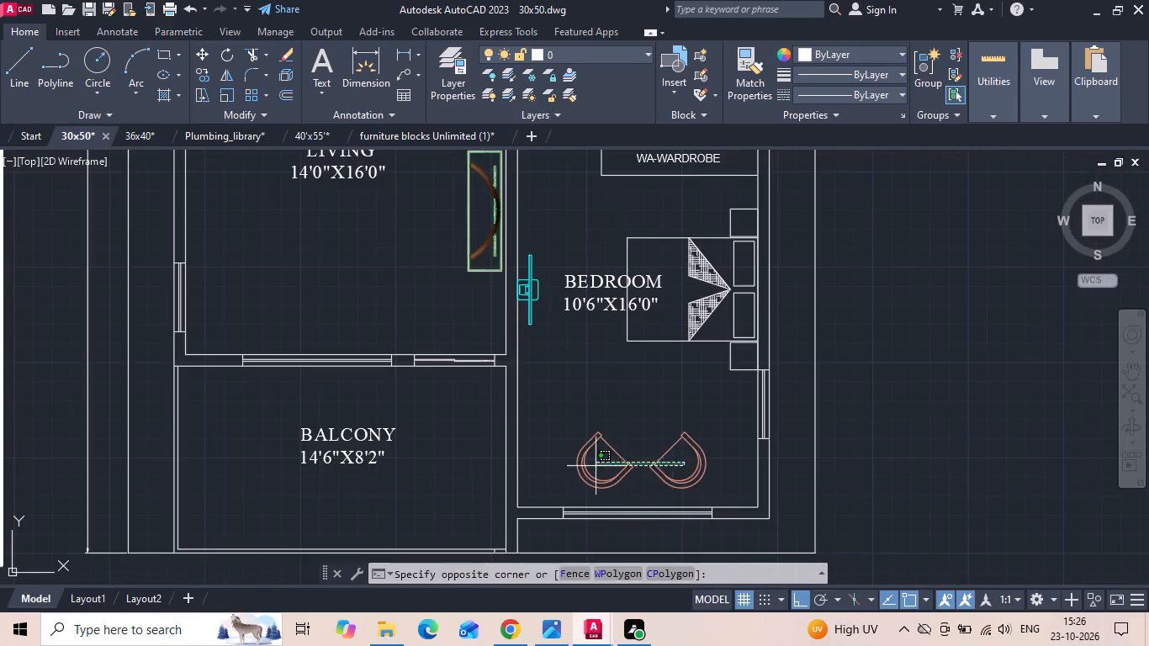
{"action": "left_click", "coordinate": [527, 455]}
{"action": "right_click", "coordinate": [530, 452]}
{"action": "left_click", "coordinate": [649, 190]}
{"action": "scroll", "coordinate": [601, 397], "scroll_direction": "down", "scroll_amount": 2}
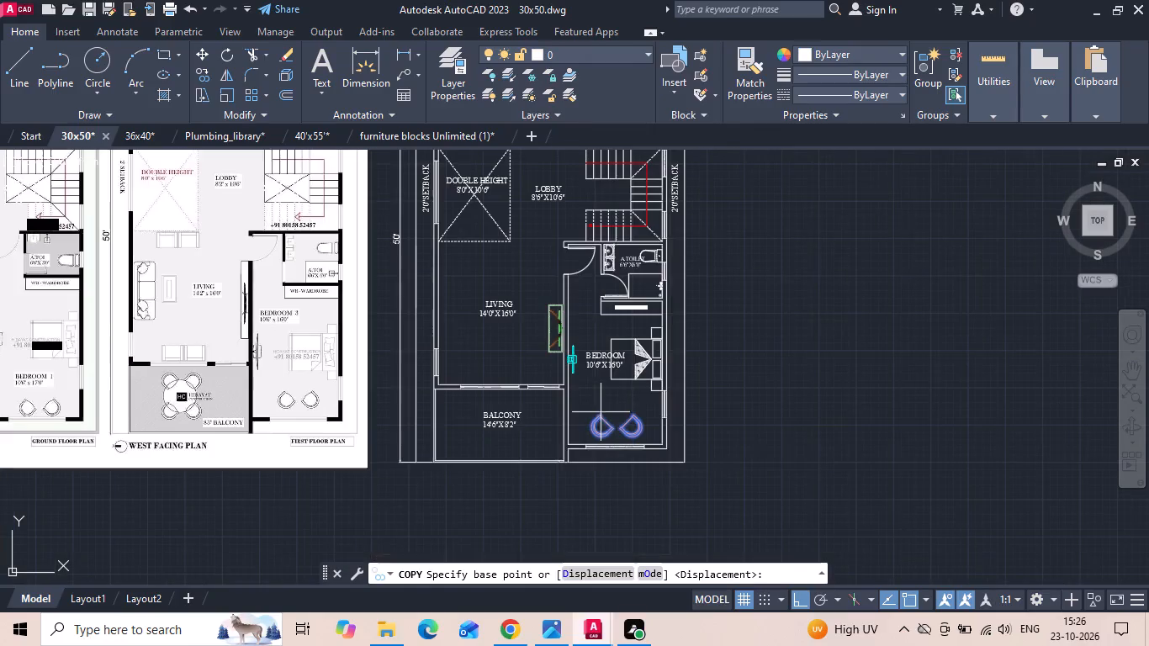
{"action": "left_click_drag", "start_coordinate": [601, 414], "coordinate": [600, 382]}
{"action": "middle_click_drag", "start_coordinate": [554, 284], "coordinate": [553, 448]}
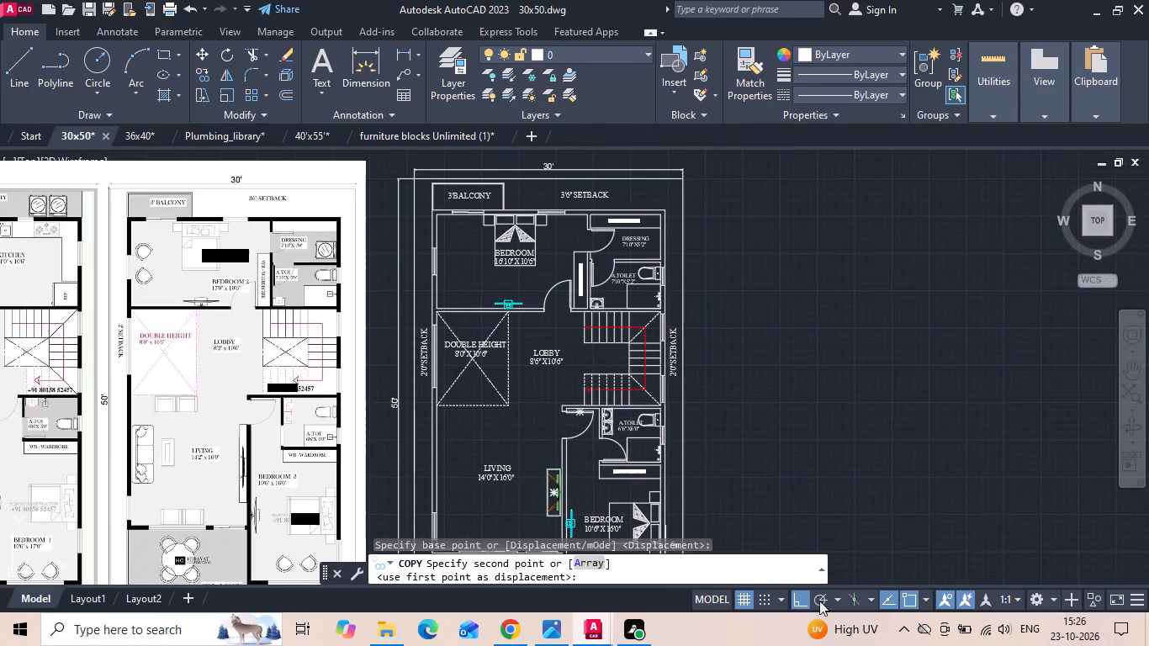
{"action": "left_click_drag", "start_coordinate": [804, 602], "coordinate": [796, 594]}
{"action": "scroll", "coordinate": [467, 257], "scroll_direction": "up", "scroll_amount": 2}
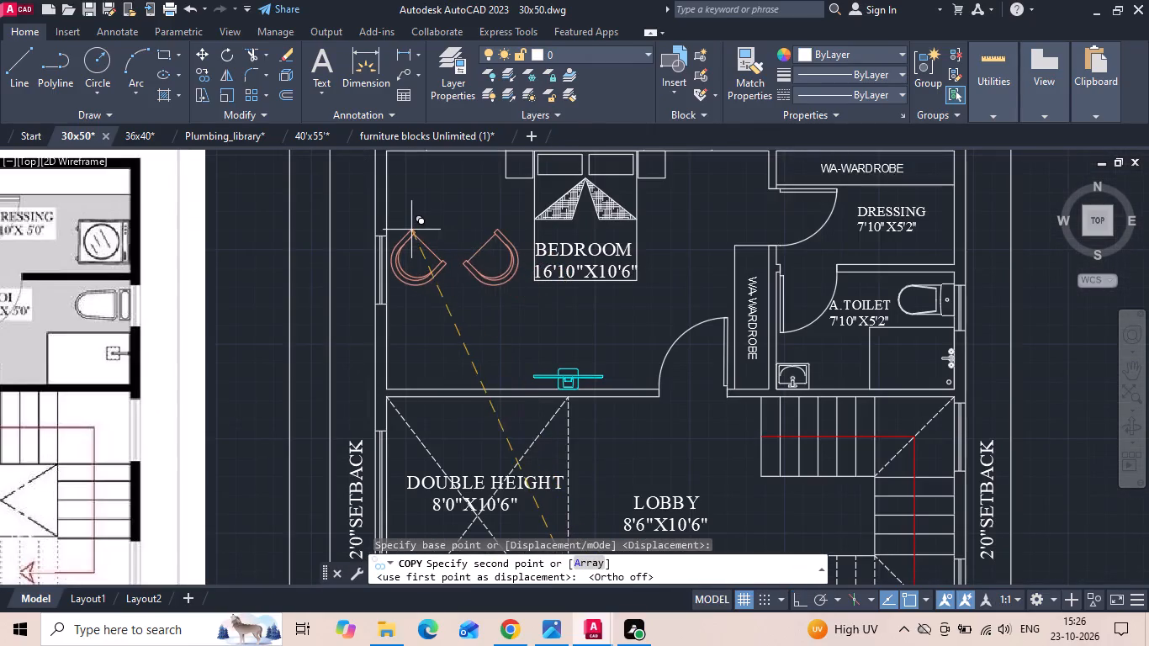
{"action": "left_click", "coordinate": [412, 216]}
{"action": "key", "text": "Escape"}
Rotate the two copied armchairs 90° clockwise with Ortho on so they stand one above the other, facing the bed side.
{"action": "left_click_drag", "start_coordinate": [482, 246], "coordinate": [475, 262]}
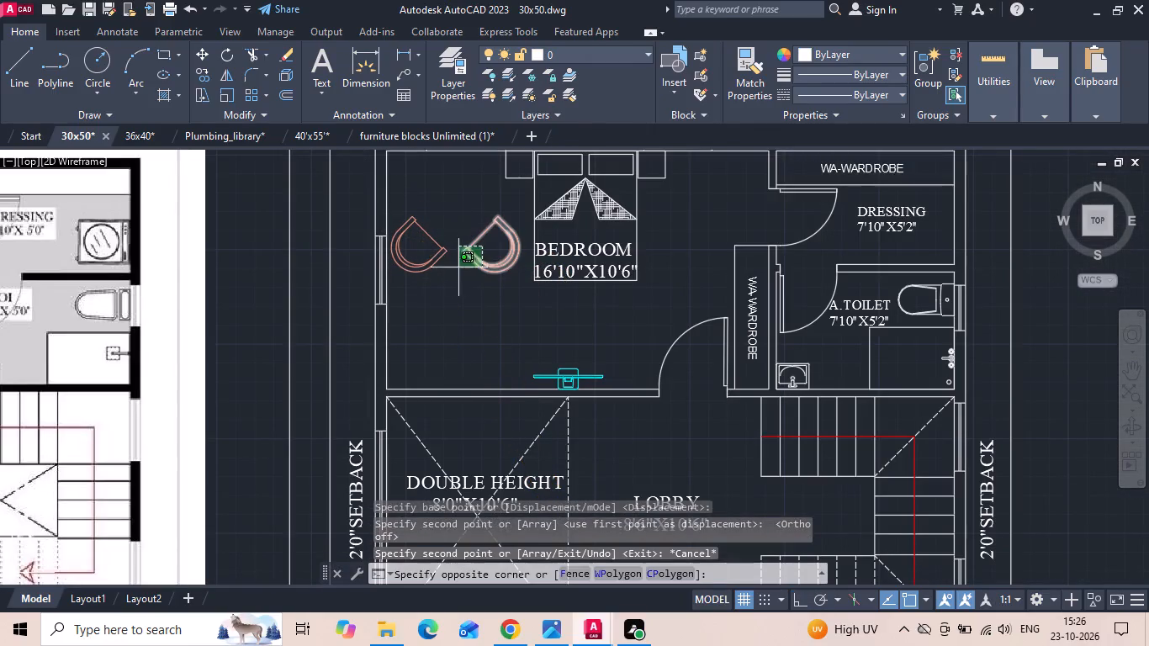
{"action": "left_click", "coordinate": [435, 267]}
{"action": "right_click", "coordinate": [431, 267]}
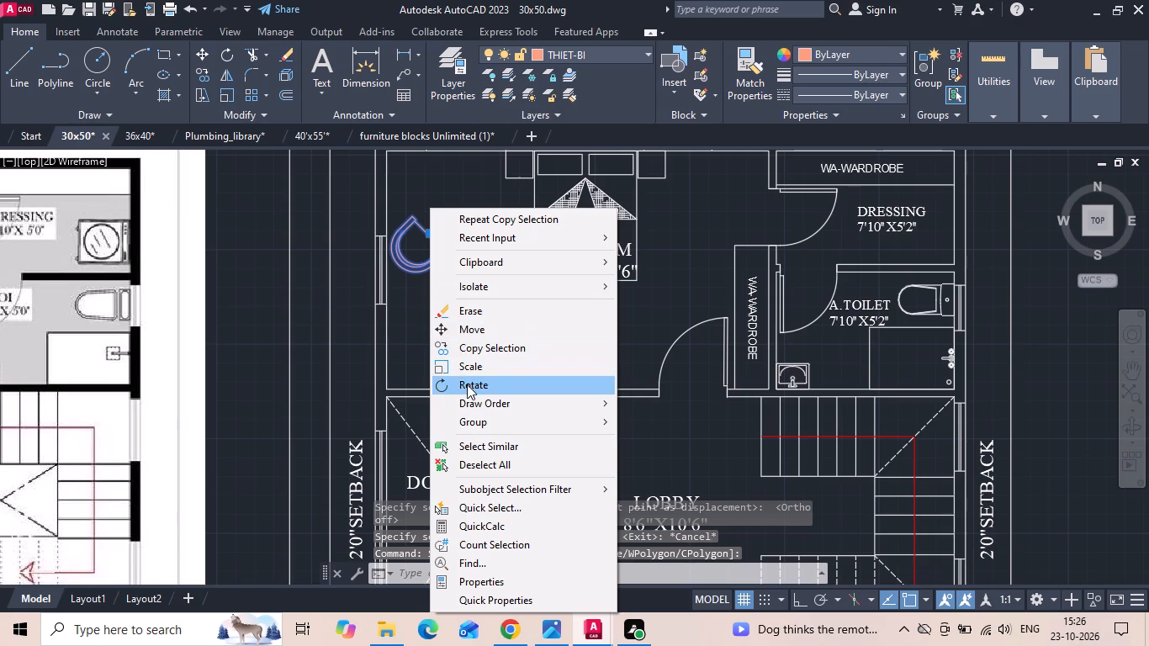
{"action": "left_click", "coordinate": [467, 385]}
{"action": "key", "text": "F8"}
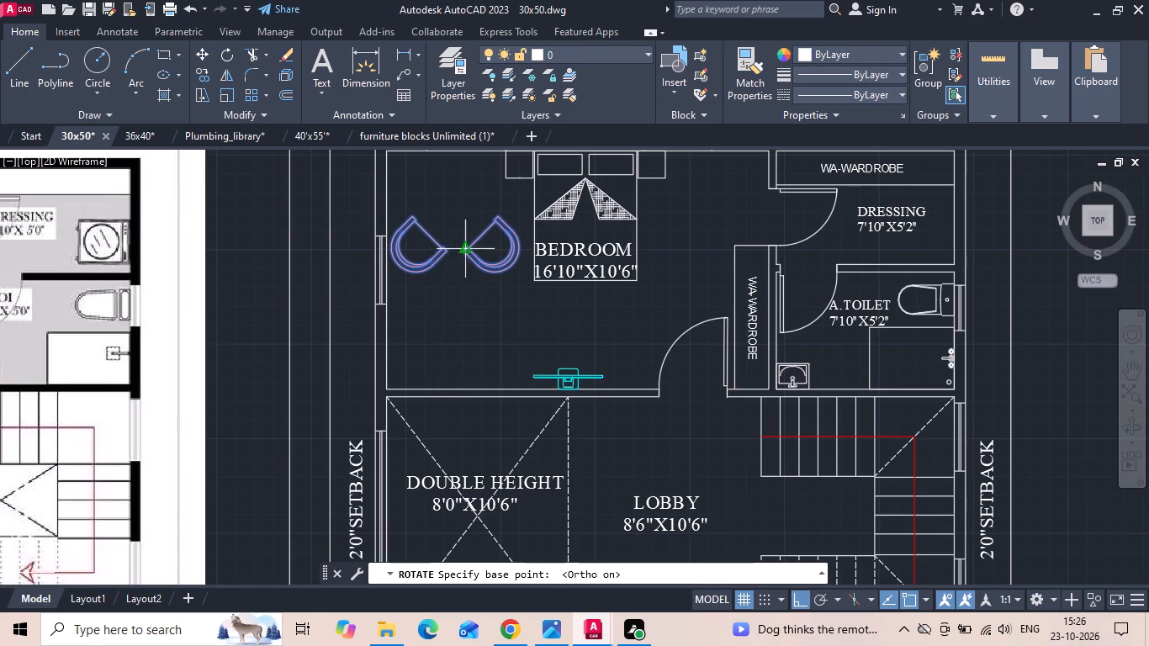
{"action": "left_click", "coordinate": [475, 240]}
{"action": "left_click", "coordinate": [460, 335]}
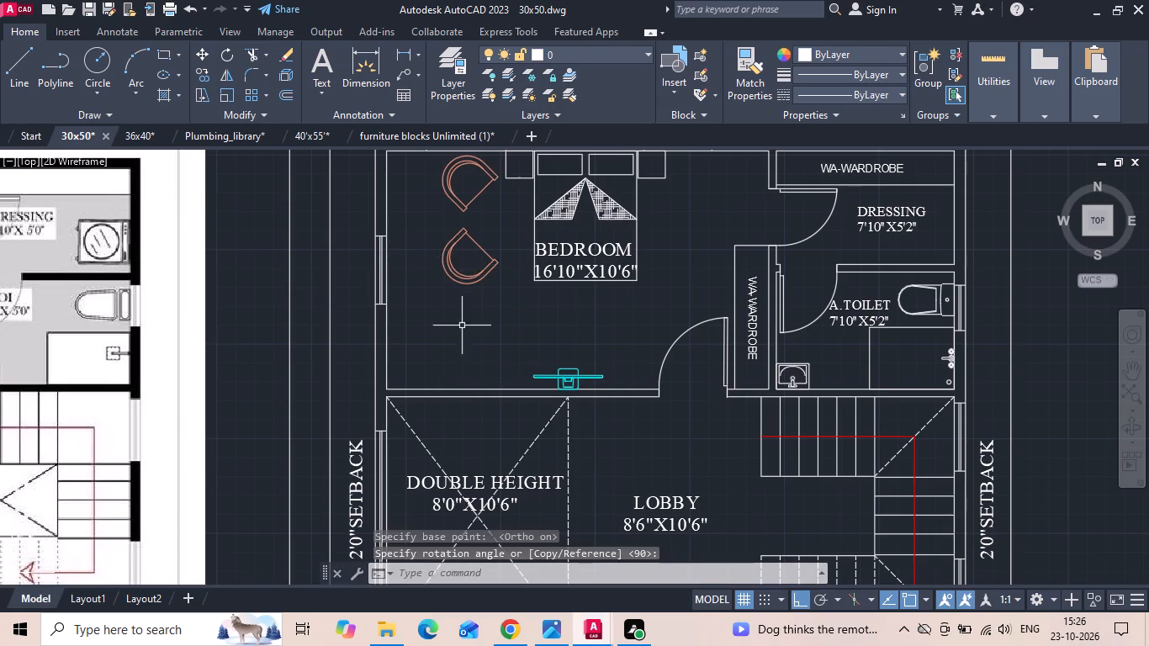
Move both armchairs straight down about 2'-4" in the 16'10"X10'6" Bedroom.
{"action": "left_click_drag", "start_coordinate": [472, 177], "coordinate": [460, 220]}
{"action": "left_click", "coordinate": [437, 268]}
{"action": "right_click", "coordinate": [437, 269]}
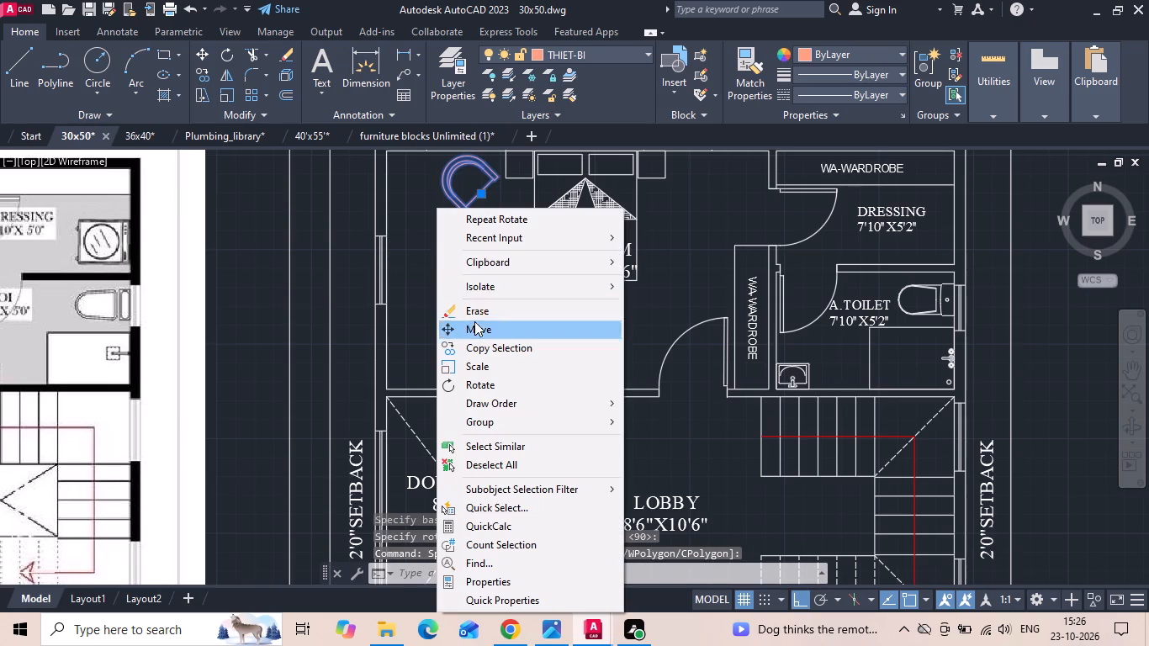
{"action": "left_click", "coordinate": [474, 323]}
{"action": "left_click", "coordinate": [468, 317]}
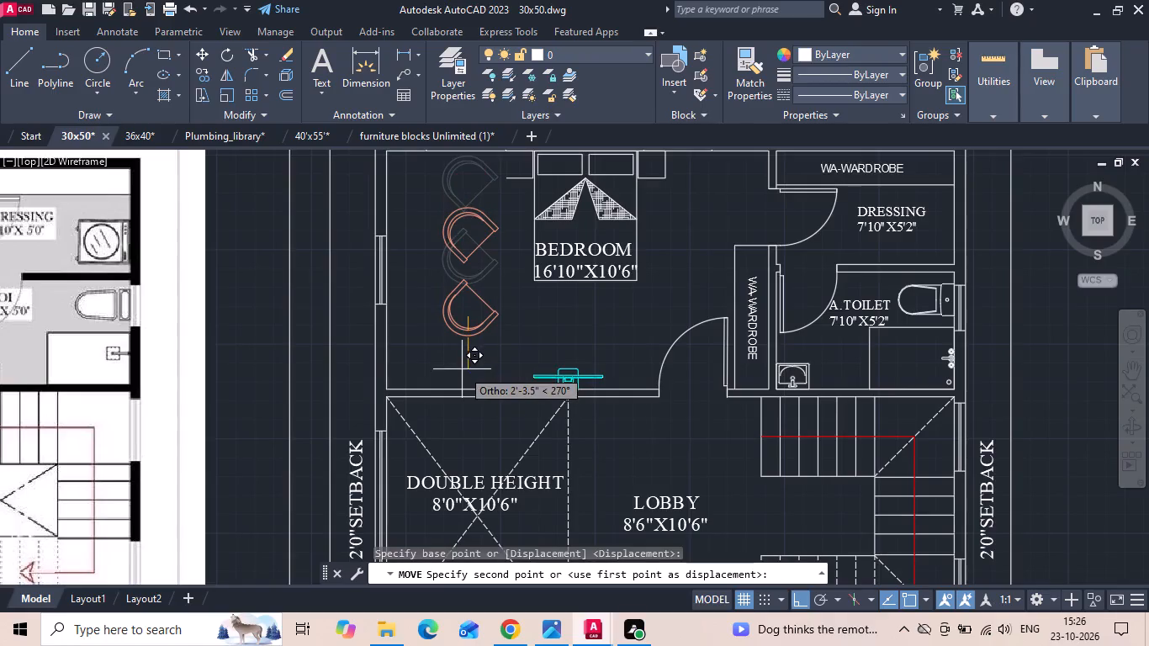
{"action": "left_click", "coordinate": [462, 369]}
Move both armchairs horizontally left, closer to the left-wall window of the 16'10"X10'6" Bedroom.
{"action": "left_click_drag", "start_coordinate": [474, 233], "coordinate": [464, 262]}
{"action": "left_click", "coordinate": [446, 315]}
{"action": "right_click", "coordinate": [444, 315]}
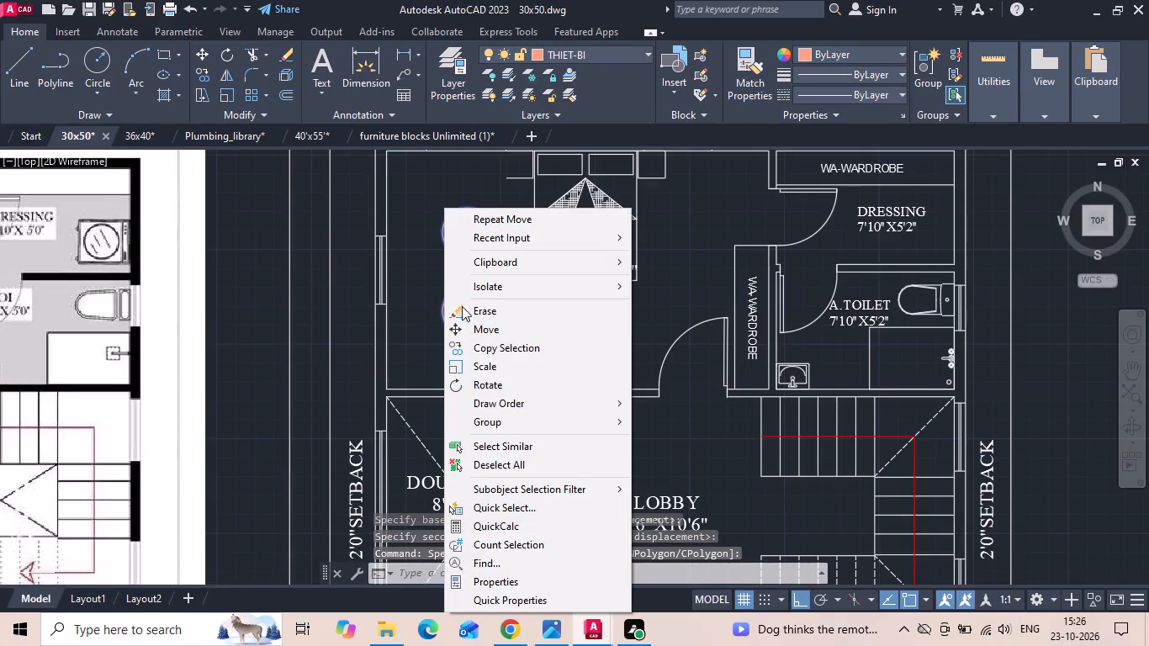
{"action": "left_click", "coordinate": [470, 328]}
{"action": "left_click", "coordinate": [613, 318]}
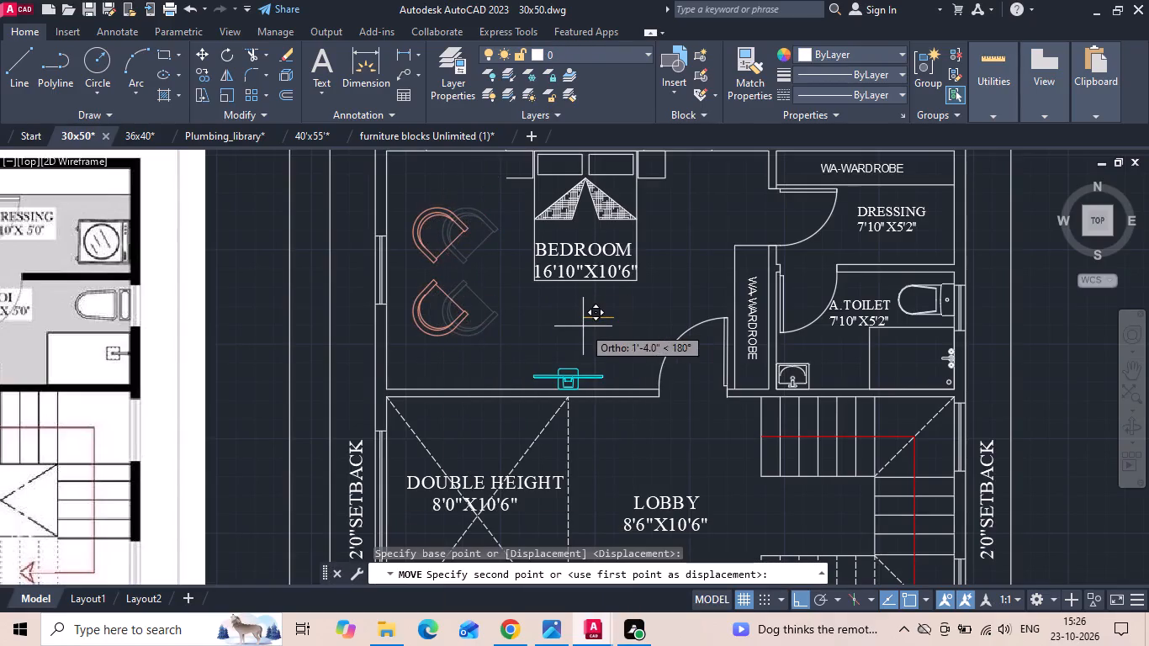
{"action": "left_click", "coordinate": [574, 326]}
Copy the pair of washing machines from the ground-floor Utility to the empty space outside the first-floor Dressing.
{"action": "scroll", "coordinate": [622, 318], "scroll_direction": "down", "scroll_amount": 2}
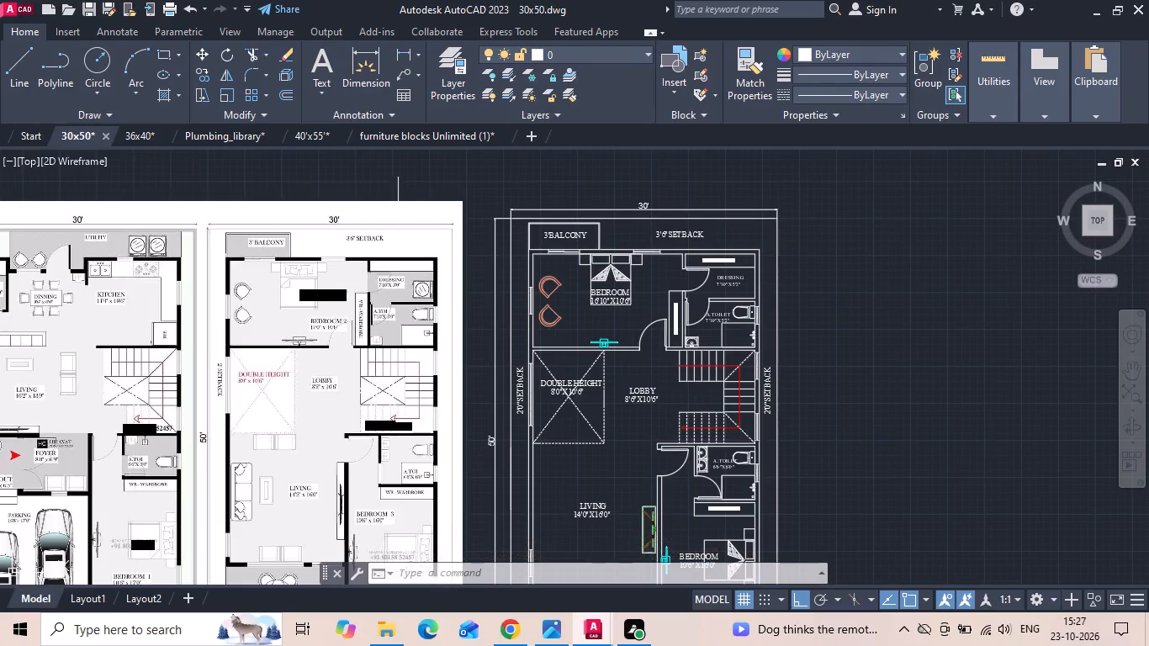
{"action": "scroll", "coordinate": [389, 240], "scroll_direction": "down", "scroll_amount": 1}
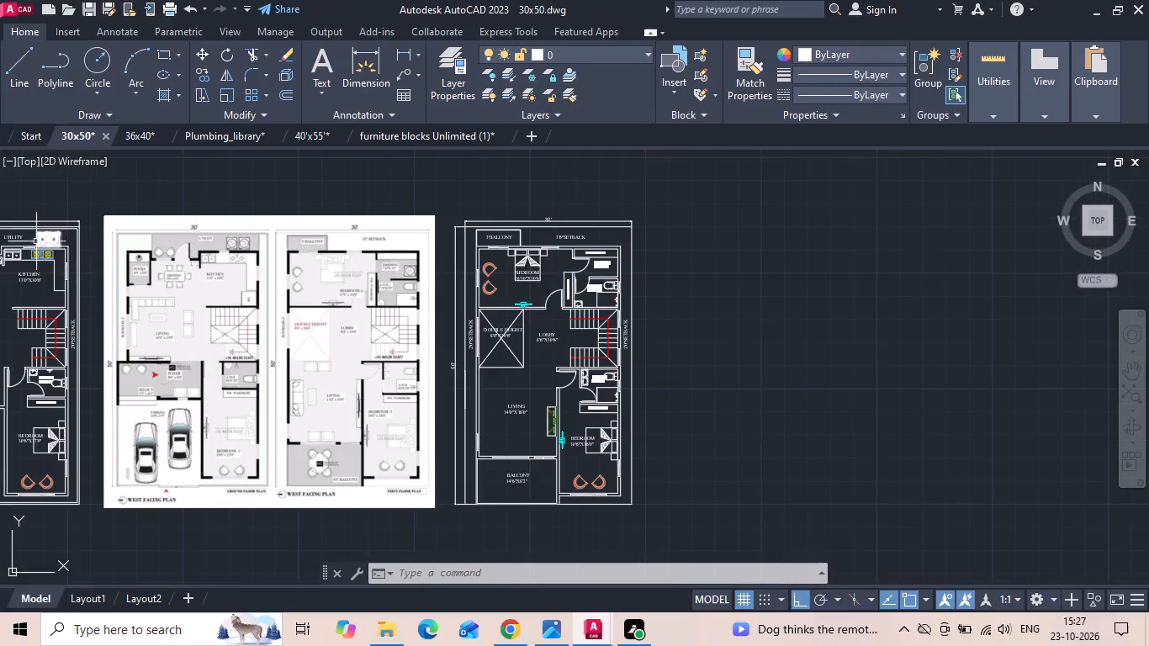
{"action": "middle_click_drag", "start_coordinate": [36, 241], "coordinate": [347, 239]}
{"action": "scroll", "coordinate": [351, 240], "scroll_direction": "up", "scroll_amount": 2}
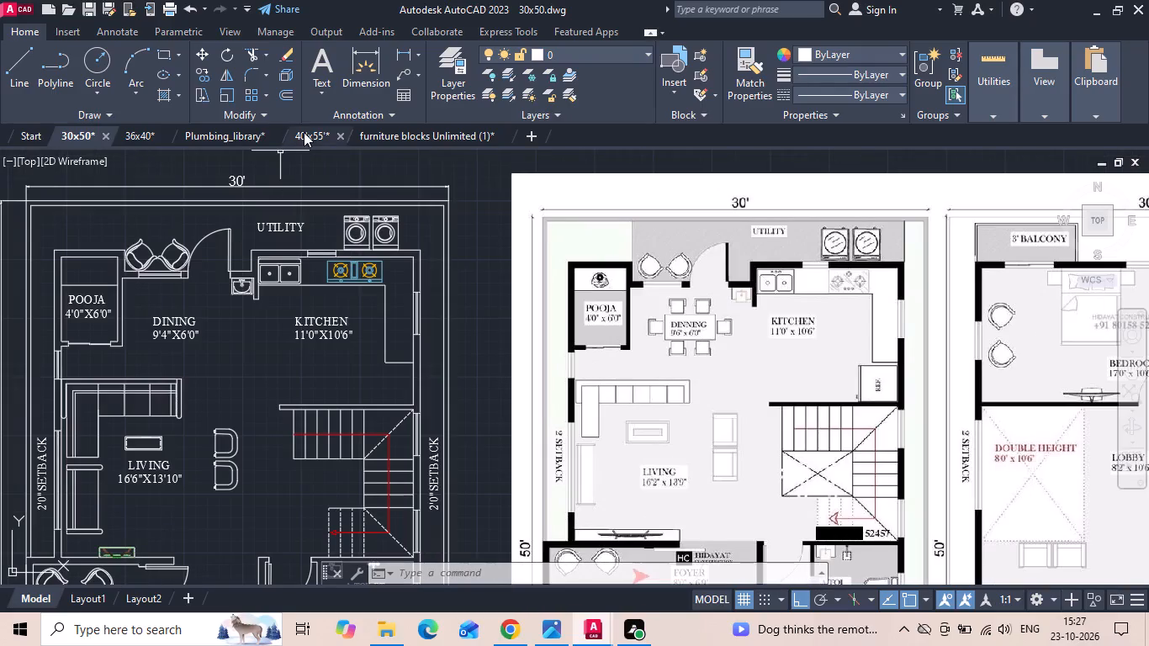
{"action": "left_click", "coordinate": [344, 230]}
{"action": "right_click", "coordinate": [344, 230]}
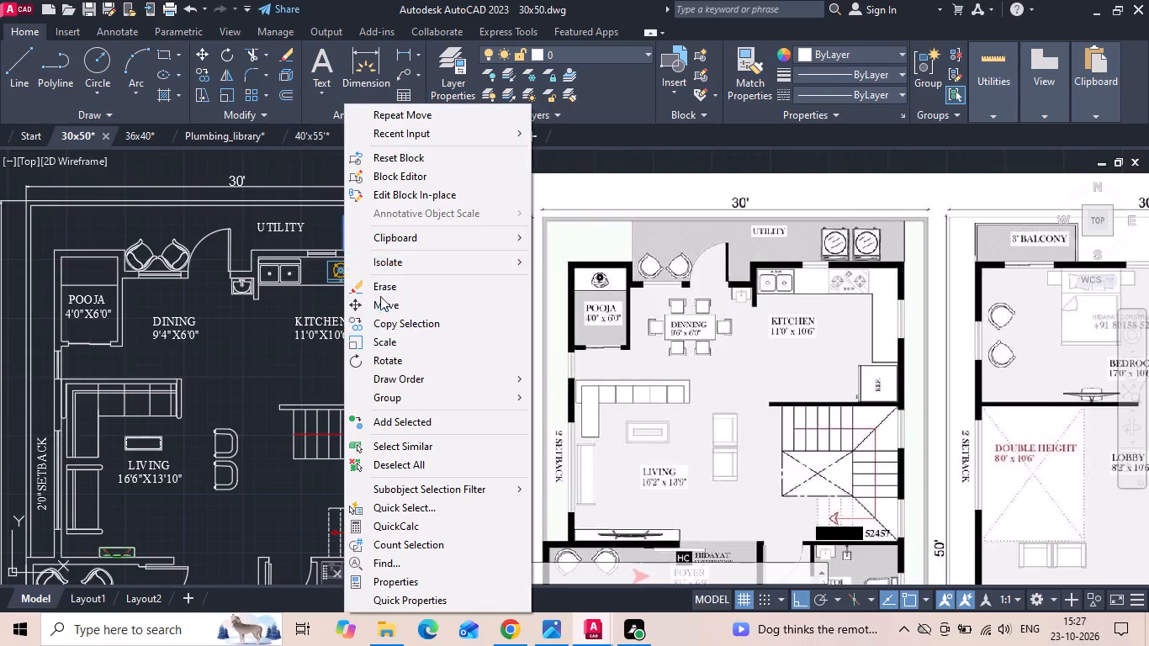
{"action": "left_click", "coordinate": [388, 323]}
{"action": "left_click", "coordinate": [371, 241]}
{"action": "middle_click_drag", "start_coordinate": [461, 243], "coordinate": [87, 263]}
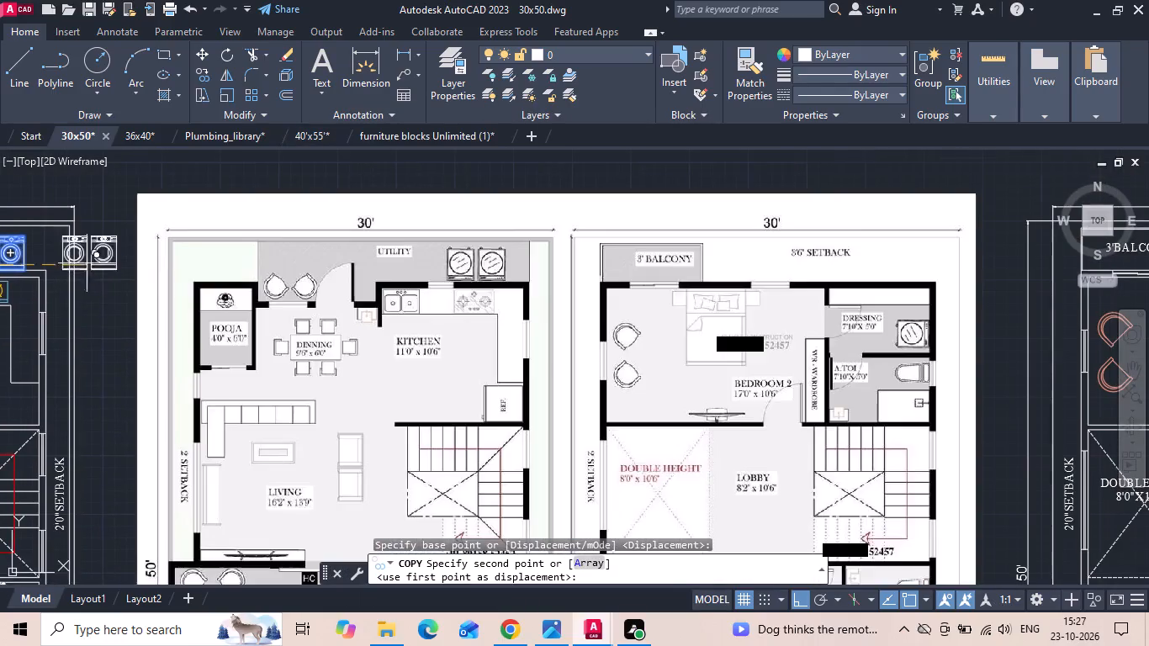
{"action": "middle_click_drag", "start_coordinate": [672, 275], "coordinate": [127, 279]}
{"action": "scroll", "coordinate": [921, 293], "scroll_direction": "up", "scroll_amount": 2}
{"action": "middle_click_drag", "start_coordinate": [811, 310], "coordinate": [536, 337]}
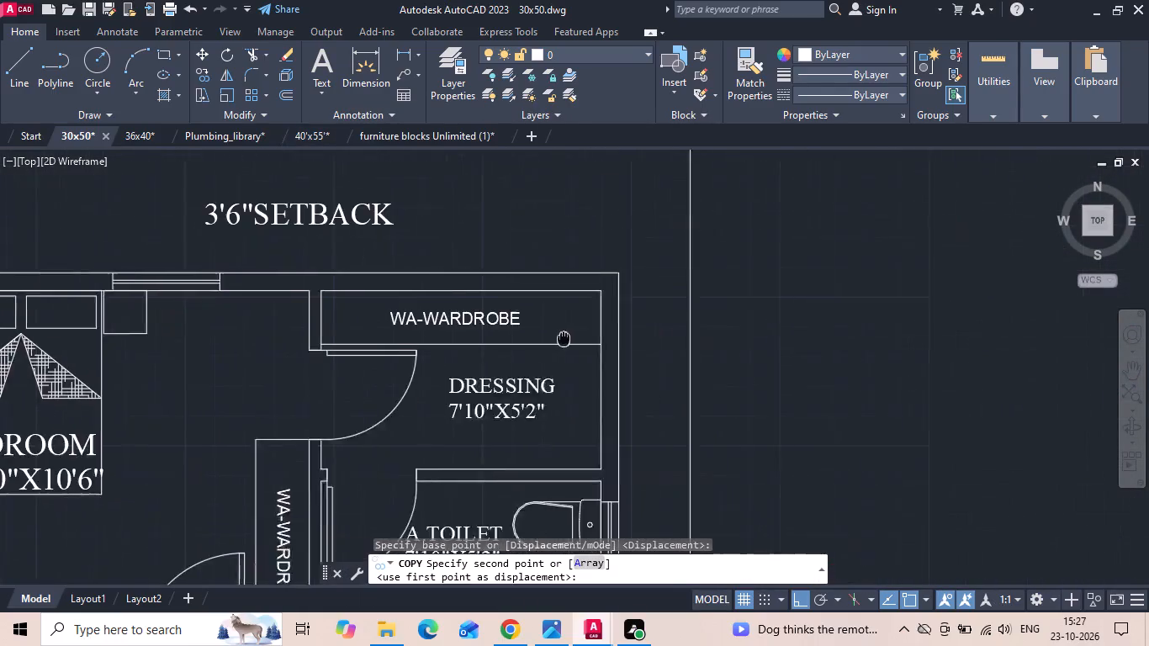
{"action": "middle_click_drag", "start_coordinate": [536, 337], "coordinate": [400, 347]}
{"action": "left_click", "coordinate": [682, 386]}
{"action": "key", "text": "Escape"}
Explode the copied washing machine block and erase the left one of the two machines.
{"action": "left_click", "coordinate": [652, 263]}
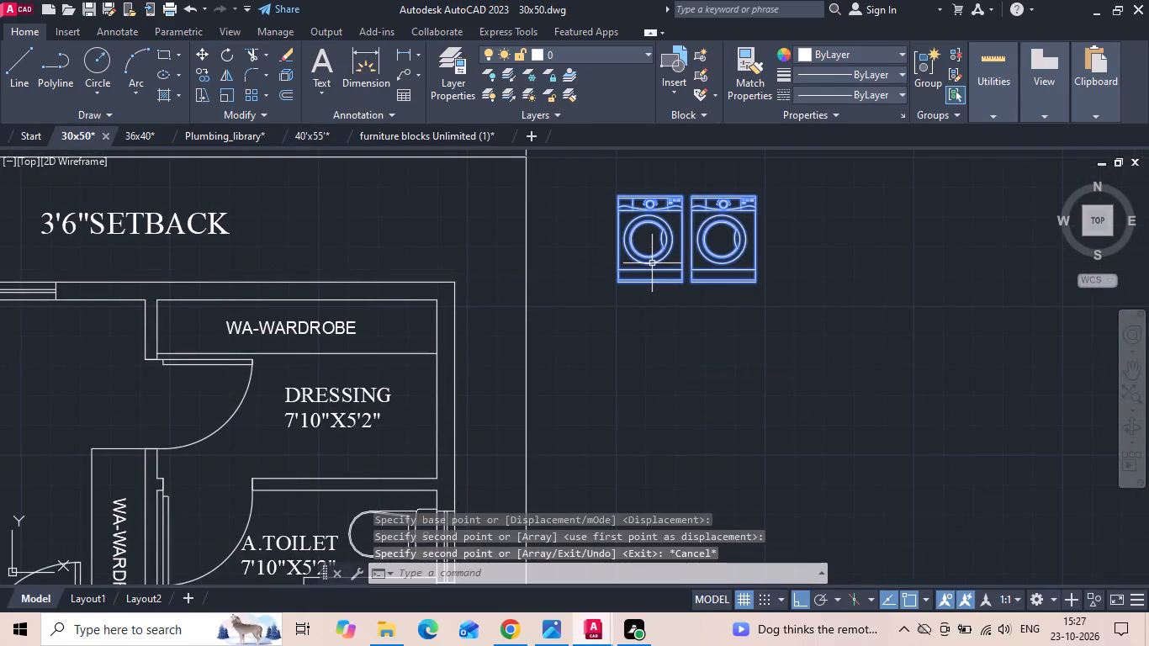
{"action": "type", "text": "X"}
{"action": "key", "text": "space"}
{"action": "scroll", "coordinate": [678, 195], "scroll_direction": "up", "scroll_amount": 2}
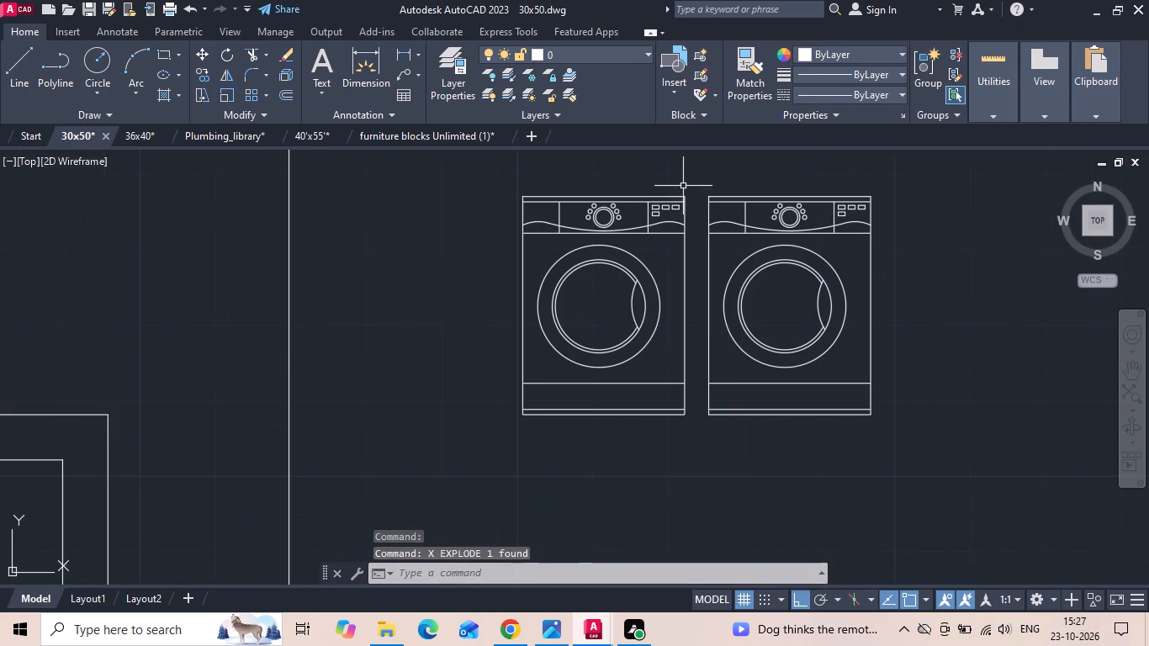
{"action": "left_click_drag", "start_coordinate": [688, 181], "coordinate": [687, 218]}
{"action": "left_click", "coordinate": [494, 458]}
{"action": "key", "text": "Delete"}
Rotate the remaining washing machine 90° counterclockwise so its control panel faces left.
{"action": "scroll", "coordinate": [624, 276], "scroll_direction": "down", "scroll_amount": 1}
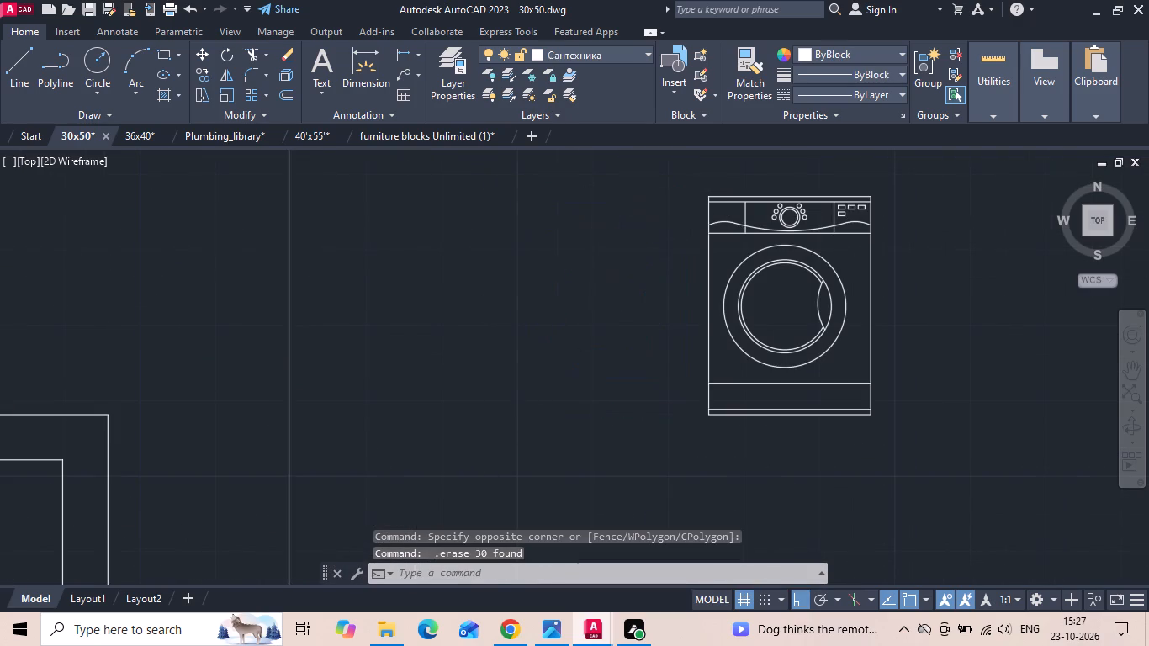
{"action": "scroll", "coordinate": [624, 276], "scroll_direction": "down", "scroll_amount": 1}
{"action": "left_click_drag", "start_coordinate": [647, 228], "coordinate": [689, 340]}
{"action": "left_click", "coordinate": [775, 389]}
{"action": "right_click", "coordinate": [776, 389]}
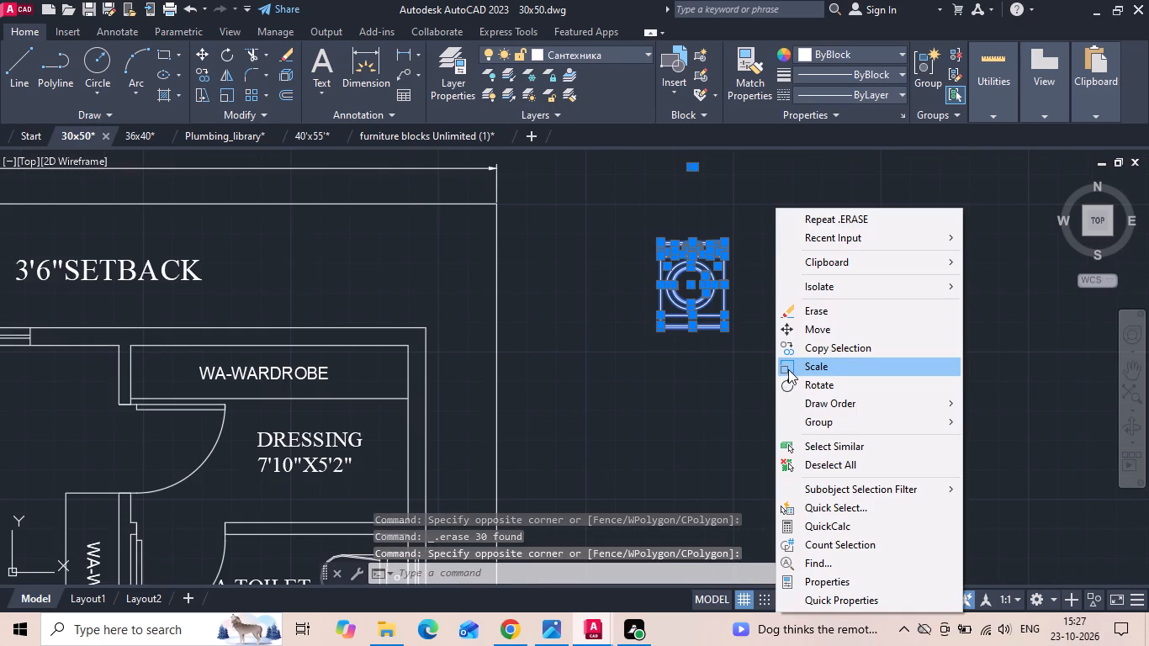
{"action": "left_click", "coordinate": [788, 380]}
{"action": "left_click", "coordinate": [782, 387]}
{"action": "left_click", "coordinate": [782, 374]}
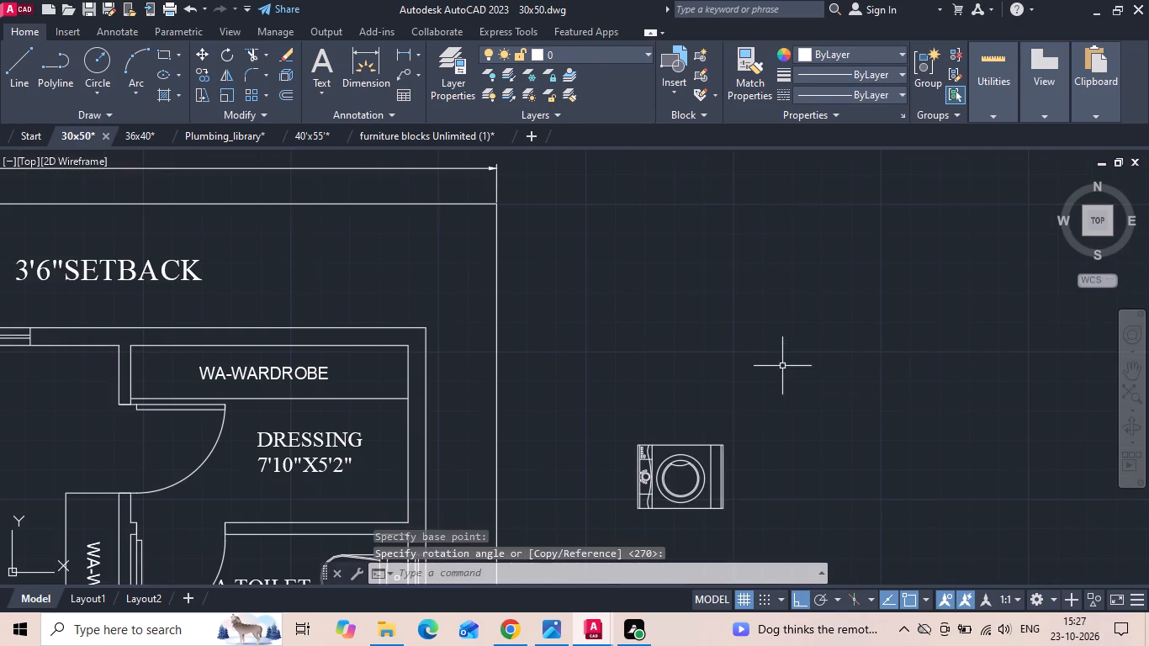
Move the washing machine by its lower-right corner into the lower-right corner of the first-floor Dressing.
{"action": "middle_click_drag", "start_coordinate": [782, 357], "coordinate": [793, 244]}
{"action": "scroll", "coordinate": [813, 253], "scroll_direction": "down", "scroll_amount": 2}
{"action": "scroll", "coordinate": [723, 342], "scroll_direction": "up", "scroll_amount": 3}
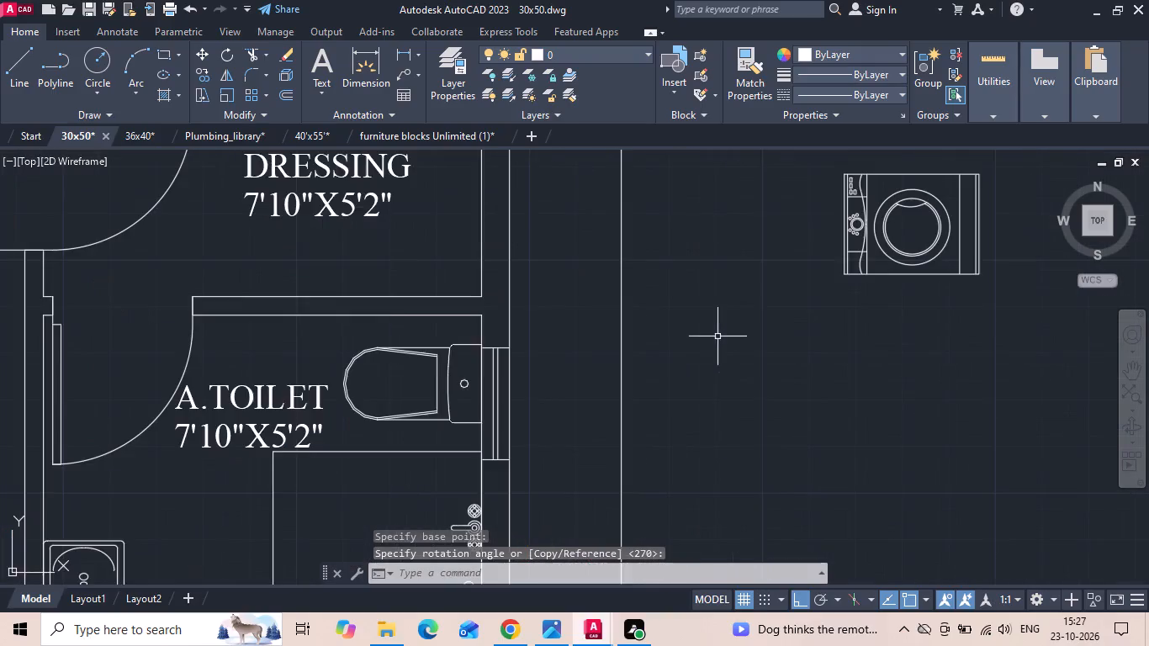
{"action": "scroll", "coordinate": [769, 347], "scroll_direction": "down", "scroll_amount": 1}
{"action": "left_click_drag", "start_coordinate": [909, 329], "coordinate": [905, 321]}
{"action": "left_click", "coordinate": [777, 209]}
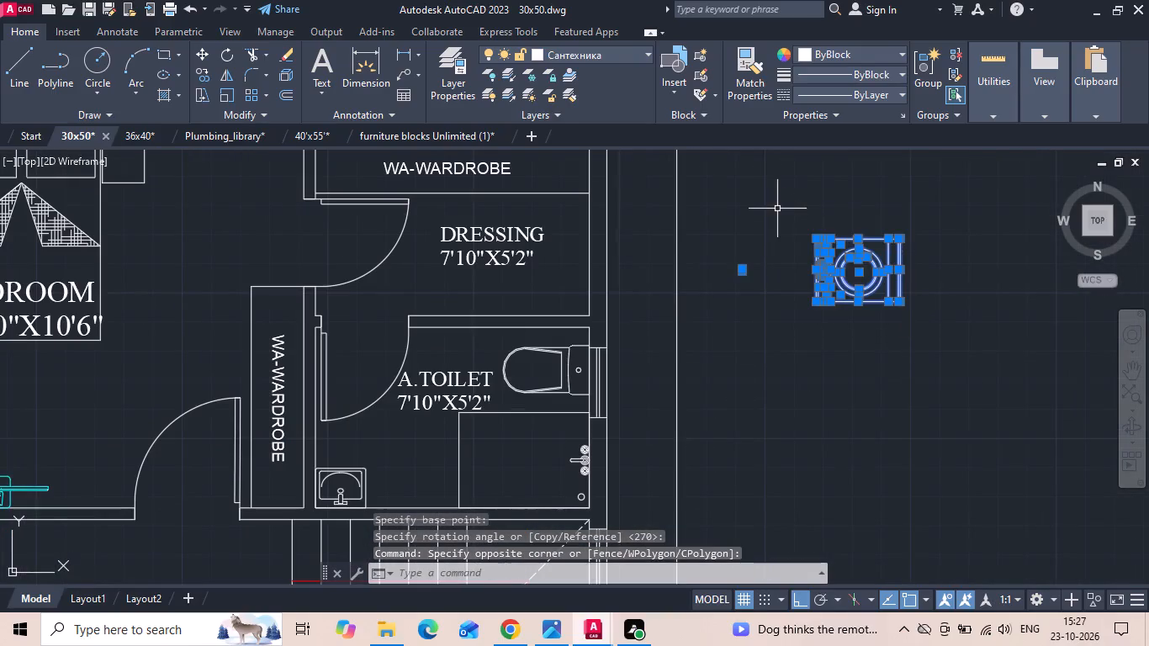
{"action": "right_click", "coordinate": [777, 209]}
{"action": "left_click", "coordinate": [823, 329]}
{"action": "scroll", "coordinate": [946, 319], "scroll_direction": "up", "scroll_amount": 2}
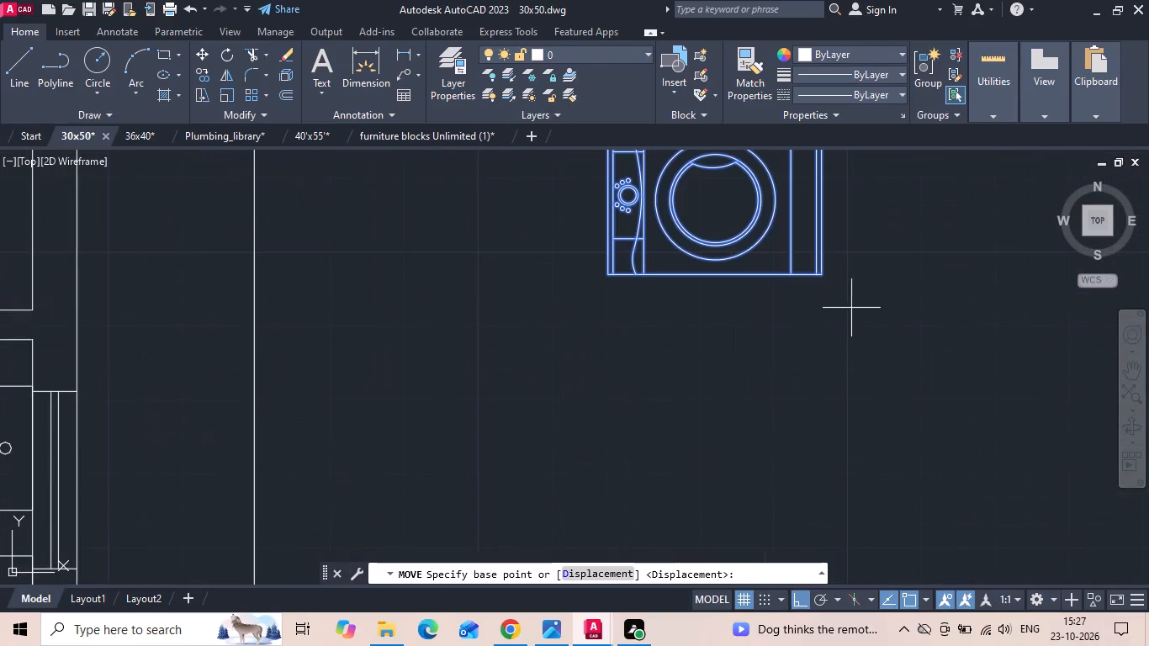
{"action": "scroll", "coordinate": [826, 288], "scroll_direction": "up", "scroll_amount": 1}
{"action": "left_click", "coordinate": [820, 267]}
{"action": "scroll", "coordinate": [823, 281], "scroll_direction": "down", "scroll_amount": 3}
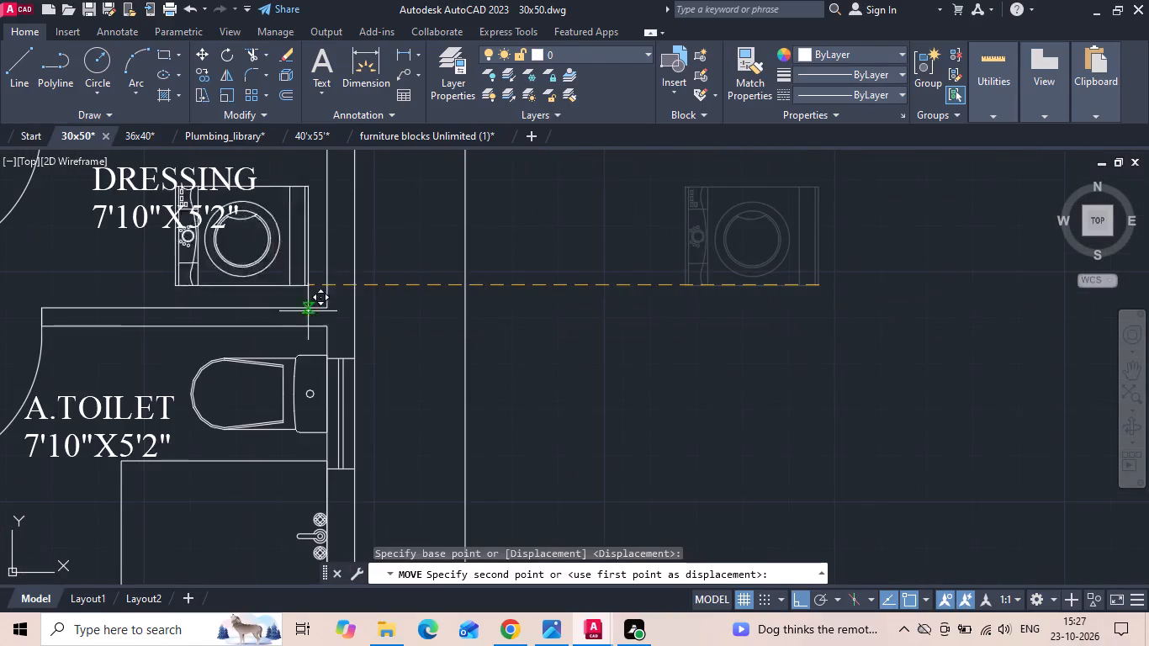
{"action": "scroll", "coordinate": [238, 302], "scroll_direction": "up", "scroll_amount": 2}
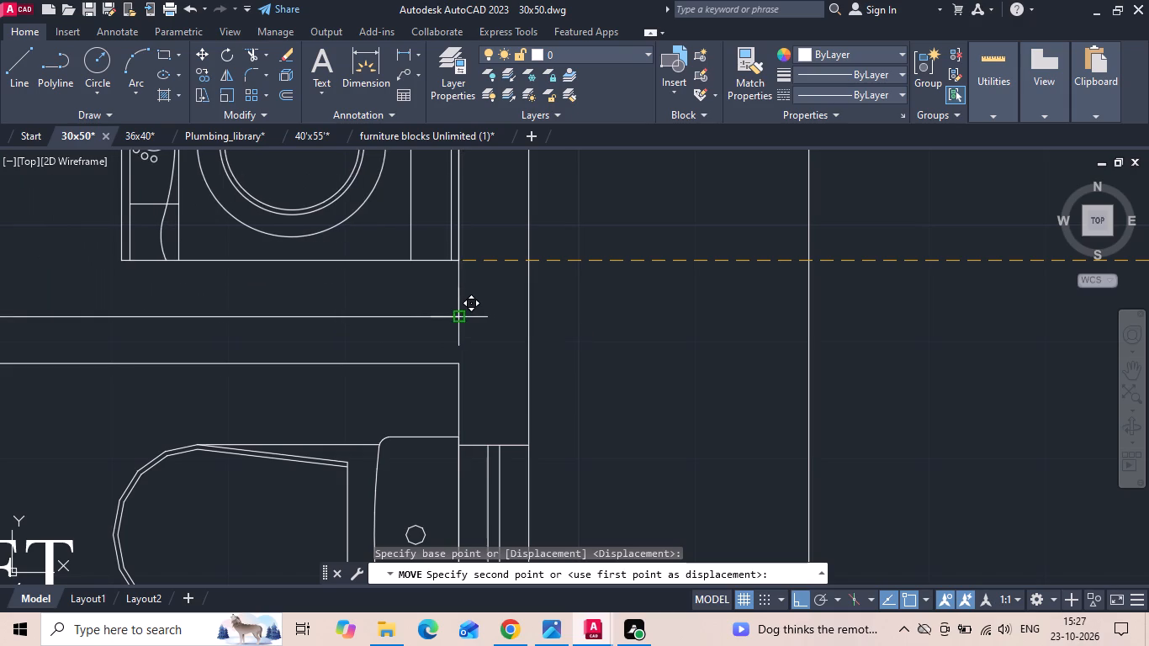
{"action": "left_click", "coordinate": [461, 317]}
Move the DRESSING 7'10"X5'2" label horizontally left, clear of the washing machine.
{"action": "scroll", "coordinate": [522, 361], "scroll_direction": "down", "scroll_amount": 3}
{"action": "scroll", "coordinate": [453, 306], "scroll_direction": "up", "scroll_amount": 1}
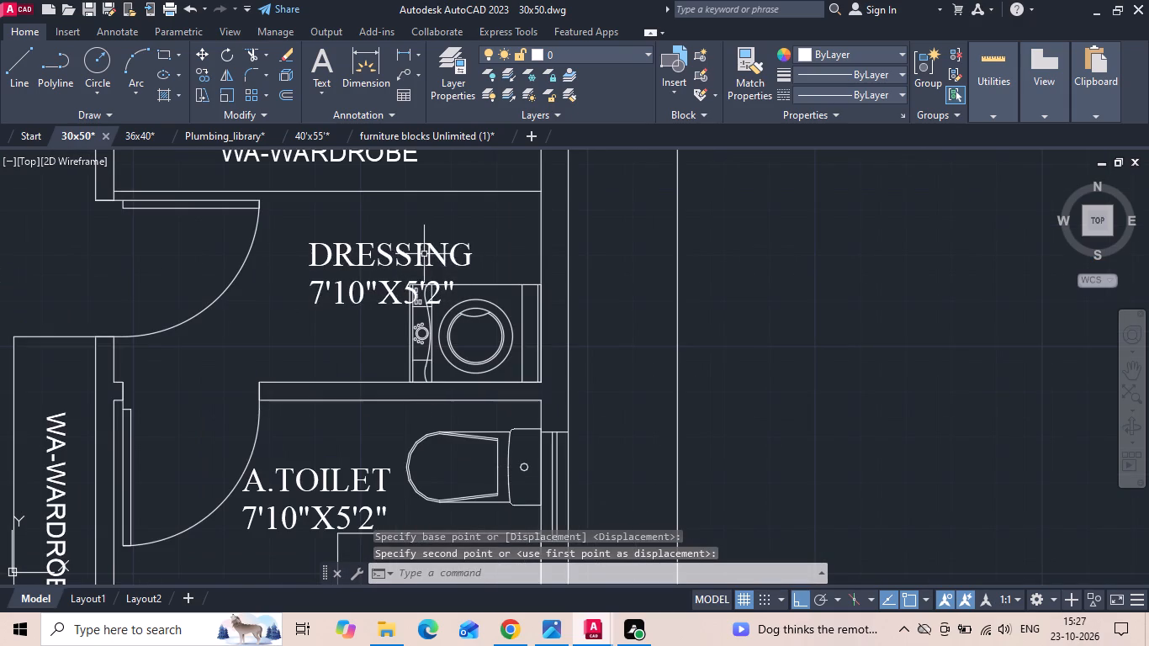
{"action": "left_click", "coordinate": [423, 252]}
{"action": "right_click", "coordinate": [422, 252]}
{"action": "left_click", "coordinate": [357, 258]}
{"action": "right_click", "coordinate": [357, 258]}
{"action": "left_click", "coordinate": [386, 311]}
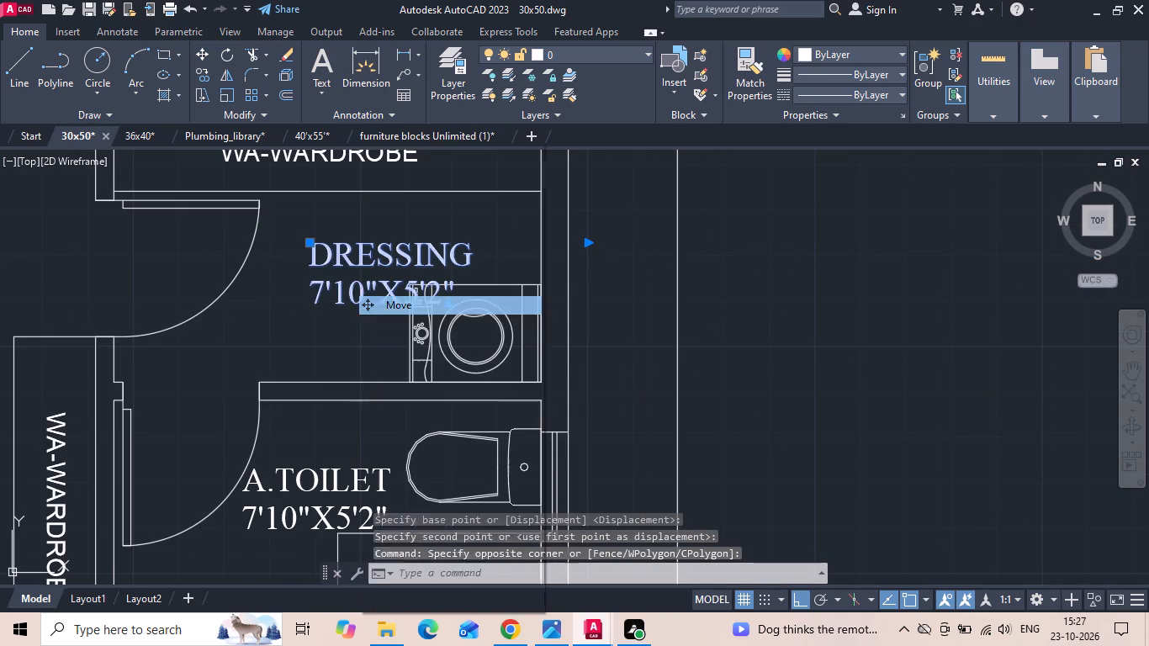
{"action": "left_click", "coordinate": [927, 301]}
{"action": "left_click", "coordinate": [872, 302]}
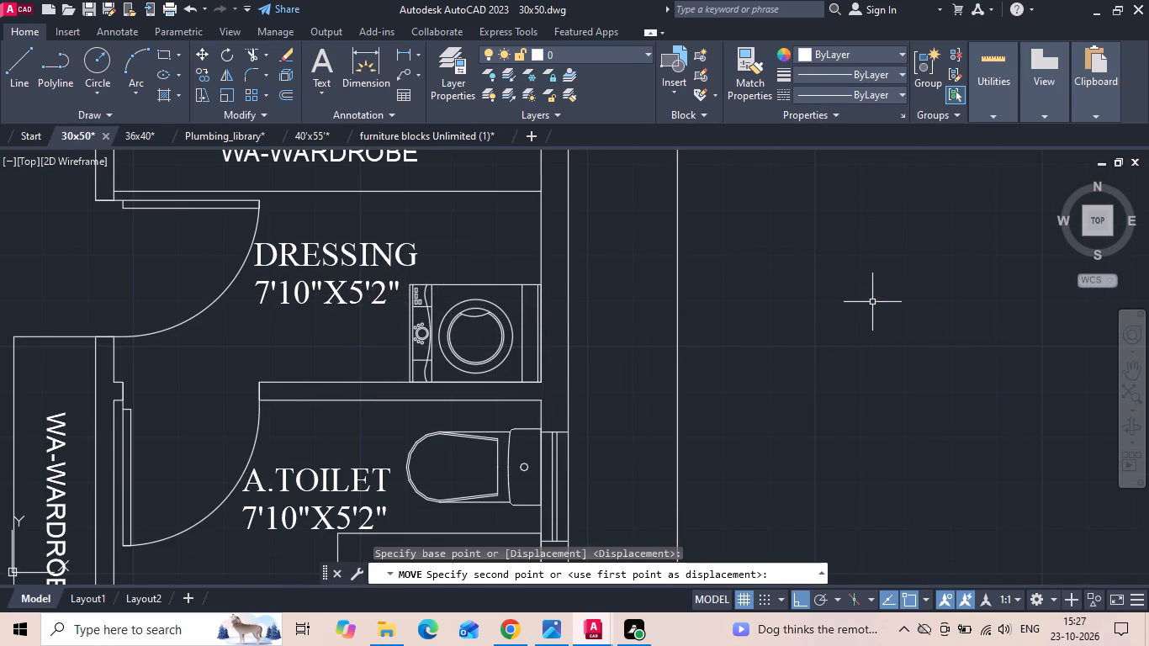
Move the washing machine slightly up, off the Dressing's lower wall.
{"action": "left_click_drag", "start_coordinate": [405, 275], "coordinate": [404, 294]}
{"action": "left_click", "coordinate": [562, 394]}
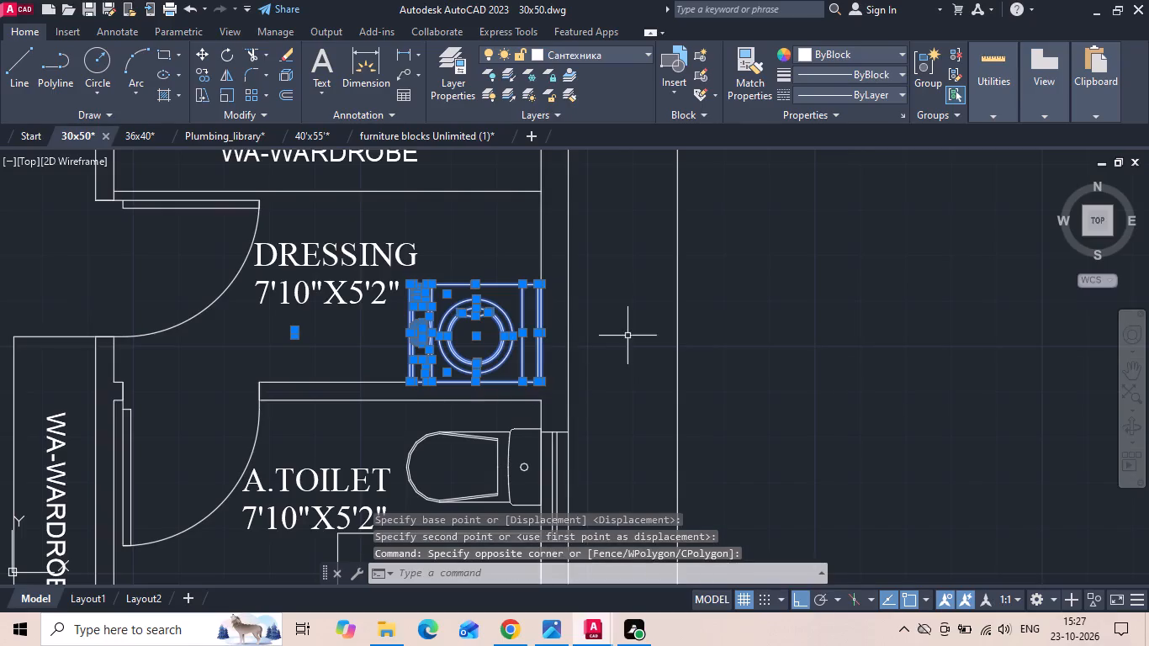
{"action": "right_click", "coordinate": [632, 330]}
{"action": "left_click", "coordinate": [661, 336]}
{"action": "left_click", "coordinate": [797, 340]}
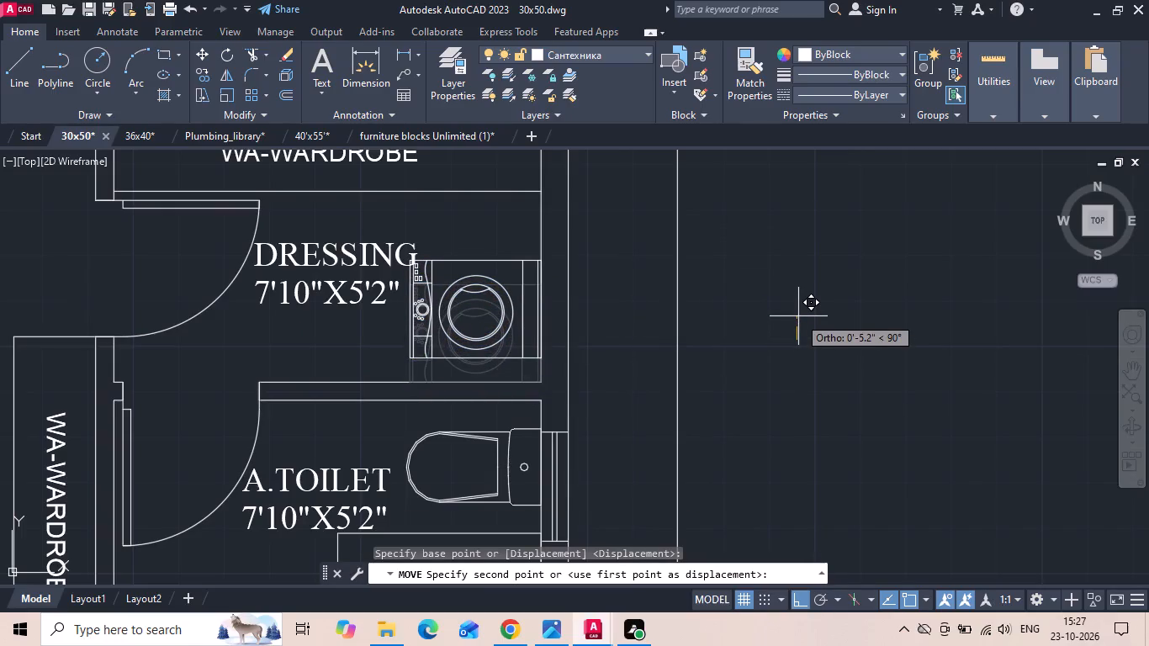
{"action": "left_click", "coordinate": [799, 323]}
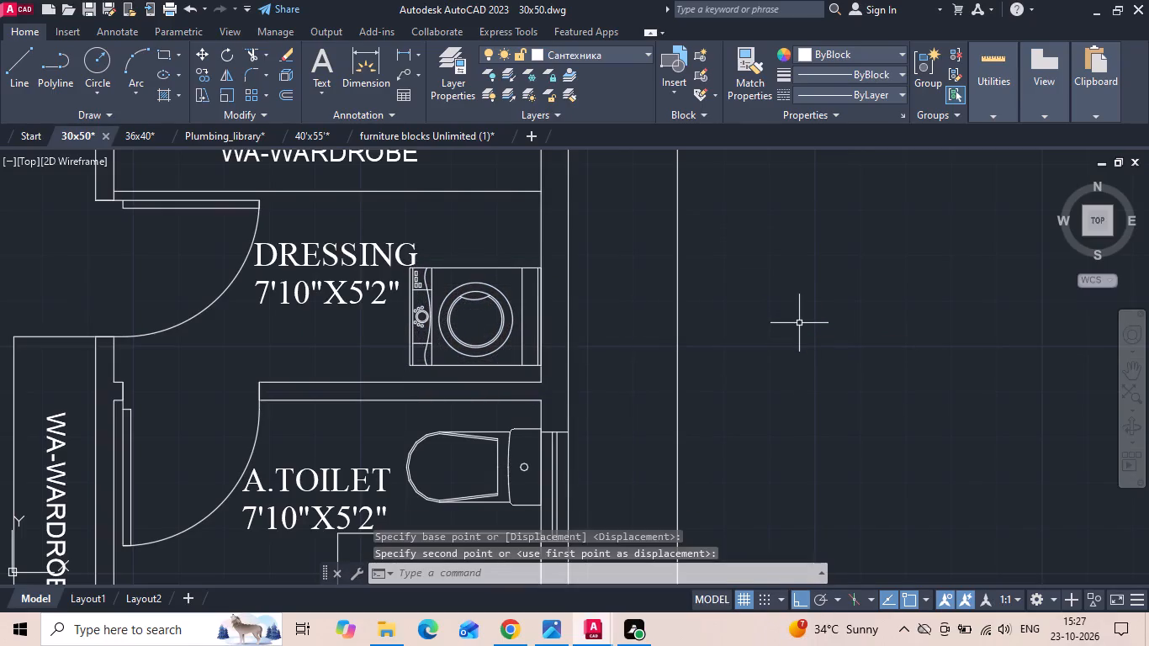
Save the 30x50 drawing.
{"action": "scroll", "coordinate": [799, 324], "scroll_direction": "down", "scroll_amount": 3}
{"action": "middle_click_drag", "start_coordinate": [675, 350], "coordinate": [708, 326]}
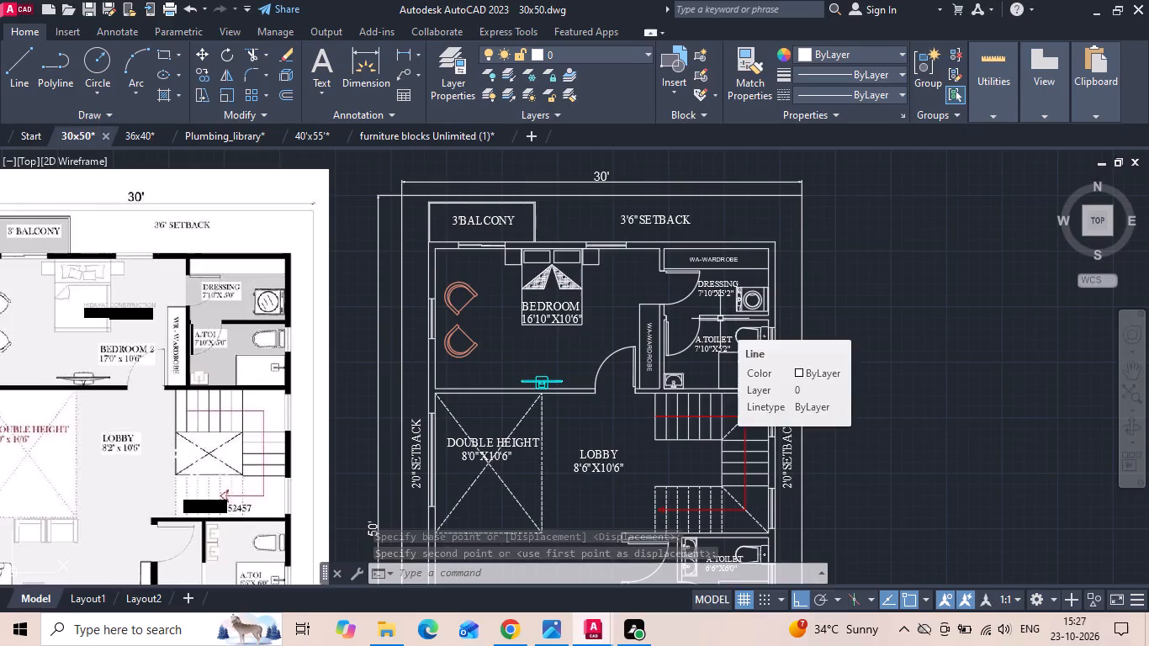
{"action": "key", "text": "ctrl+s"}
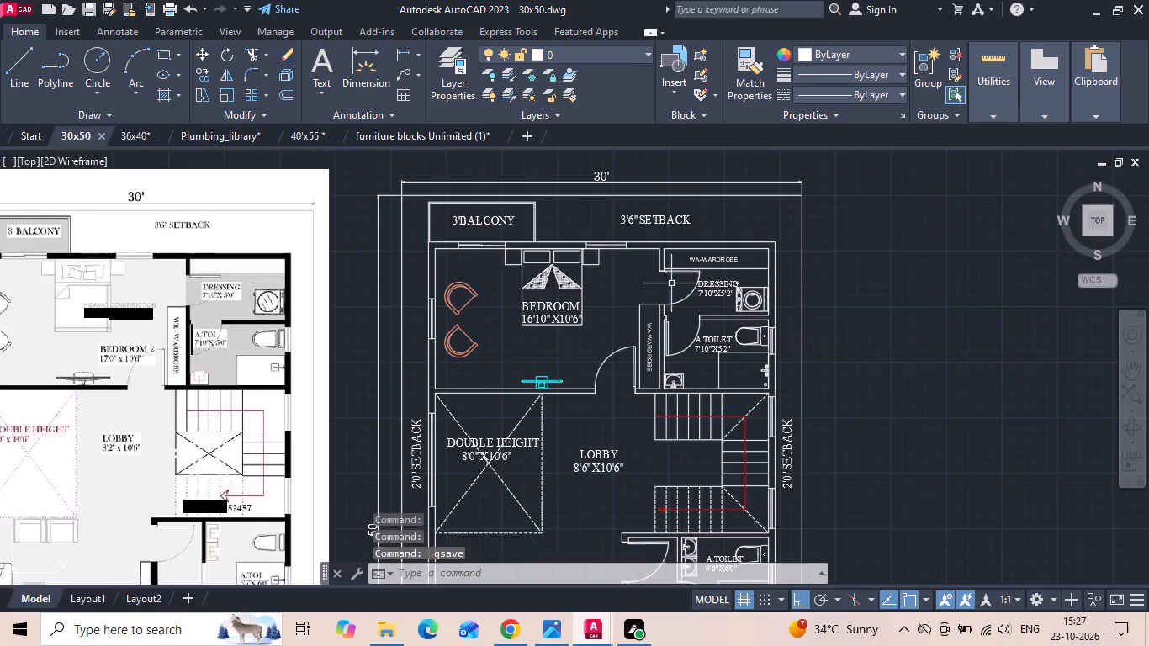
Switch to the furniture blocks Unlimited (1) drawing and select the white cushioned sofa set with a rectangular table and two round side tables.
{"action": "scroll", "coordinate": [787, 244], "scroll_direction": "down", "scroll_amount": 1}
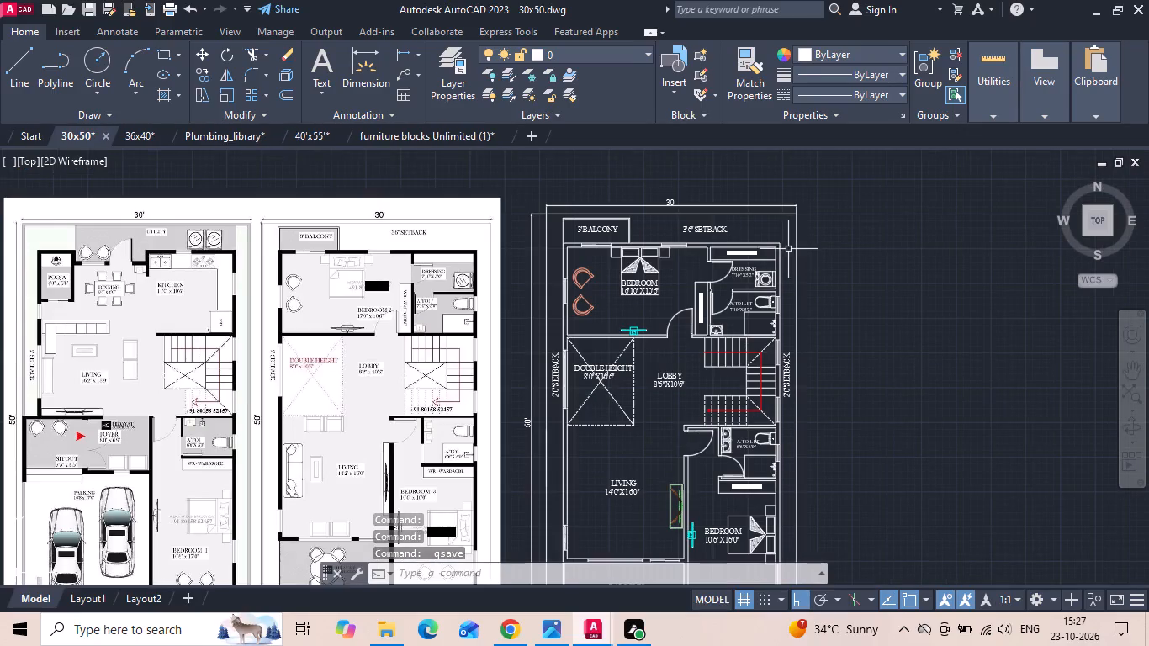
{"action": "middle_click_drag", "start_coordinate": [764, 336], "coordinate": [779, 263]}
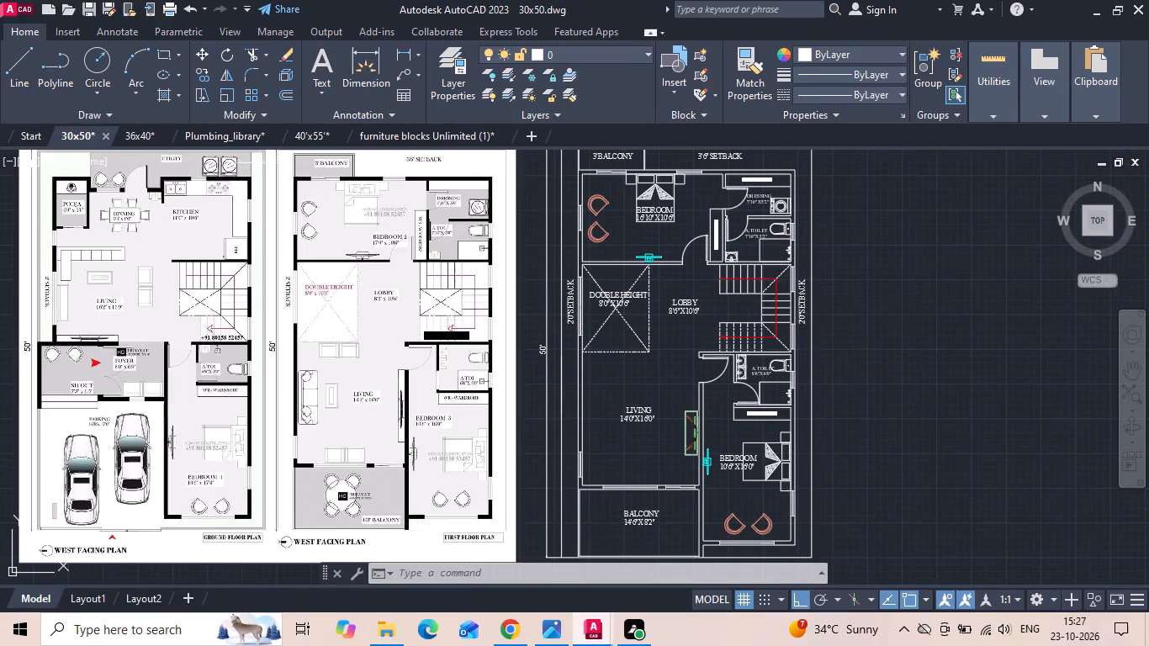
{"action": "left_click", "coordinate": [395, 132]}
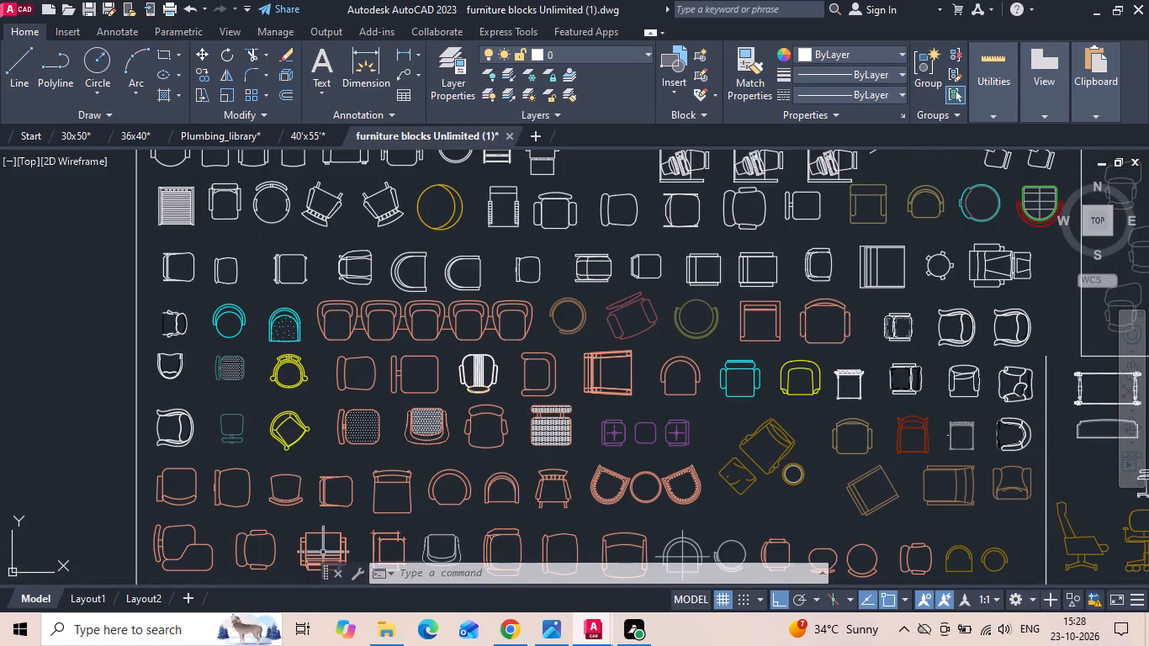
{"action": "scroll", "coordinate": [494, 334], "scroll_direction": "down", "scroll_amount": 3}
{"action": "middle_click_drag", "start_coordinate": [784, 374], "coordinate": [407, 362]}
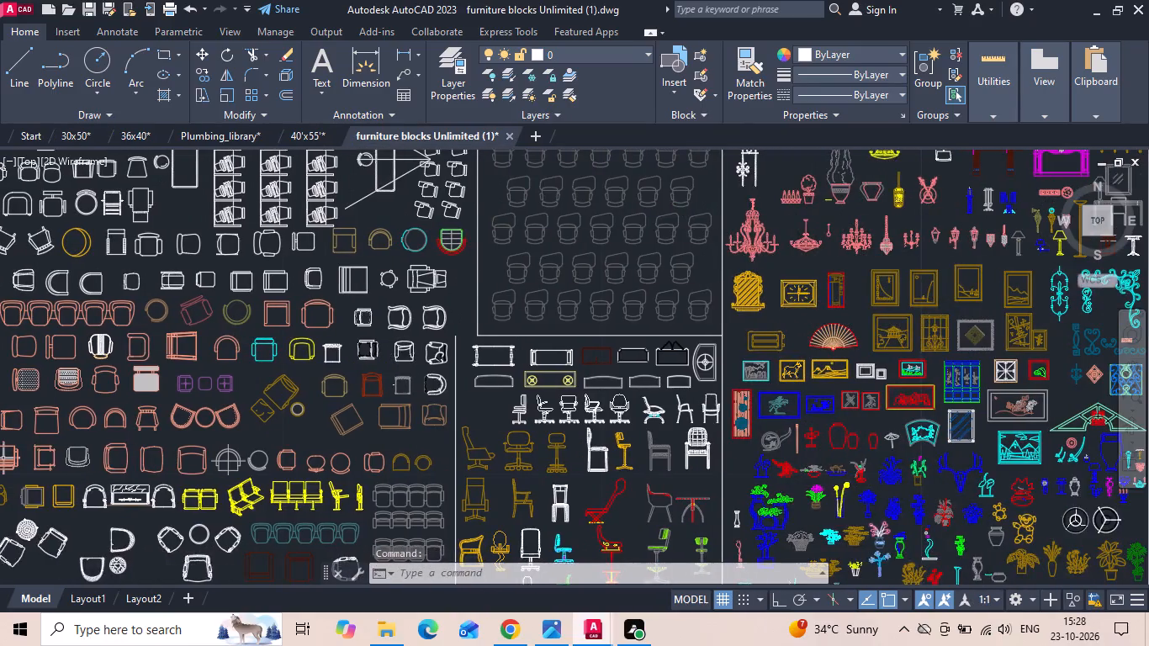
{"action": "scroll", "coordinate": [405, 362], "scroll_direction": "down", "scroll_amount": 2}
{"action": "scroll", "coordinate": [776, 469], "scroll_direction": "up", "scroll_amount": 2}
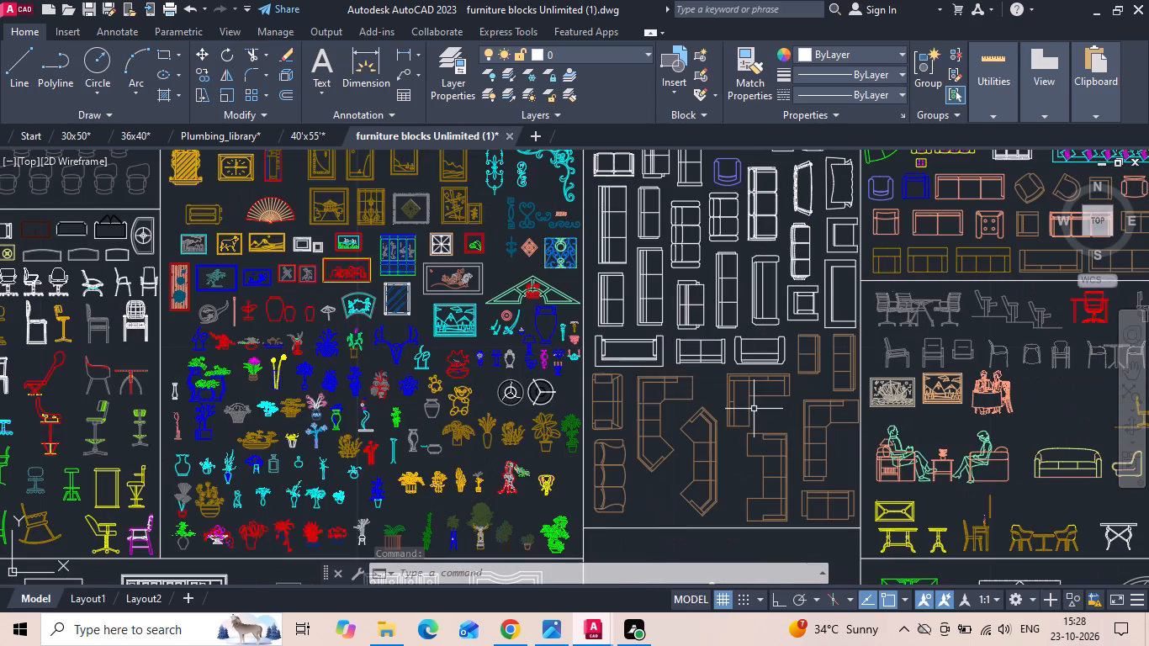
{"action": "middle_click_drag", "start_coordinate": [733, 320], "coordinate": [498, 532]}
{"action": "middle_click_drag", "start_coordinate": [516, 363], "coordinate": [508, 522]}
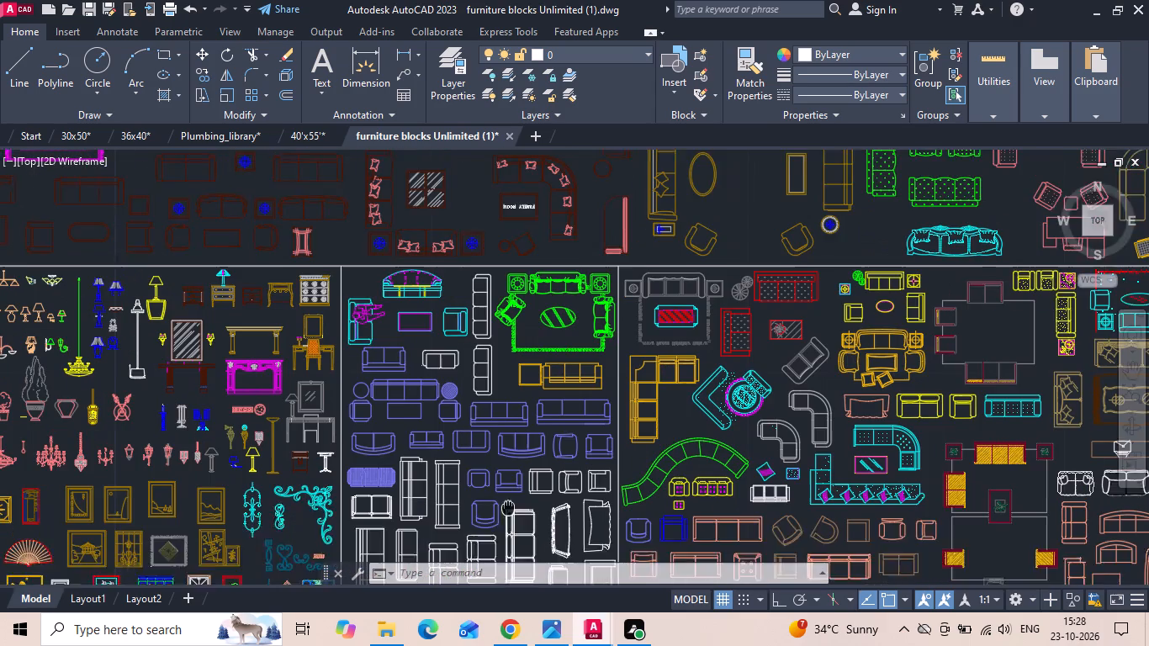
{"action": "middle_click_drag", "start_coordinate": [508, 522], "coordinate": [508, 522]}
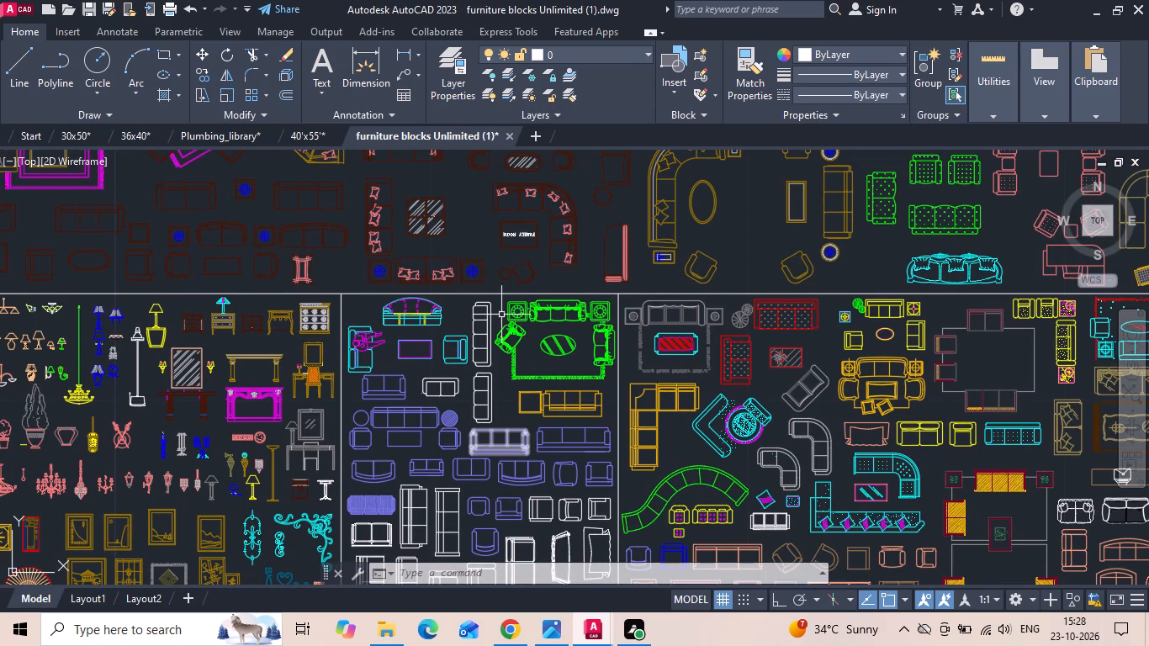
{"action": "middle_click_drag", "start_coordinate": [501, 353], "coordinate": [501, 469]}
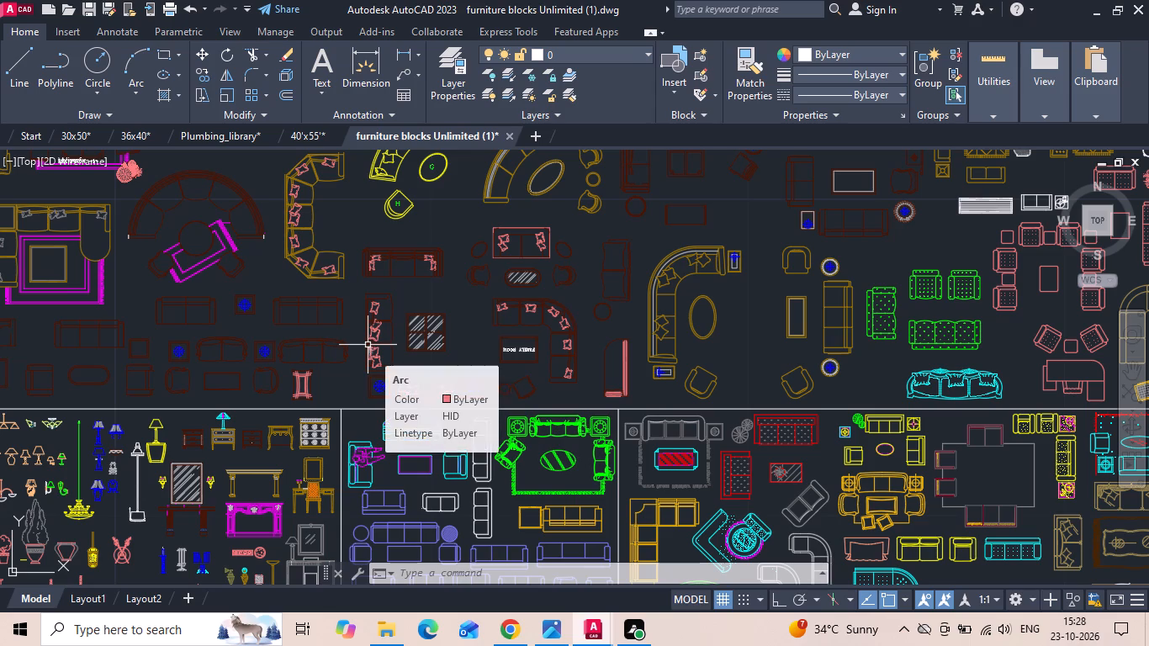
{"action": "scroll", "coordinate": [642, 282], "scroll_direction": "down", "scroll_amount": 2}
{"action": "scroll", "coordinate": [315, 294], "scroll_direction": "up", "scroll_amount": 2}
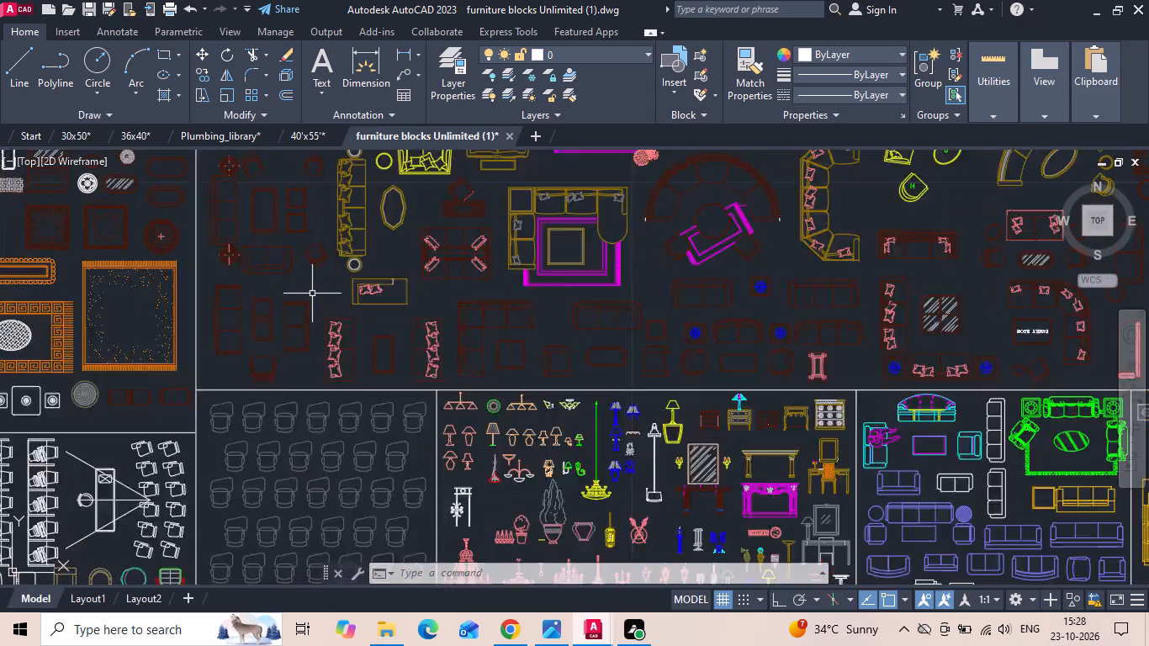
{"action": "scroll", "coordinate": [312, 294], "scroll_direction": "up", "scroll_amount": 1}
{"action": "middle_click_drag", "start_coordinate": [313, 322], "coordinate": [337, 441]}
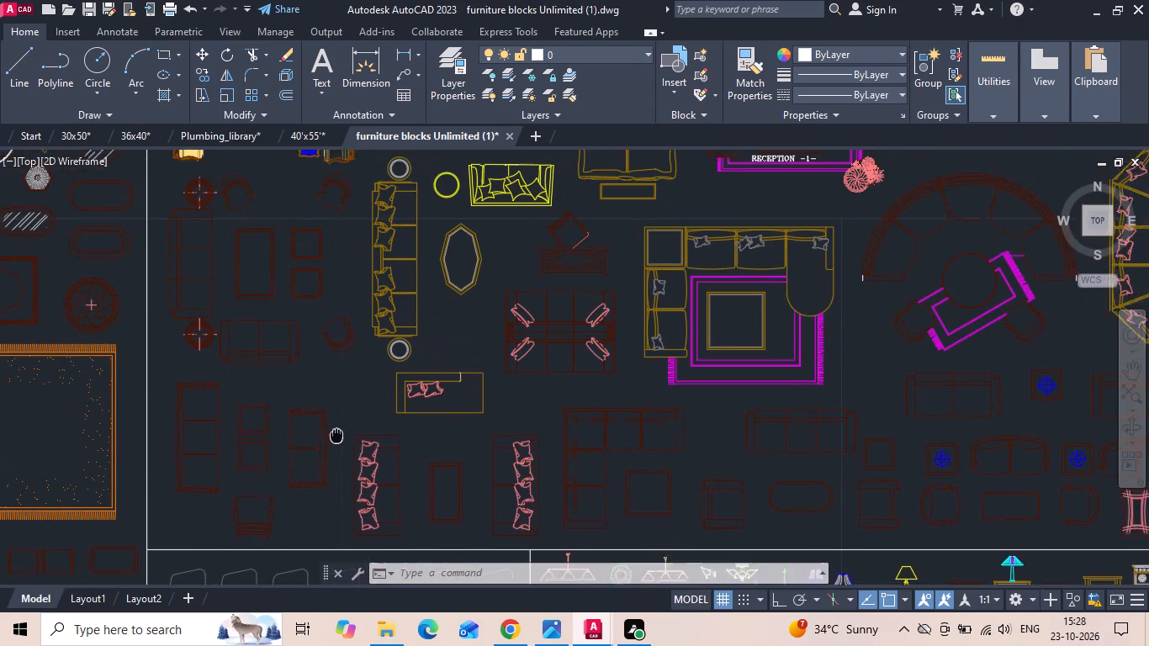
{"action": "middle_click_drag", "start_coordinate": [337, 441], "coordinate": [343, 476]}
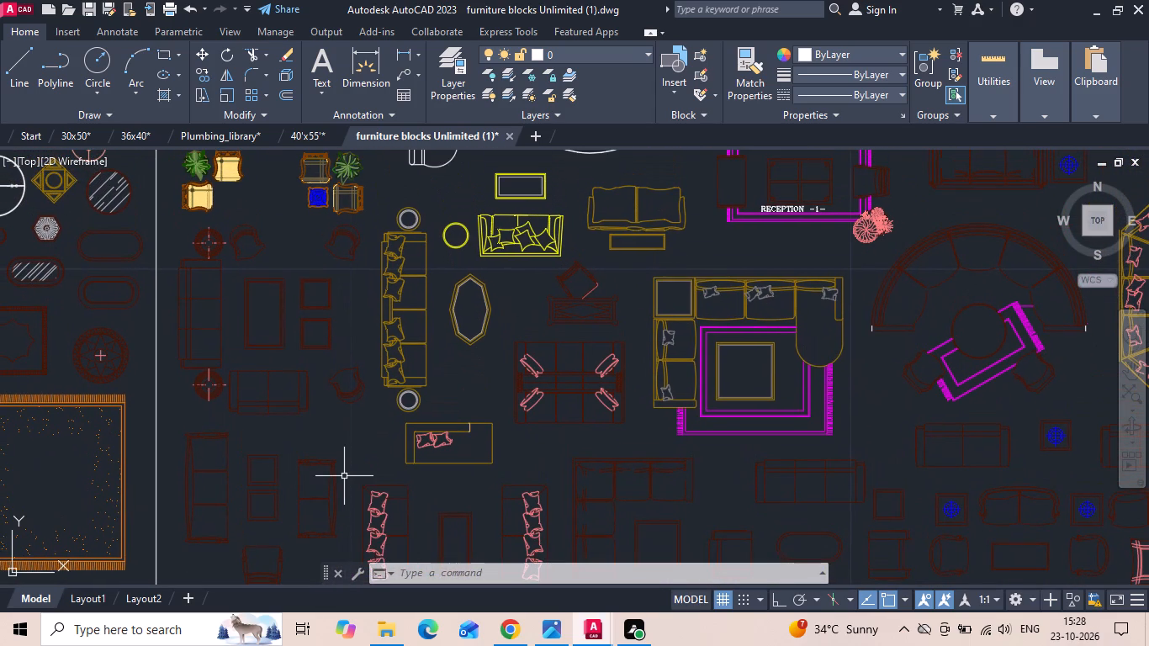
{"action": "scroll", "coordinate": [344, 476], "scroll_direction": "down", "scroll_amount": 1}
{"action": "middle_click_drag", "start_coordinate": [468, 305], "coordinate": [463, 424]}
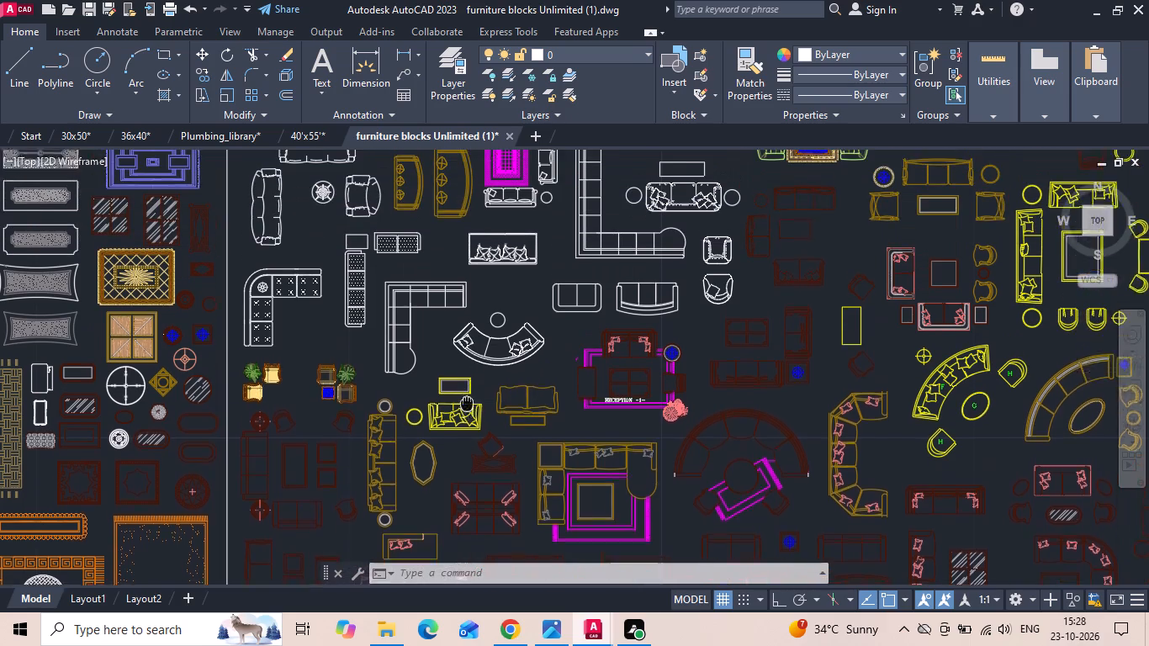
{"action": "middle_click_drag", "start_coordinate": [463, 424], "coordinate": [457, 501]}
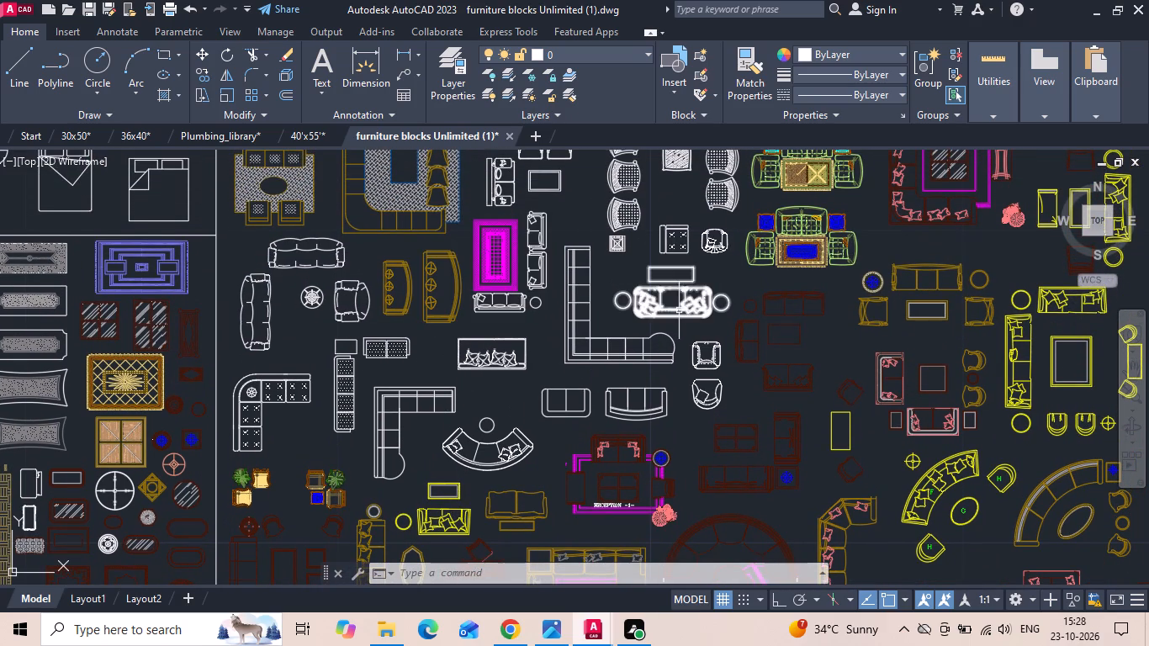
{"action": "left_click", "coordinate": [681, 309]}
Add the vertical white three-seat sofa with cushions, beside the narrow rectangular coffee table, to the selection.
{"action": "scroll", "coordinate": [707, 260], "scroll_direction": "up", "scroll_amount": 1}
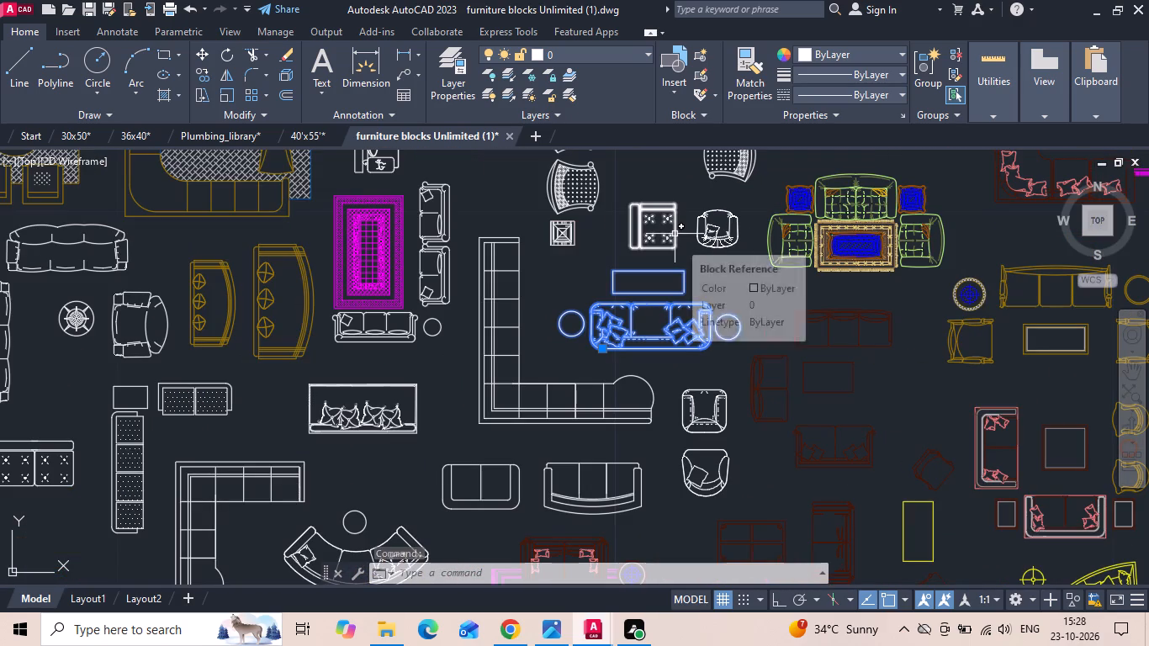
{"action": "scroll", "coordinate": [561, 413], "scroll_direction": "down", "scroll_amount": 1}
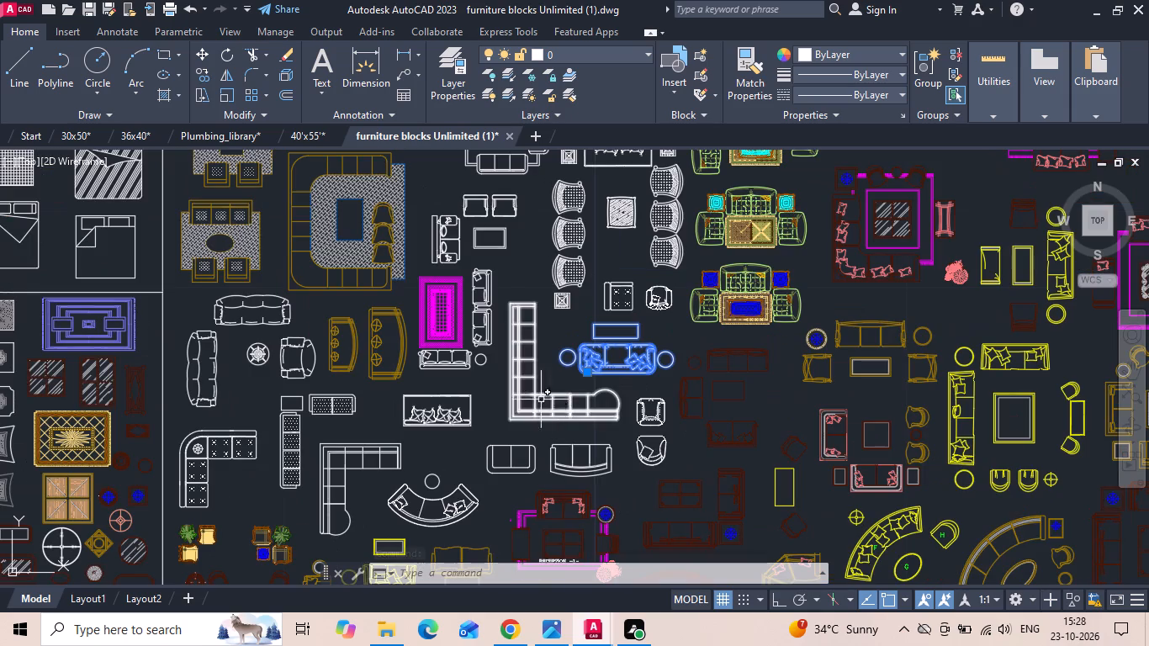
{"action": "middle_click_drag", "start_coordinate": [544, 289], "coordinate": [529, 345]}
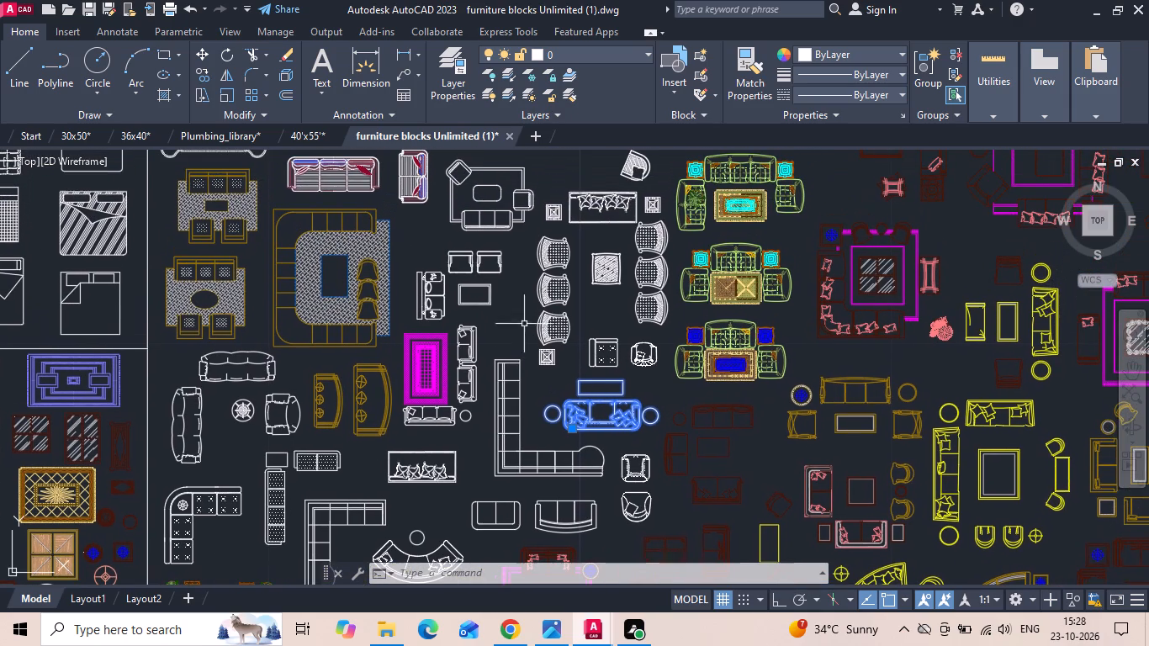
{"action": "scroll", "coordinate": [385, 298], "scroll_direction": "down", "scroll_amount": 2}
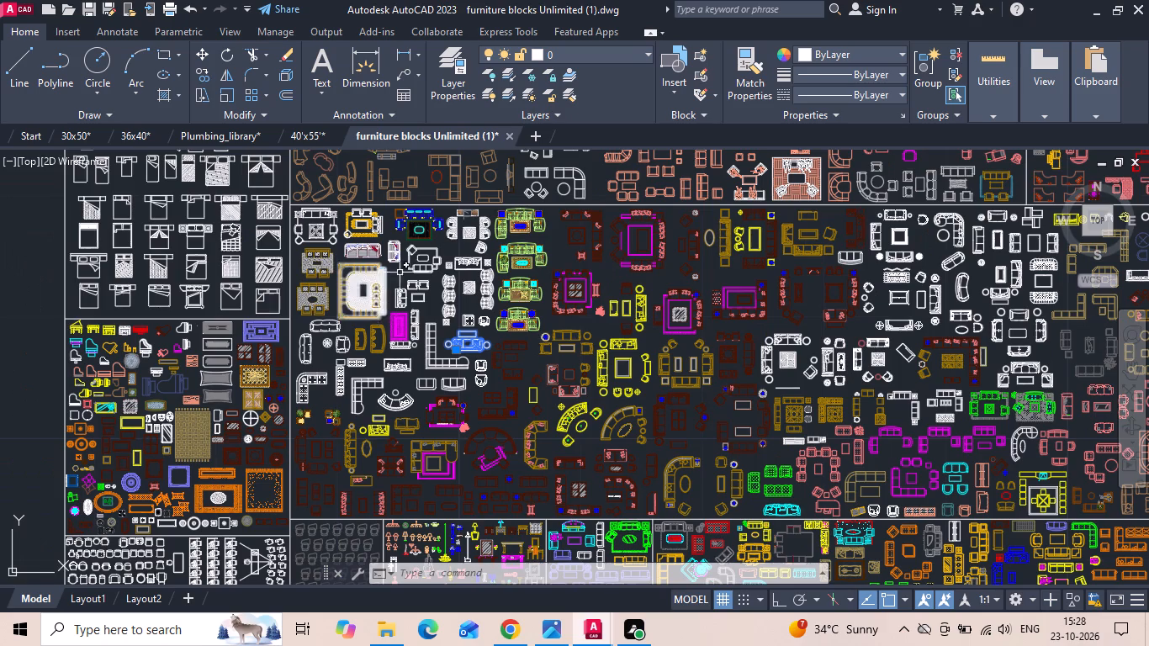
{"action": "scroll", "coordinate": [423, 199], "scroll_direction": "up", "scroll_amount": 2}
{"action": "scroll", "coordinate": [310, 248], "scroll_direction": "down", "scroll_amount": 2}
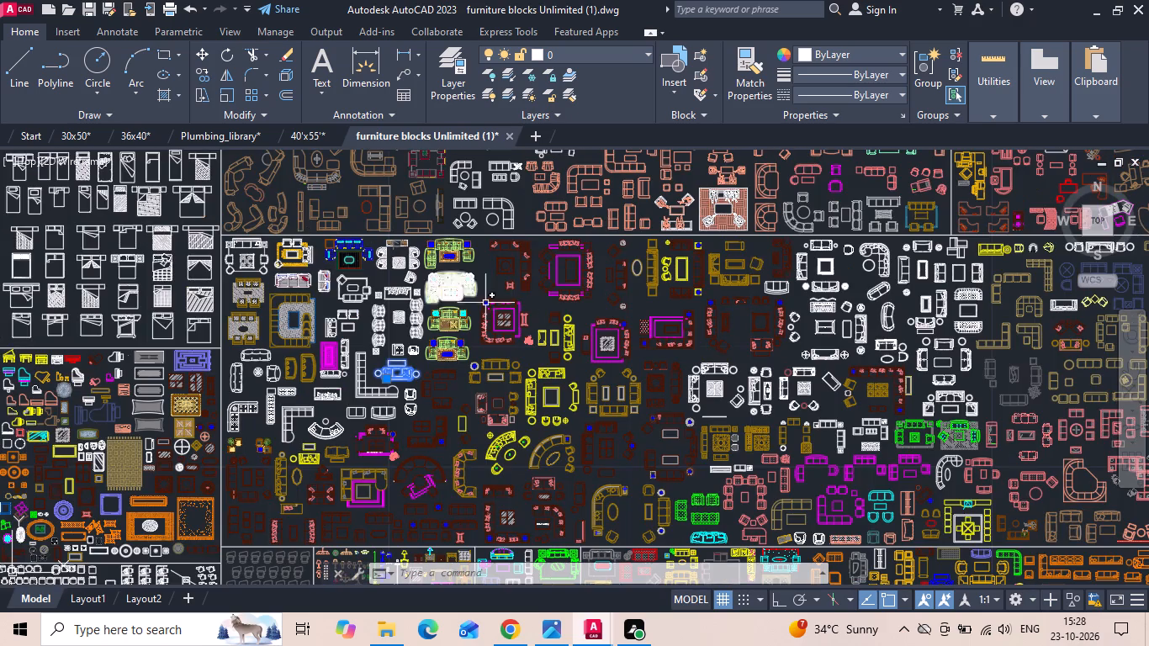
{"action": "scroll", "coordinate": [724, 306], "scroll_direction": "up", "scroll_amount": 2}
{"action": "scroll", "coordinate": [466, 315], "scroll_direction": "down", "scroll_amount": 1}
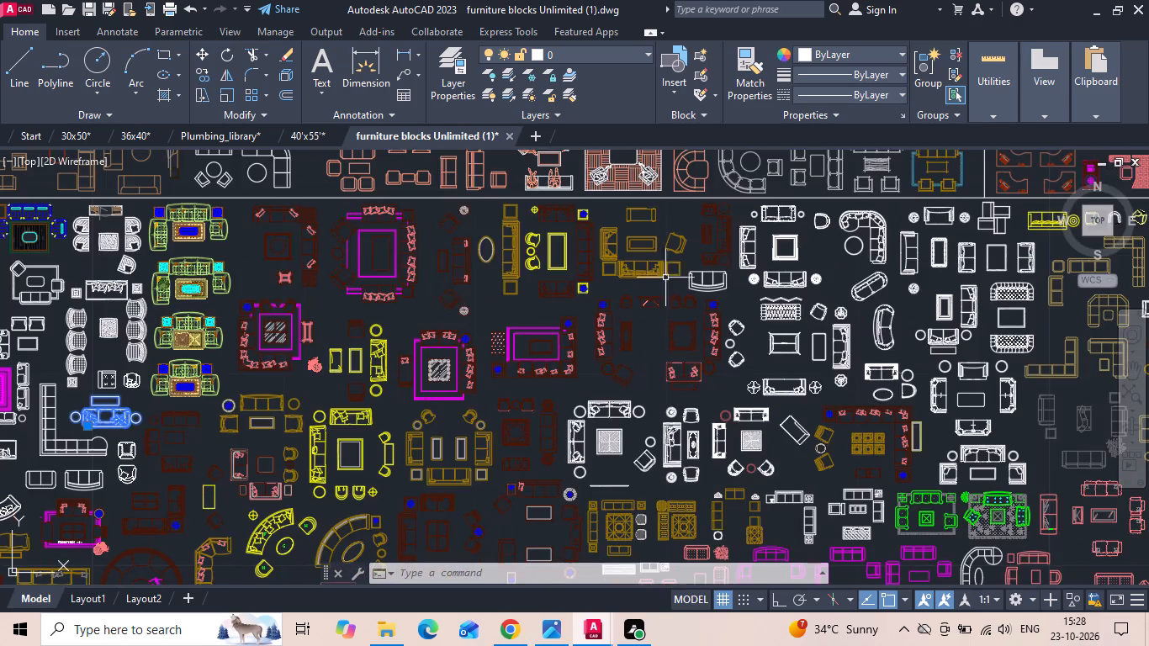
{"action": "scroll", "coordinate": [862, 227], "scroll_direction": "up", "scroll_amount": 1}
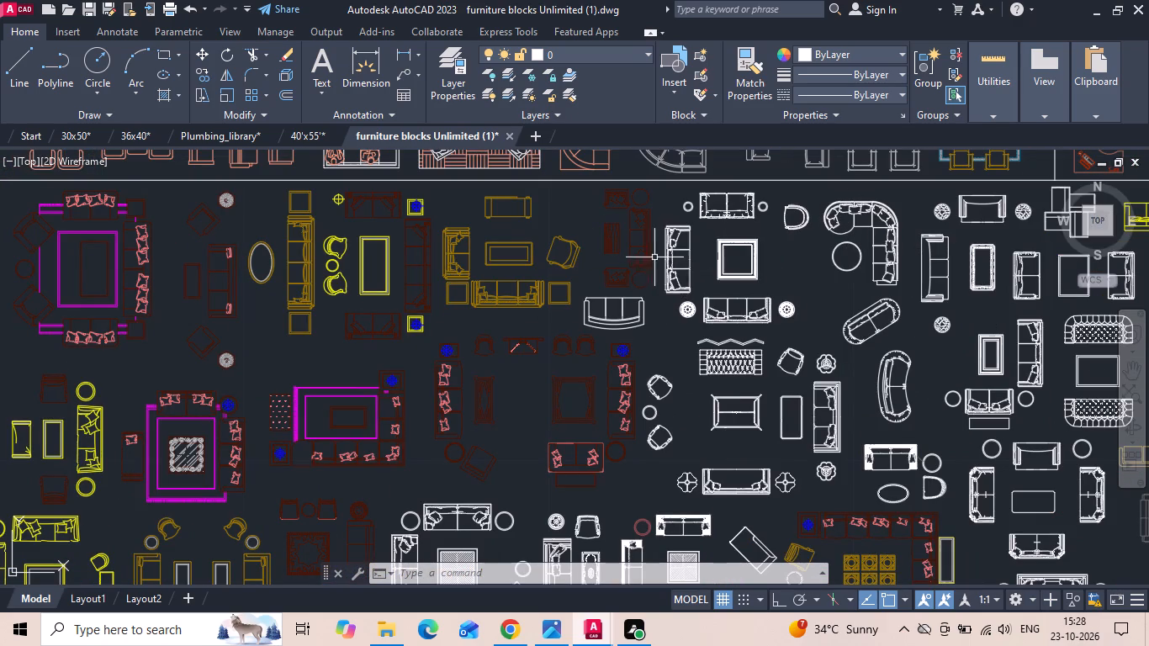
{"action": "left_click", "coordinate": [840, 424]}
Add the vertical brown three-seat sofa and the brown armchair beside it to the selection.
{"action": "middle_click_drag", "start_coordinate": [747, 400], "coordinate": [552, 390]}
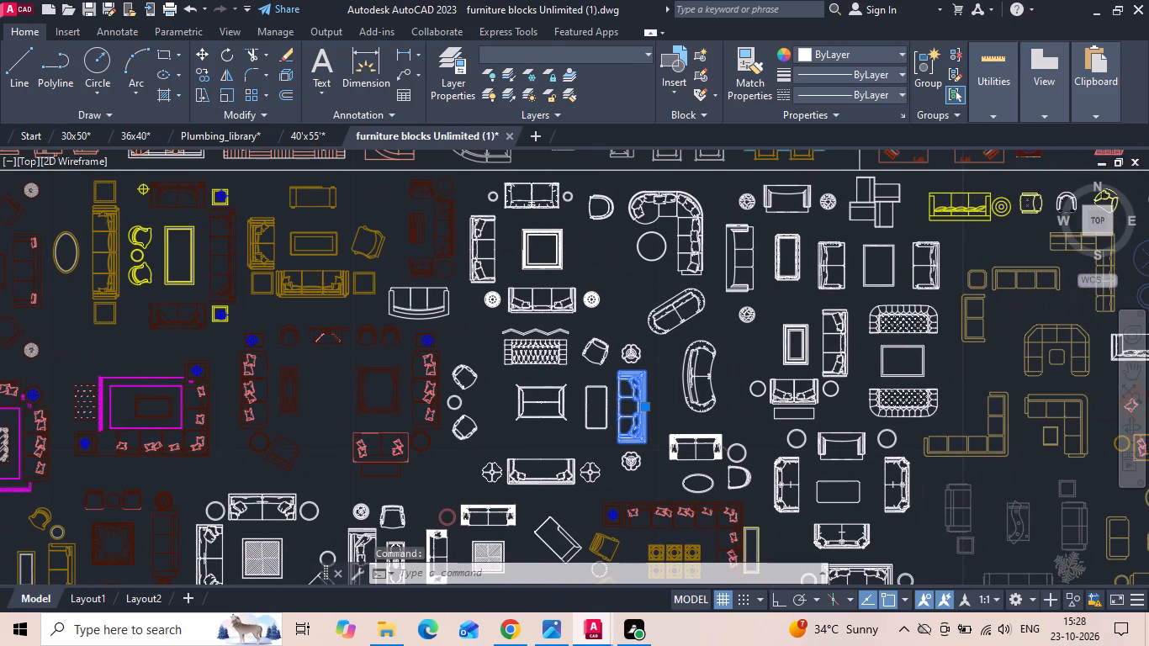
{"action": "scroll", "coordinate": [817, 355], "scroll_direction": "up", "scroll_amount": 2}
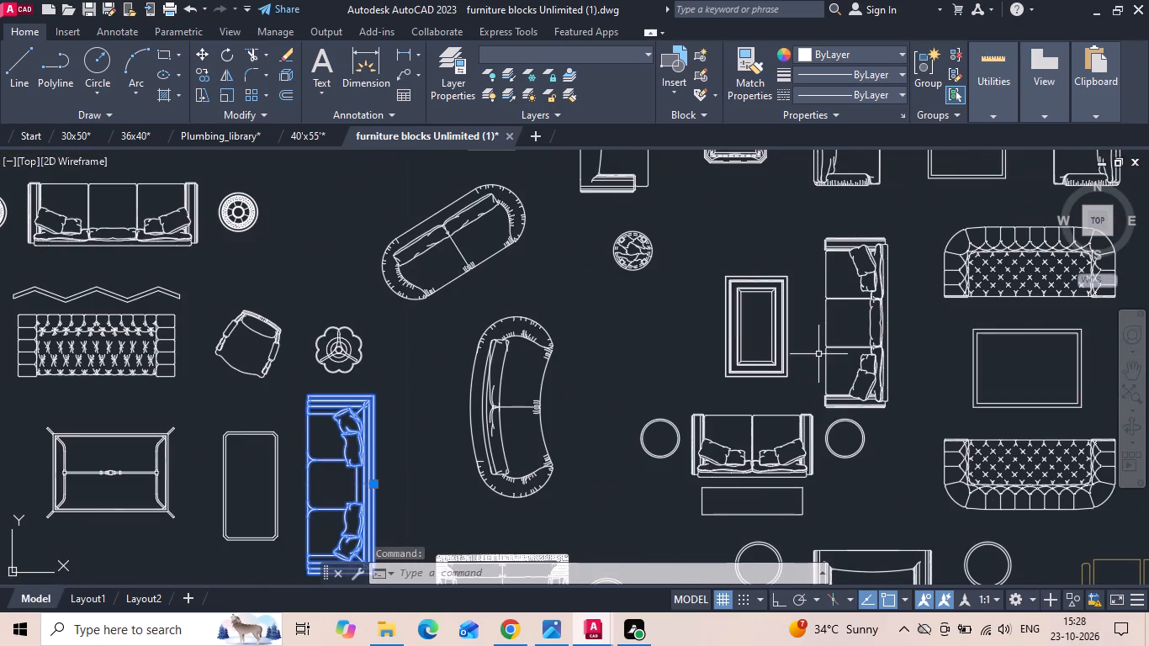
{"action": "scroll", "coordinate": [632, 291], "scroll_direction": "down", "scroll_amount": 1}
{"action": "scroll", "coordinate": [663, 373], "scroll_direction": "down", "scroll_amount": 1}
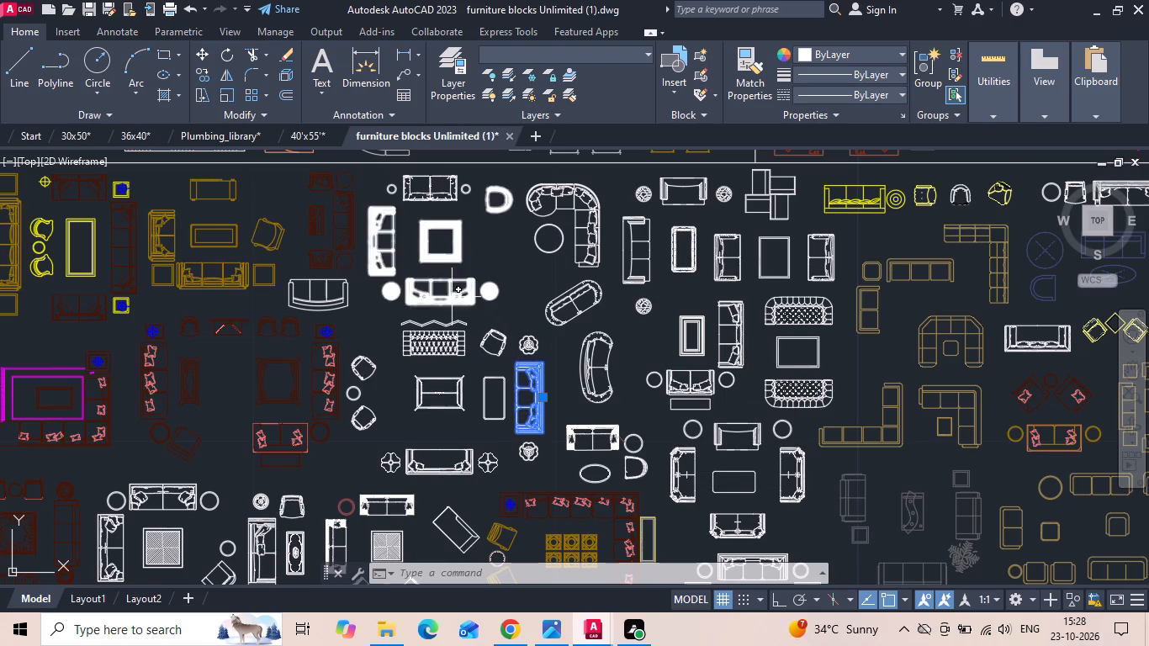
{"action": "scroll", "coordinate": [372, 299], "scroll_direction": "down", "scroll_amount": 1}
{"action": "scroll", "coordinate": [741, 340], "scroll_direction": "up", "scroll_amount": 2}
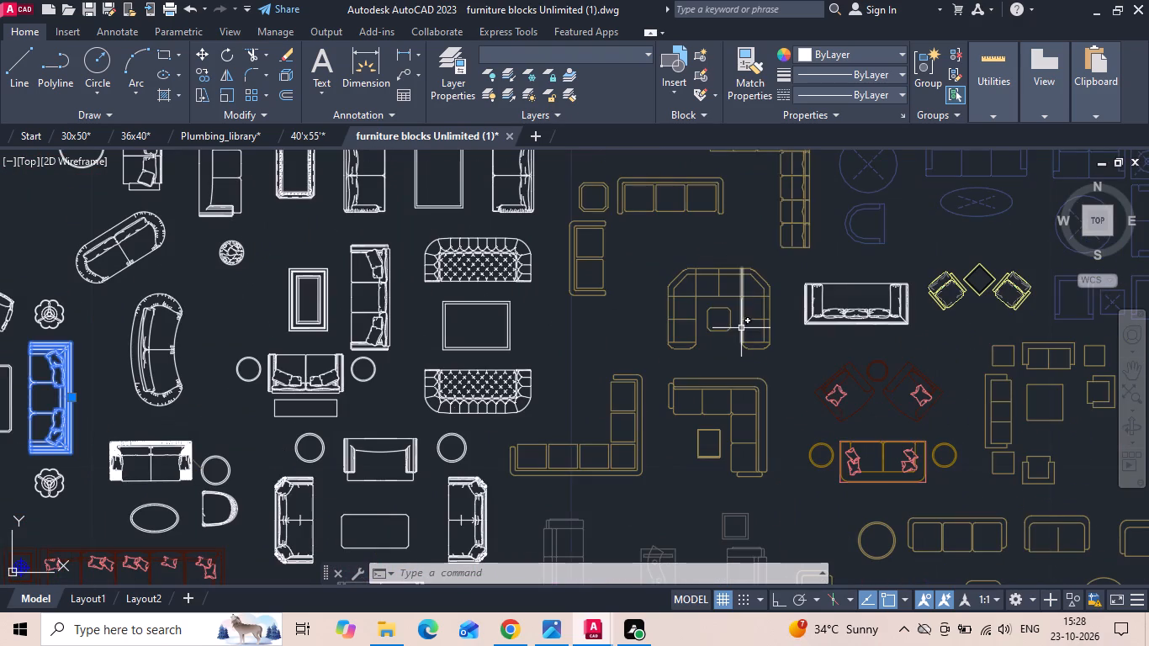
{"action": "scroll", "coordinate": [561, 275], "scroll_direction": "down", "scroll_amount": 1}
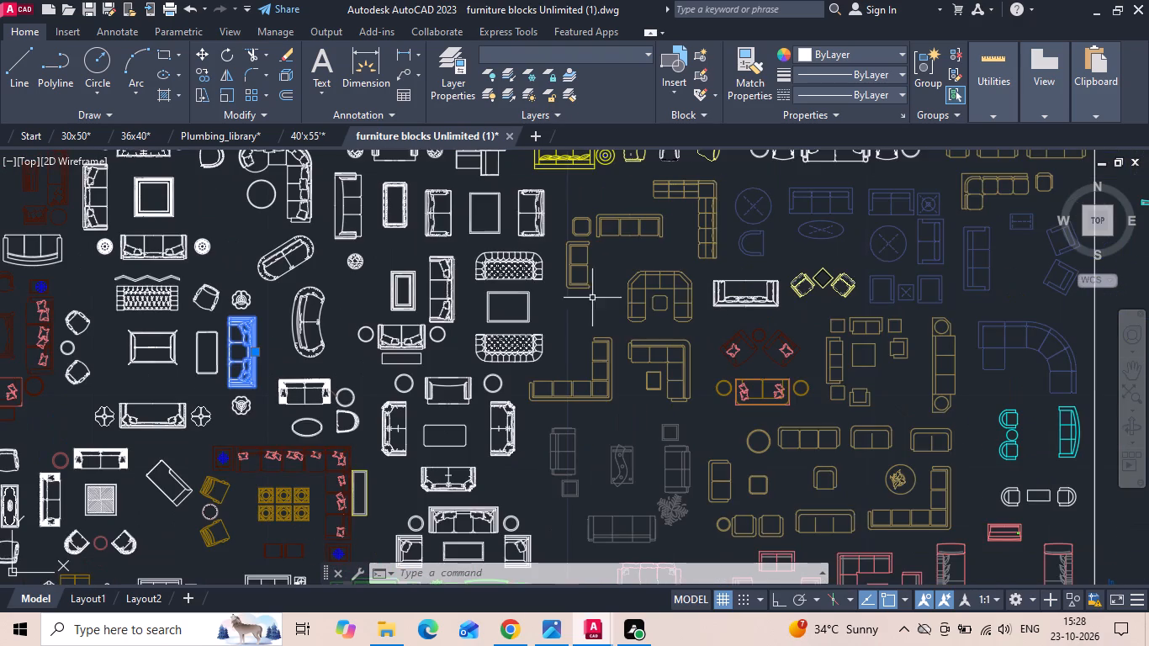
{"action": "middle_click_drag", "start_coordinate": [848, 265], "coordinate": [709, 256]}
{"action": "scroll", "coordinate": [807, 267], "scroll_direction": "down", "scroll_amount": 1}
{"action": "scroll", "coordinate": [829, 410], "scroll_direction": "up", "scroll_amount": 2}
{"action": "middle_click_drag", "start_coordinate": [822, 376], "coordinate": [806, 263]}
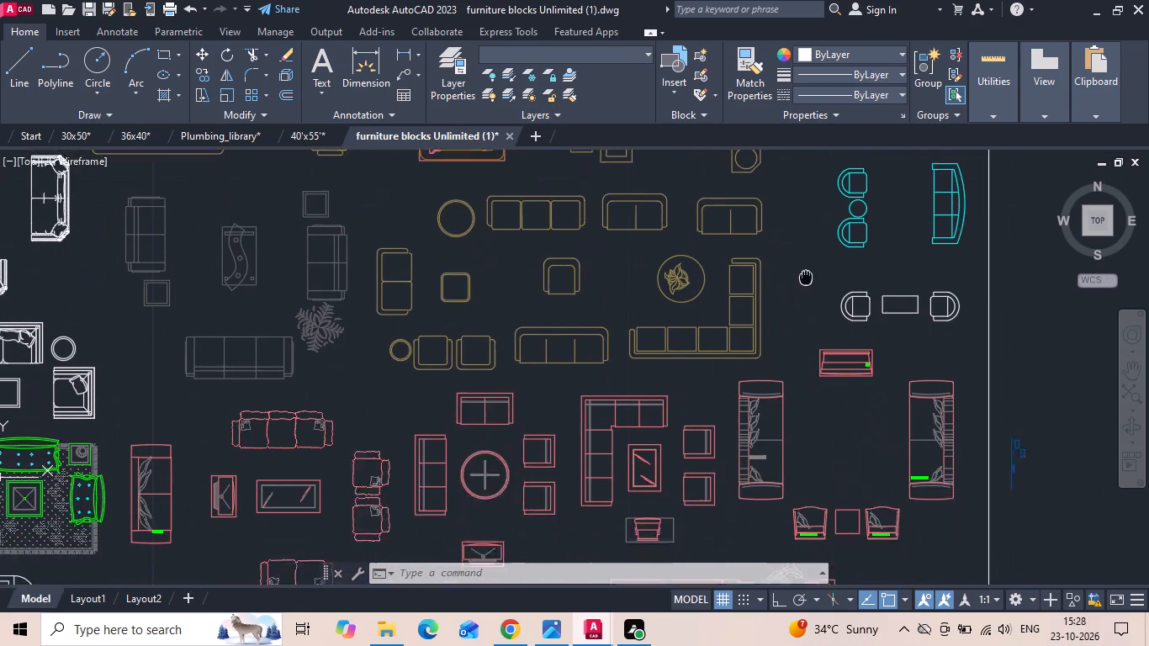
{"action": "middle_click_drag", "start_coordinate": [806, 263], "coordinate": [806, 230]}
{"action": "middle_click_drag", "start_coordinate": [657, 432], "coordinate": [758, 262]}
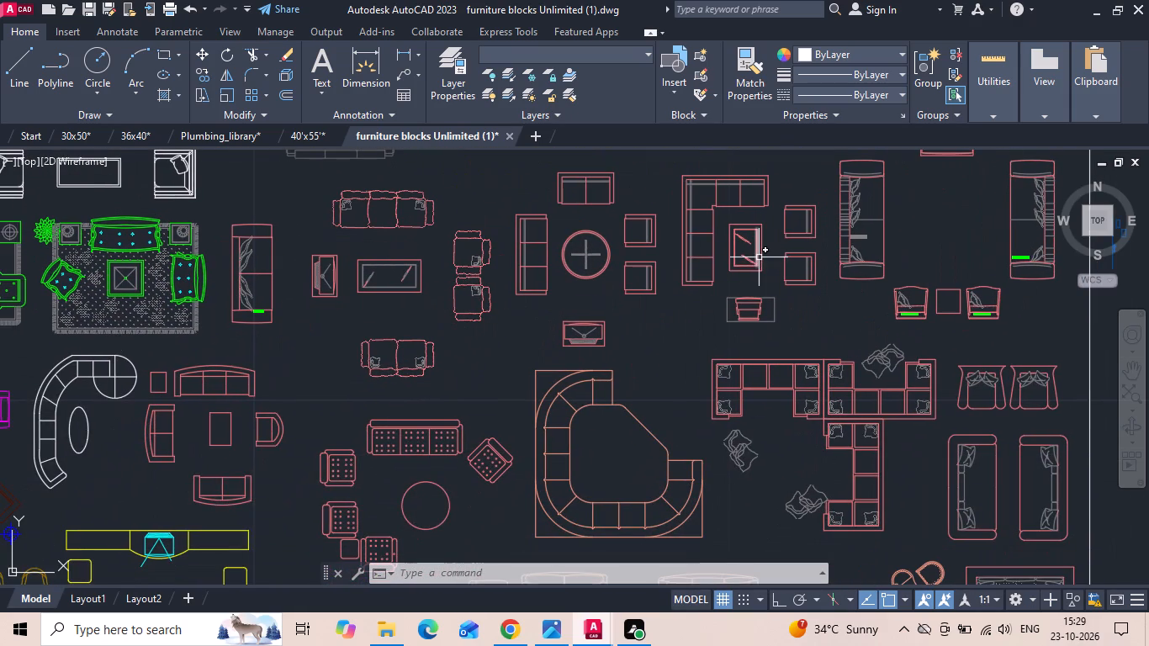
{"action": "scroll", "coordinate": [758, 257], "scroll_direction": "down", "scroll_amount": 1}
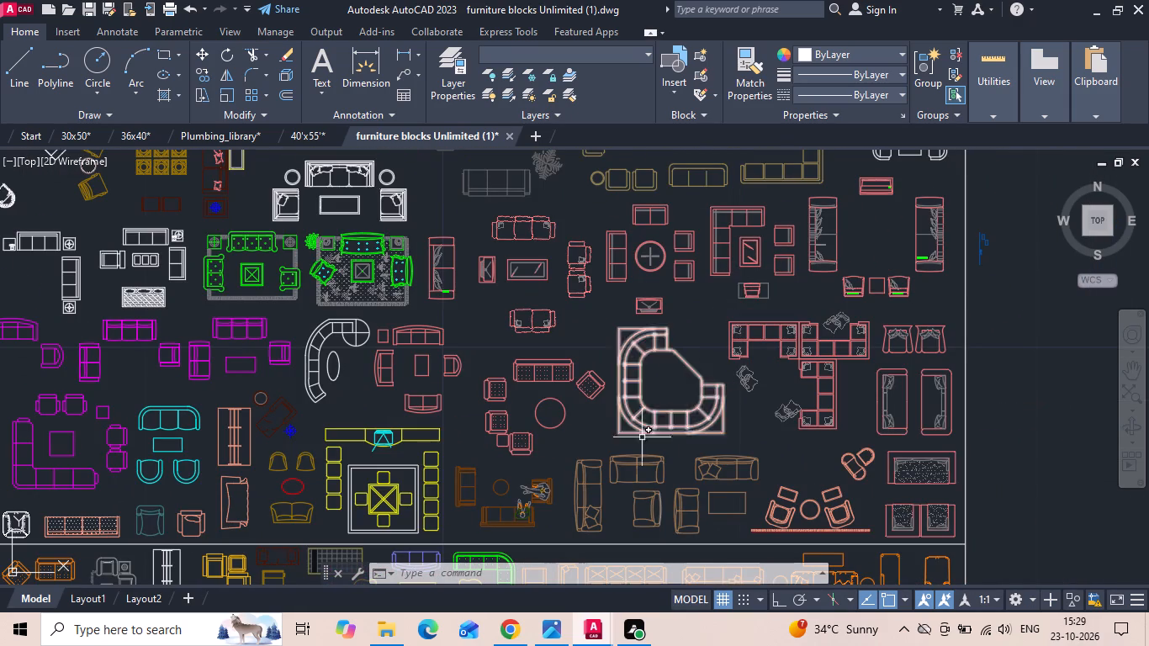
{"action": "left_click", "coordinate": [601, 492]}
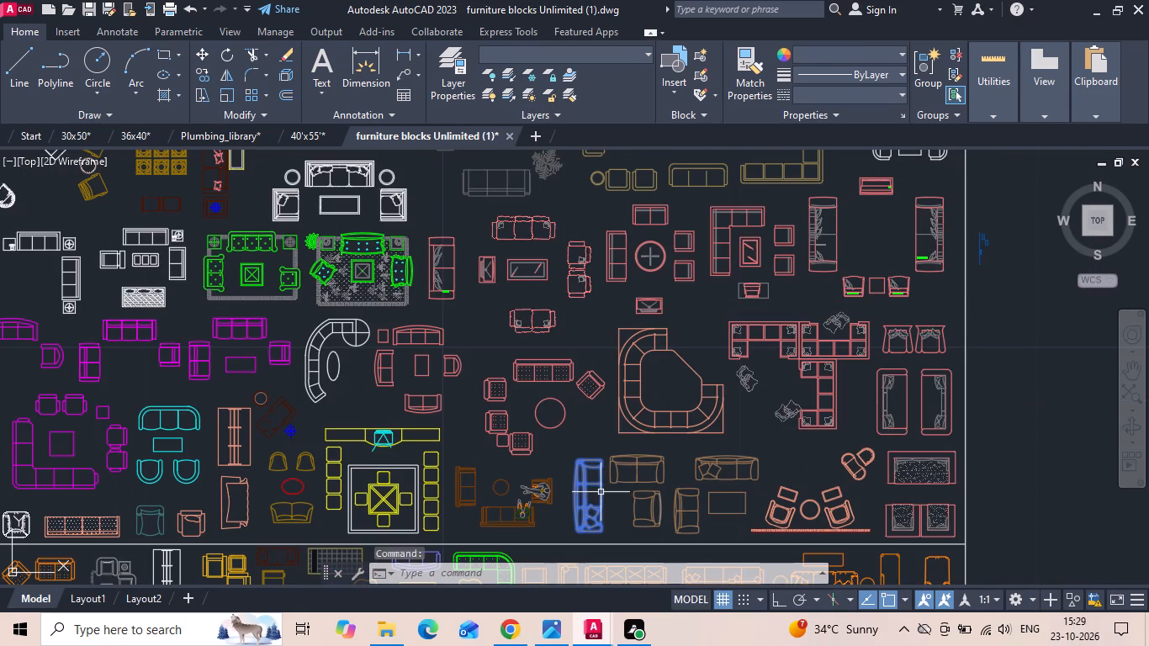
{"action": "left_click", "coordinate": [634, 510]}
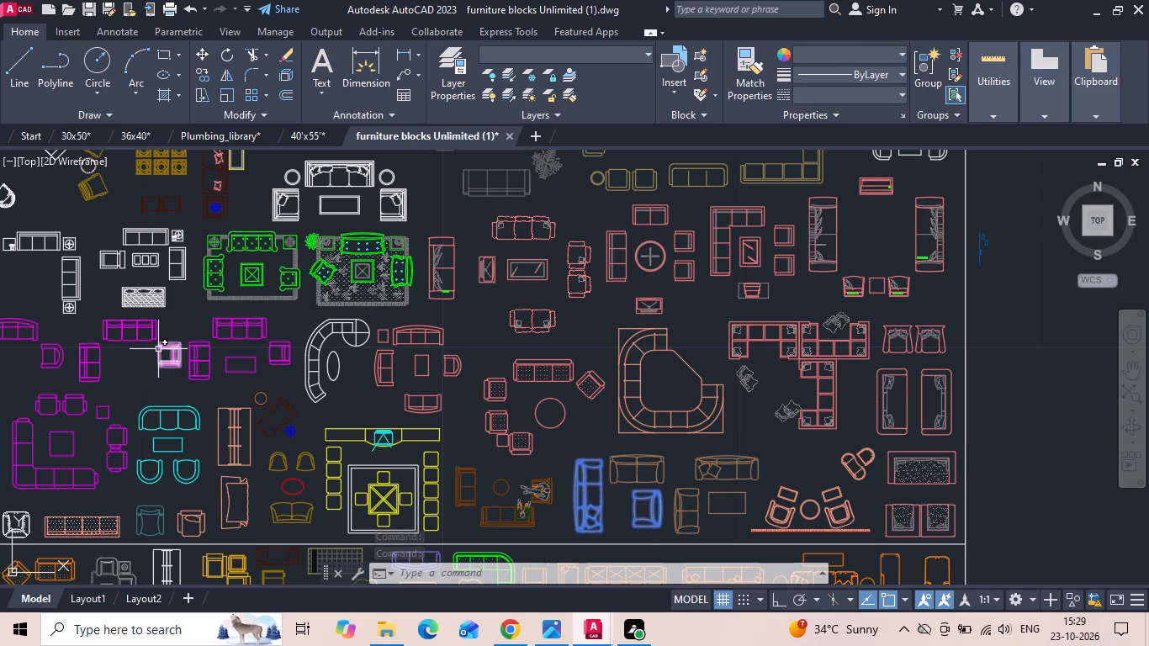
Add the magenta single armchair between the two magenta sofa groups to the selection.
{"action": "scroll", "coordinate": [95, 392], "scroll_direction": "up", "scroll_amount": 3}
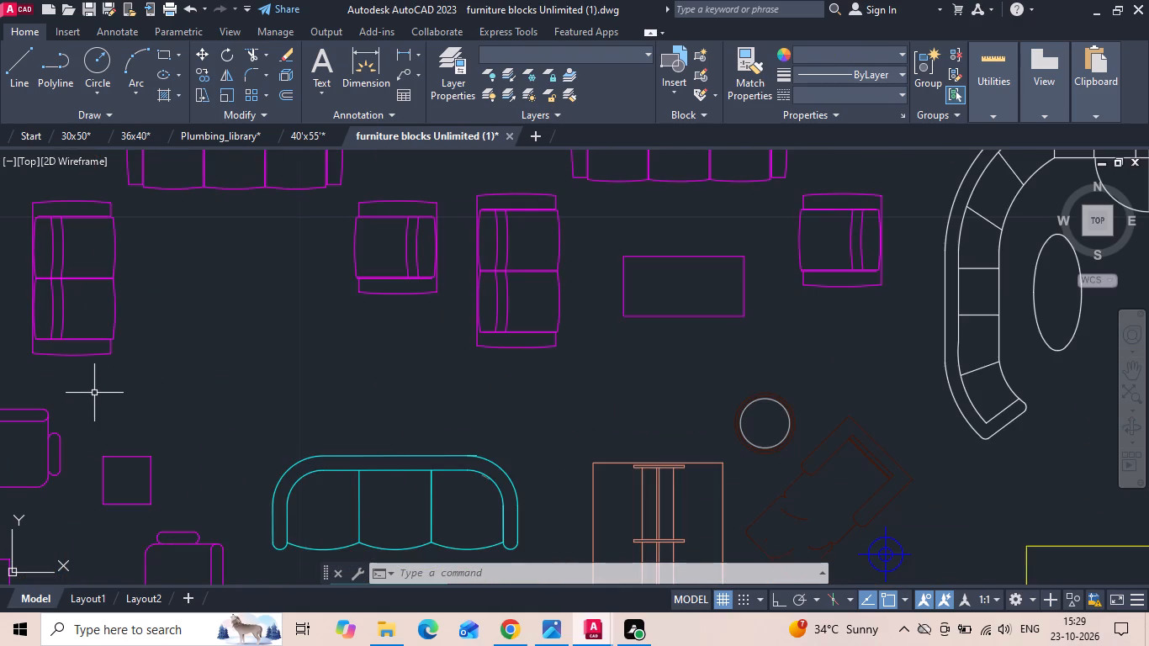
{"action": "scroll", "coordinate": [304, 384], "scroll_direction": "down", "scroll_amount": 2}
{"action": "left_click", "coordinate": [343, 347]}
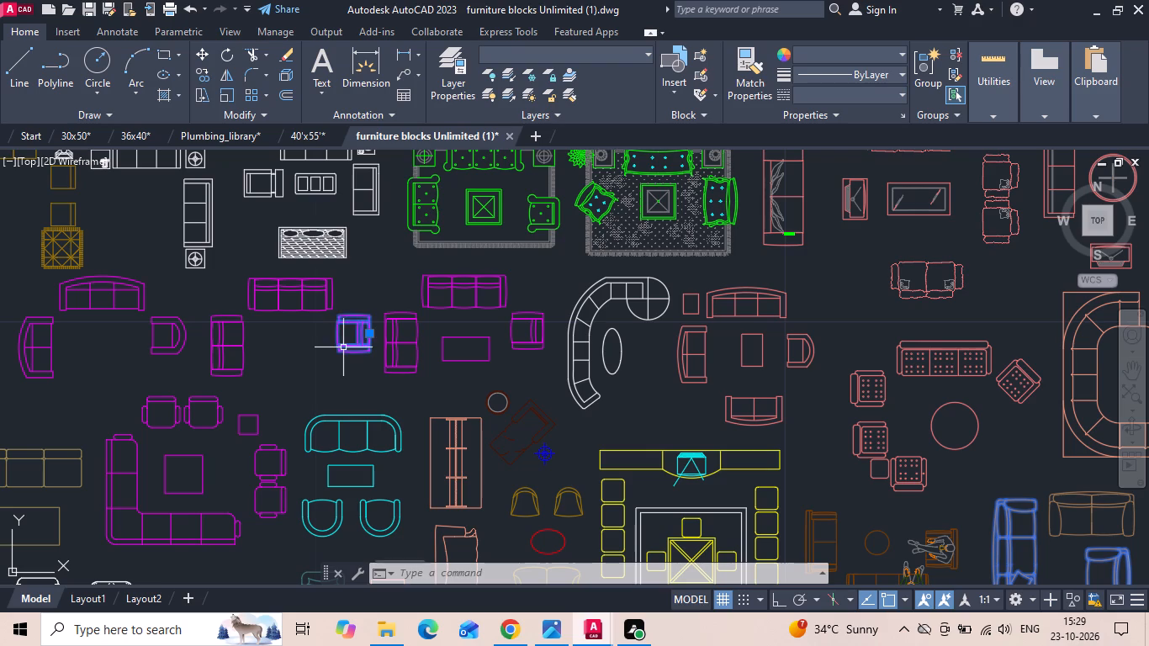
Add the orange three-seat sofa with scattered cushions, below the orange L-shaped sofa, to the selection.
{"action": "middle_click_drag", "start_coordinate": [319, 382], "coordinate": [569, 363]}
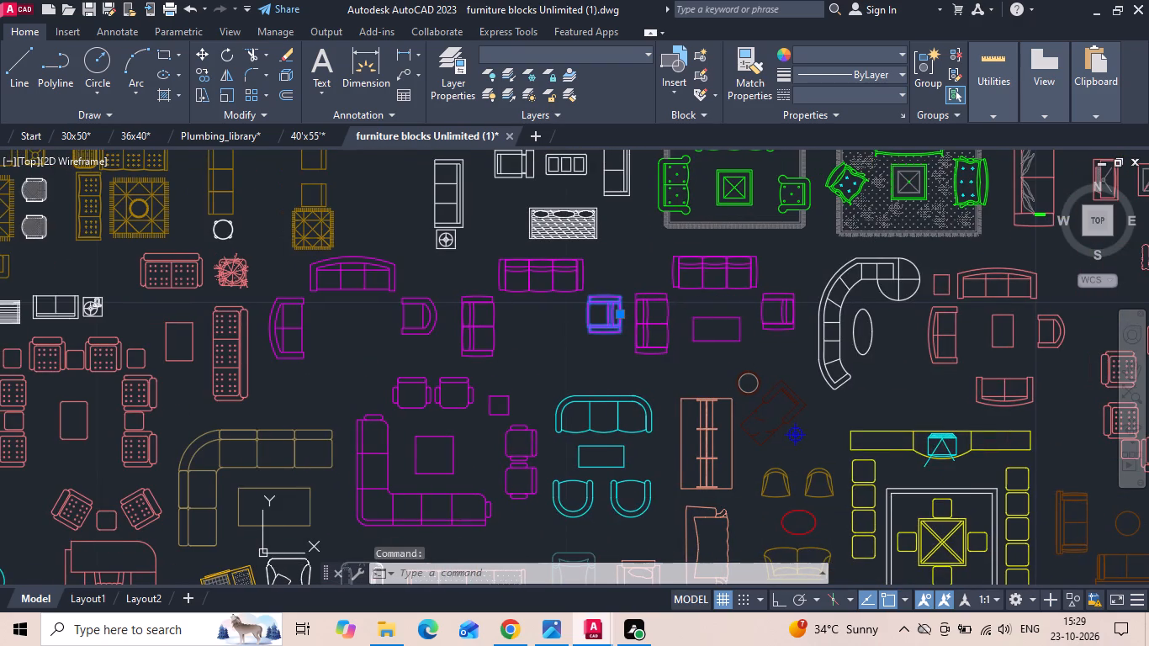
{"action": "scroll", "coordinate": [570, 363], "scroll_direction": "down", "scroll_amount": 1}
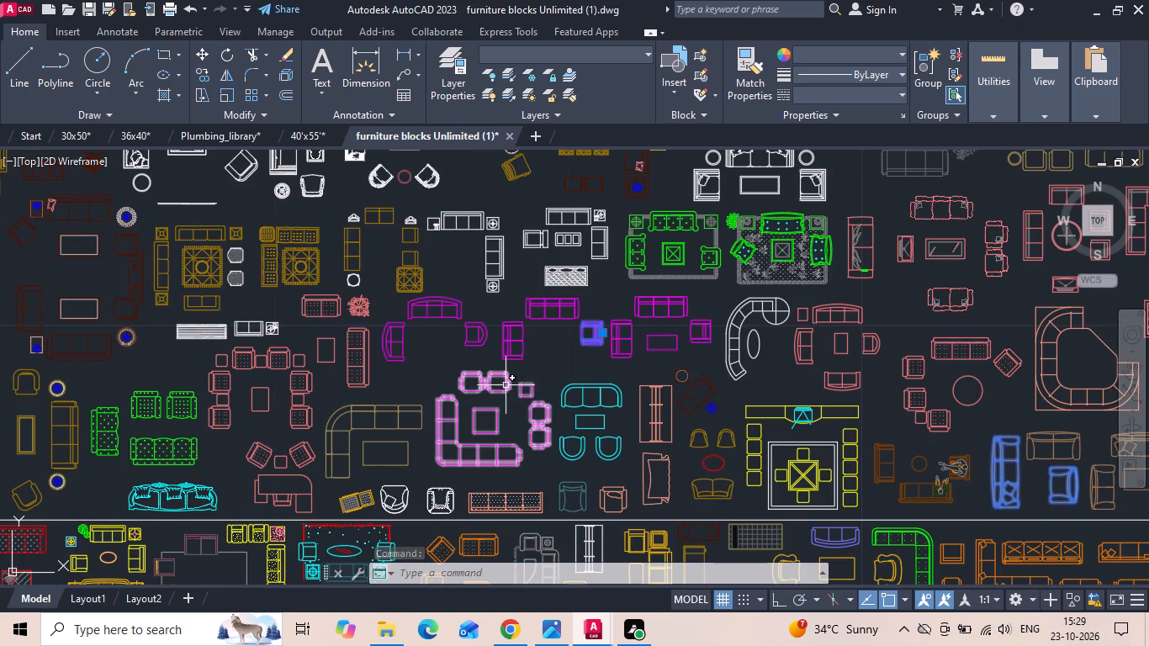
{"action": "scroll", "coordinate": [441, 293], "scroll_direction": "down", "scroll_amount": 1}
{"action": "scroll", "coordinate": [491, 486], "scroll_direction": "up", "scroll_amount": 3}
{"action": "scroll", "coordinate": [466, 373], "scroll_direction": "down", "scroll_amount": 3}
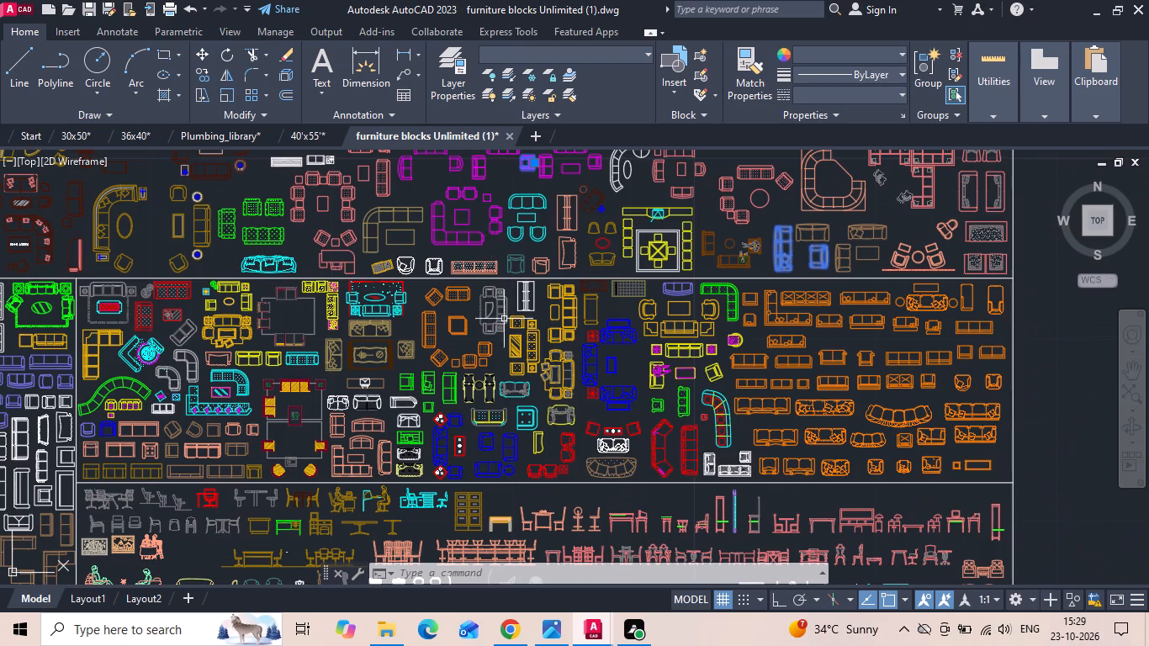
{"action": "scroll", "coordinate": [513, 361], "scroll_direction": "up", "scroll_amount": 3}
{"action": "scroll", "coordinate": [454, 316], "scroll_direction": "down", "scroll_amount": 1}
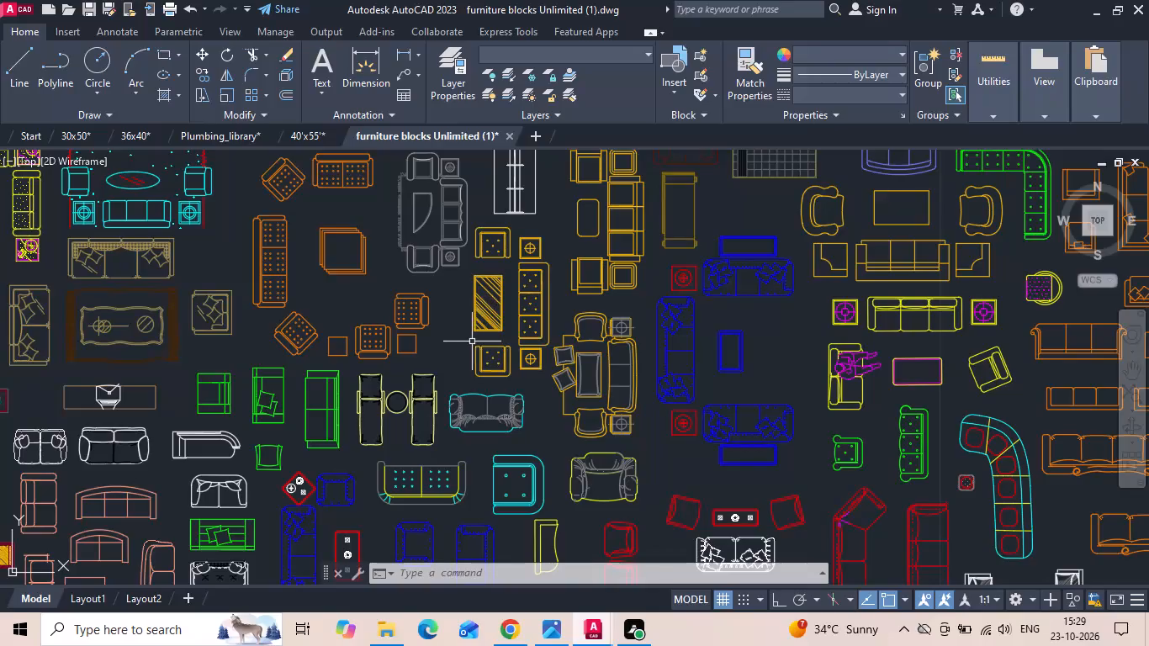
{"action": "scroll", "coordinate": [472, 342], "scroll_direction": "down", "scroll_amount": 1}
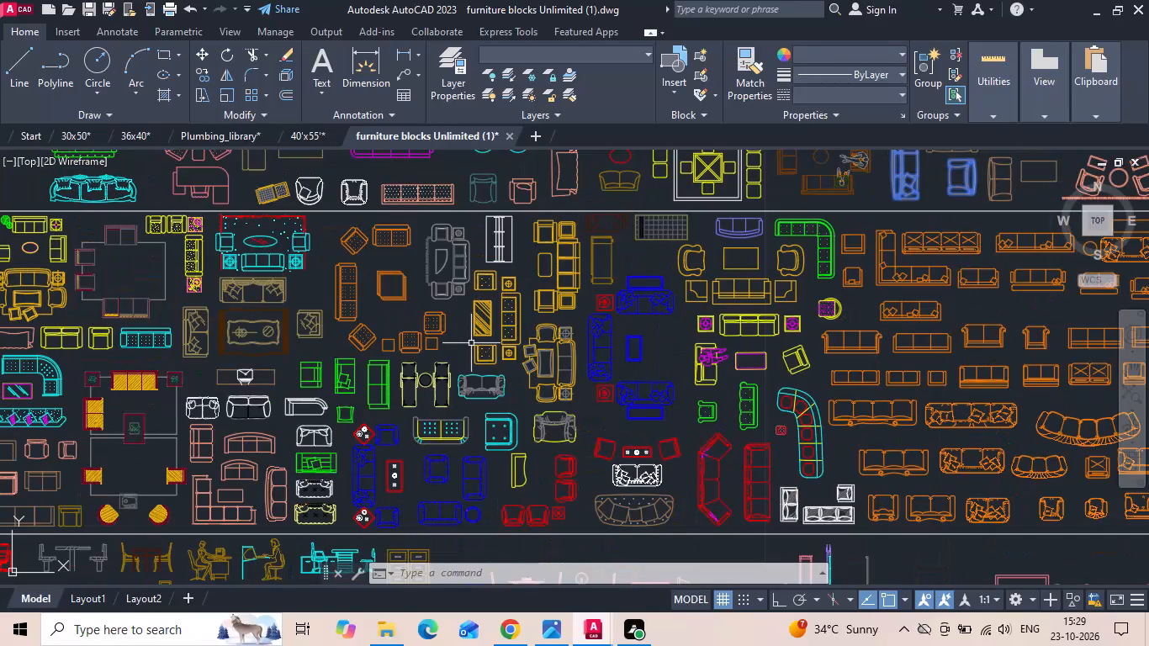
{"action": "scroll", "coordinate": [902, 256], "scroll_direction": "up", "scroll_amount": 2}
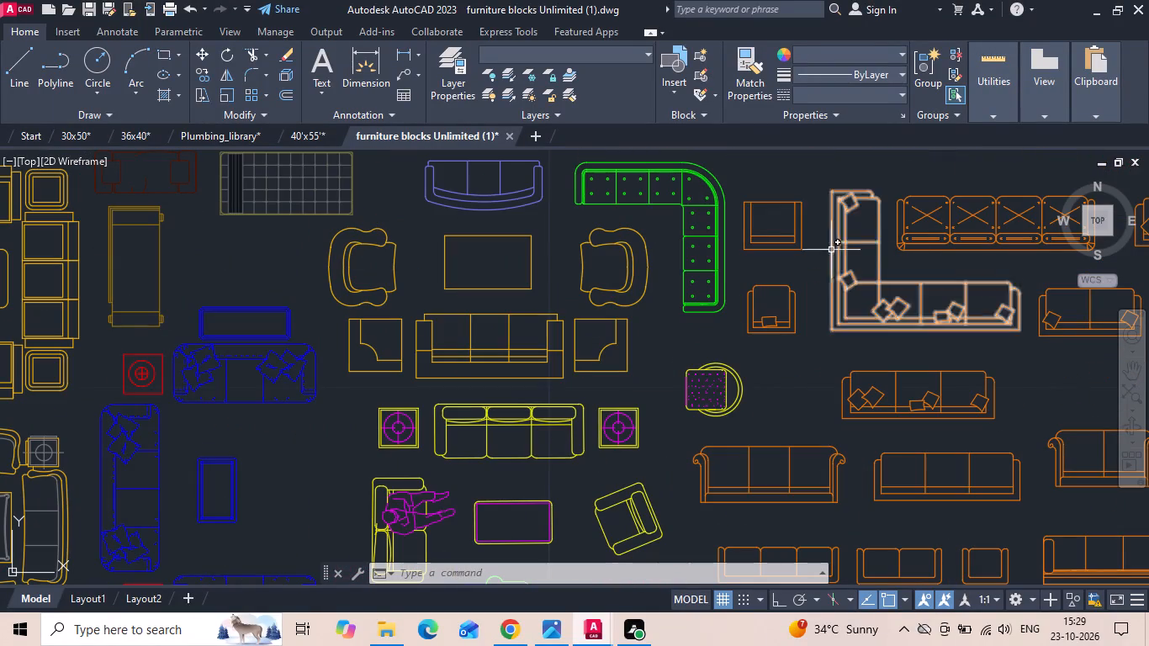
{"action": "scroll", "coordinate": [594, 358], "scroll_direction": "down", "scroll_amount": 1}
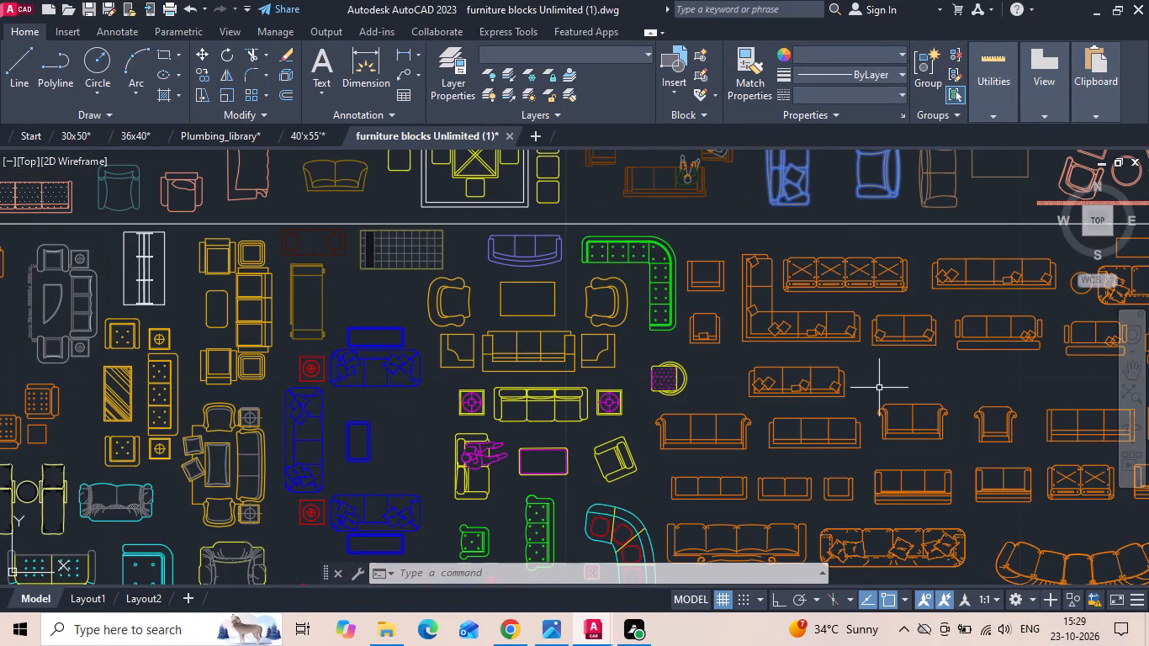
{"action": "middle_click_drag", "start_coordinate": [687, 409], "coordinate": [553, 406]}
{"action": "left_click", "coordinate": [680, 364]}
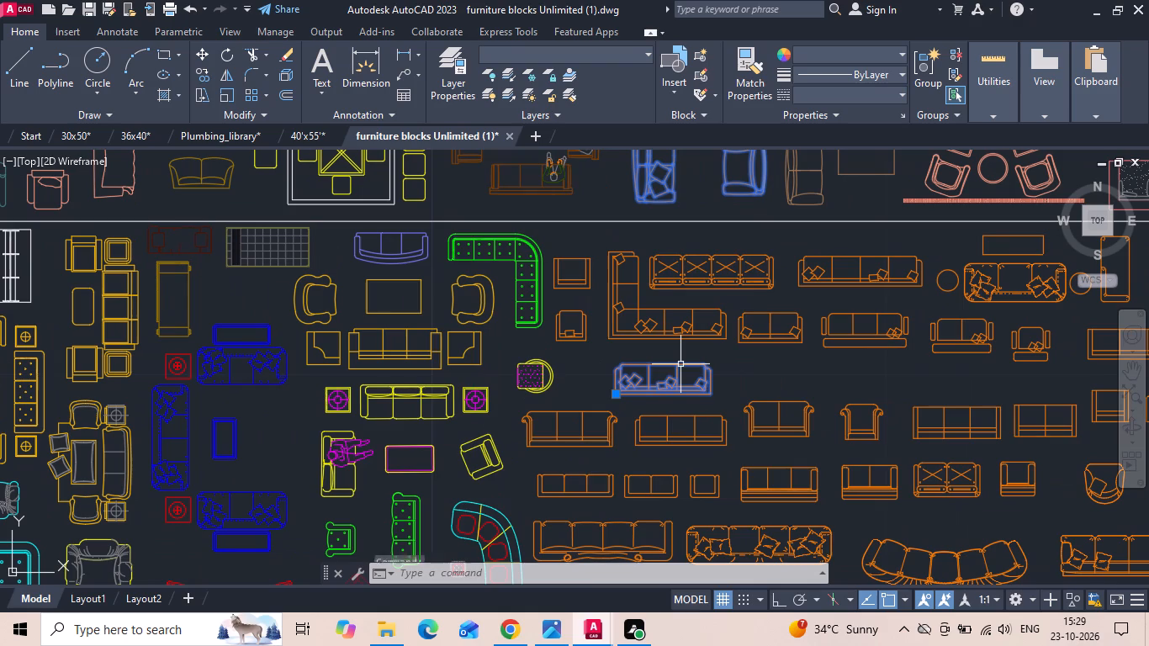
Add two orange single armchairs from the row below that sofa to the selection.
{"action": "scroll", "coordinate": [527, 305], "scroll_direction": "down", "scroll_amount": 1}
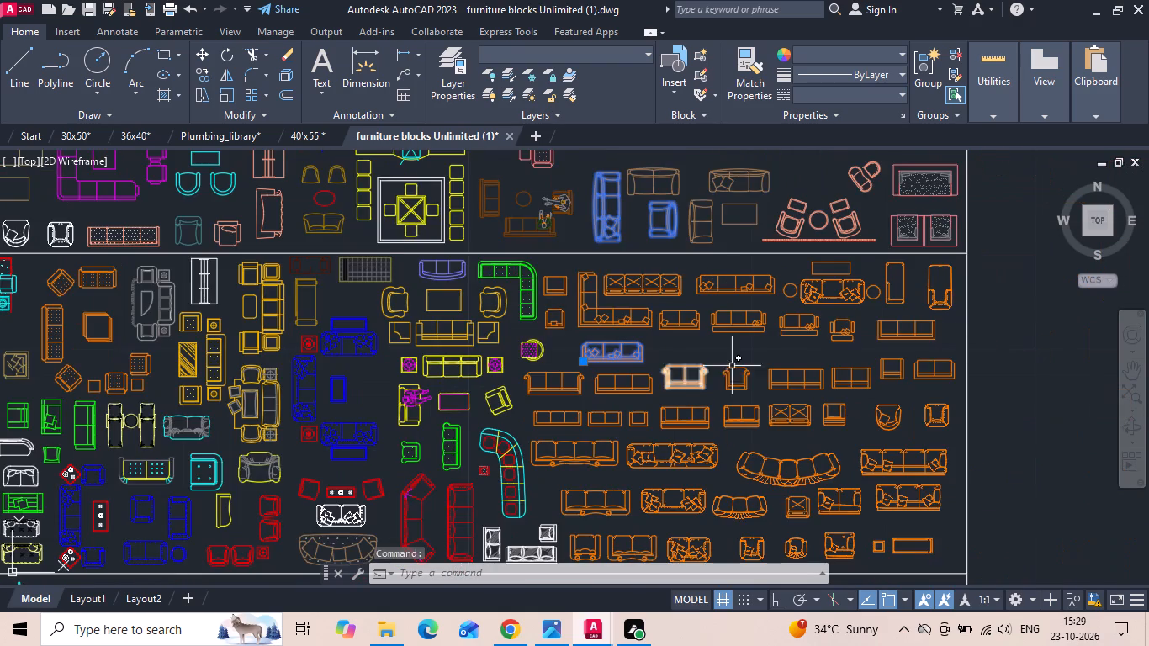
{"action": "scroll", "coordinate": [940, 360], "scroll_direction": "up", "scroll_amount": 1}
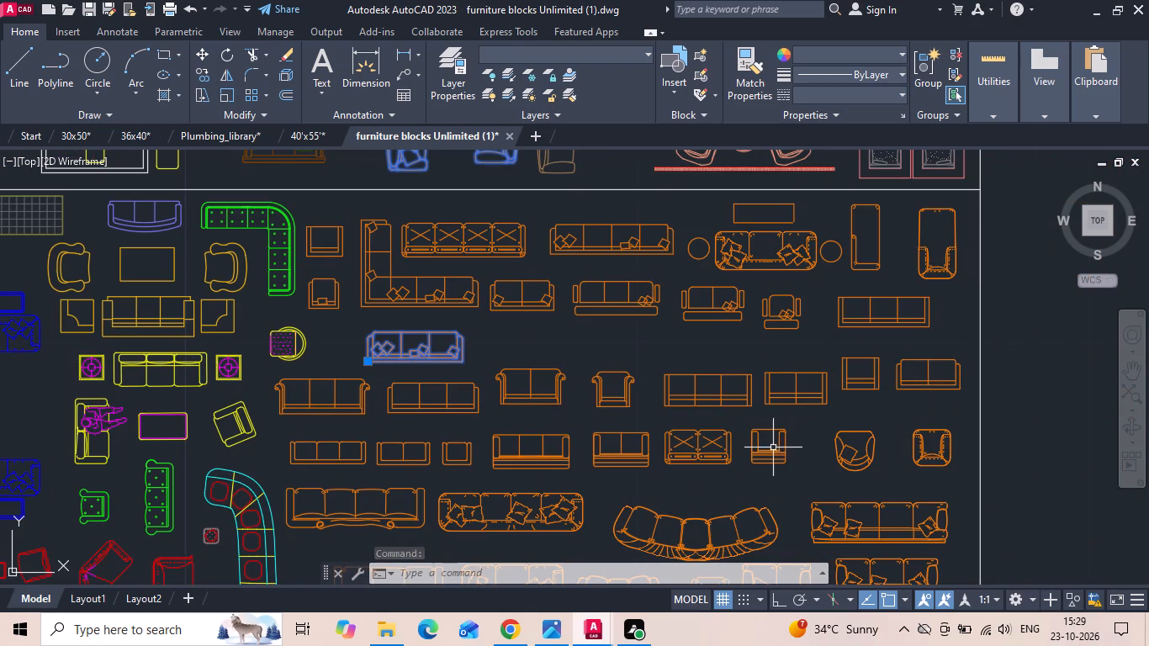
{"action": "left_click", "coordinate": [771, 450]}
{"action": "left_click", "coordinate": [469, 459]}
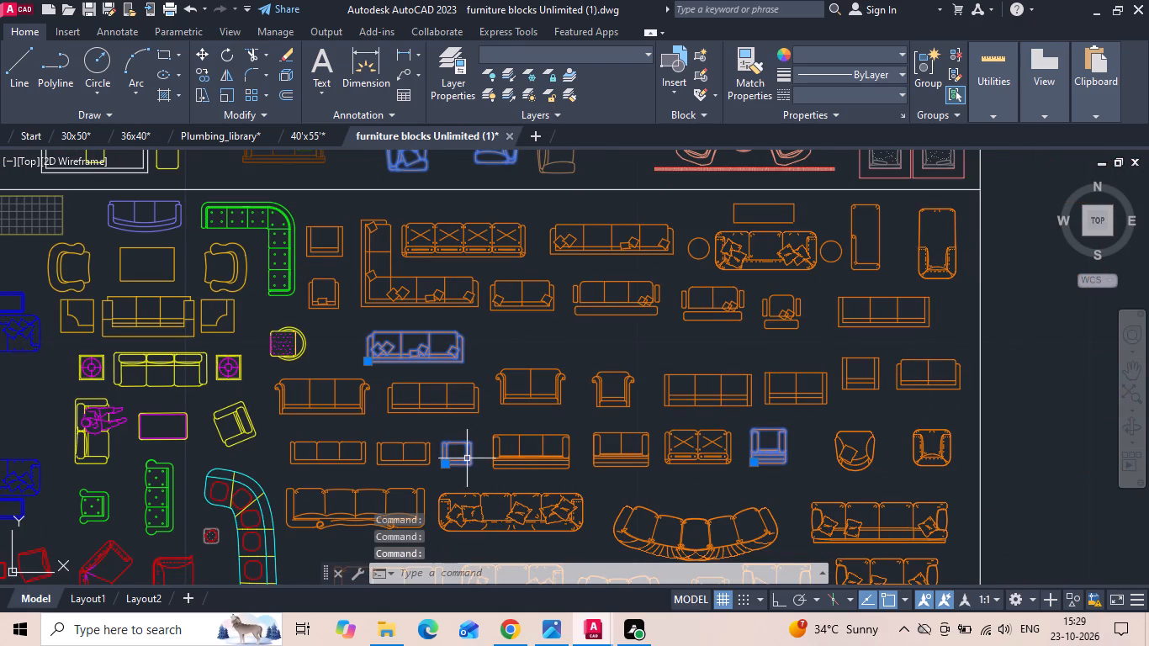
Copy the selected furniture blocks and paste them into the 30x50 drawing, in the empty space beside the first-floor plan.
{"action": "key", "text": "ctrl+c"}
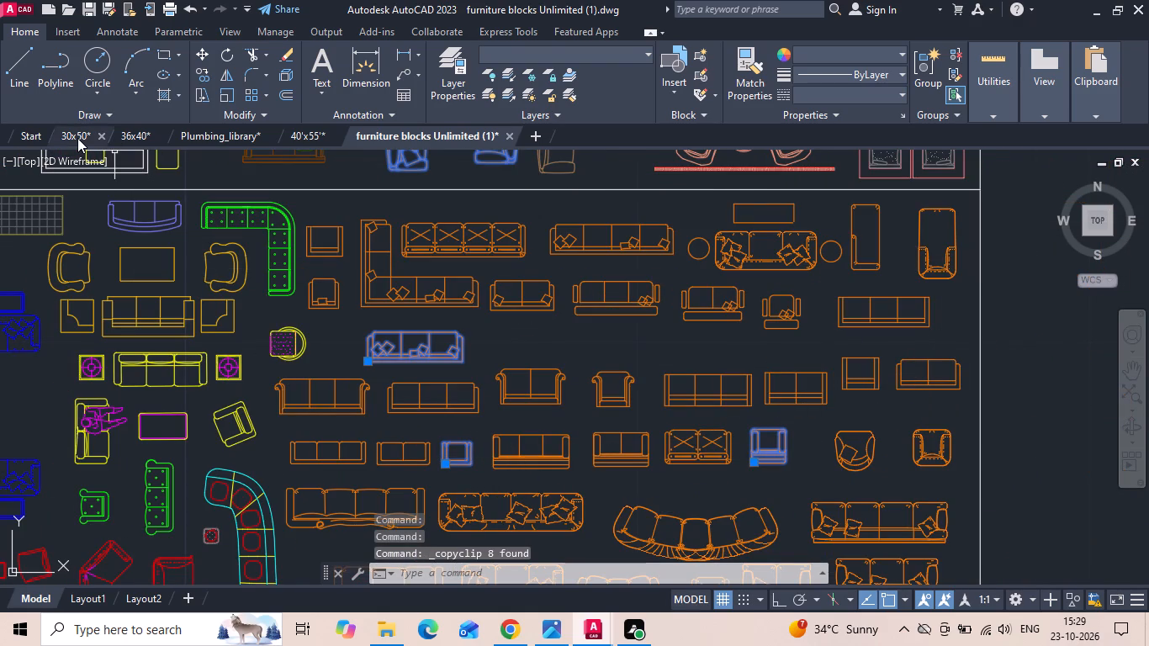
{"action": "left_click", "coordinate": [77, 138]}
{"action": "key", "text": "ctrl+v"}
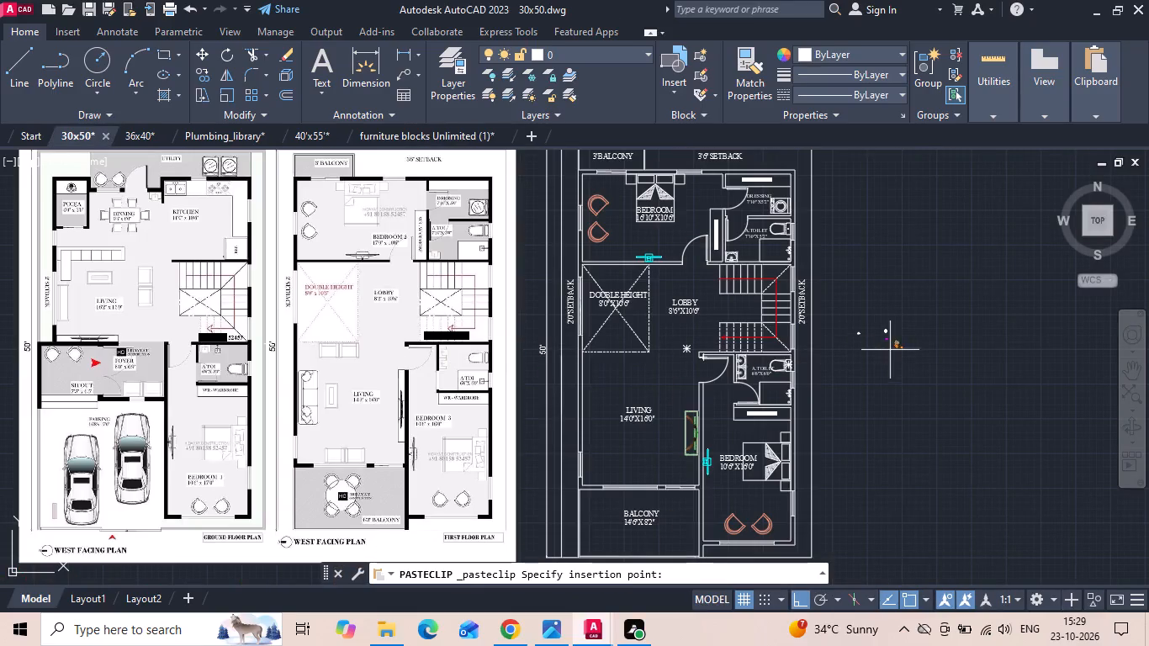
{"action": "left_click", "coordinate": [892, 344]}
Scale the pasted furniture blocks by a factor of 39.3701 from a base point among them.
{"action": "left_click_drag", "start_coordinate": [848, 310], "coordinate": [871, 342]}
{"action": "left_click", "coordinate": [935, 391]}
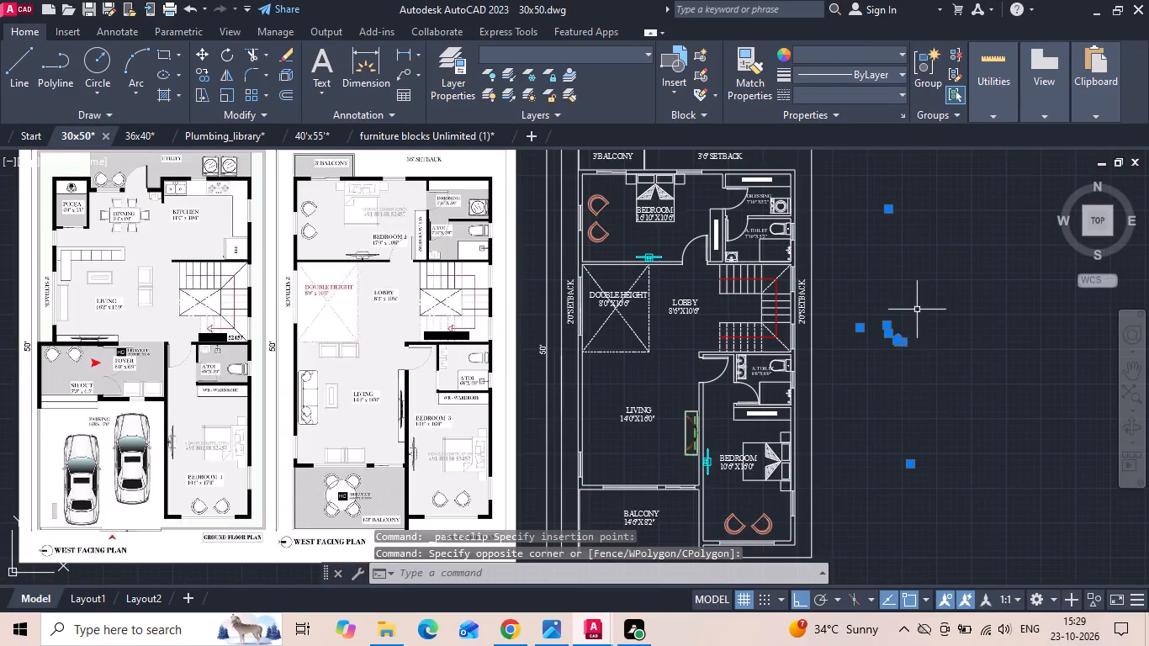
{"action": "right_click", "coordinate": [917, 310]}
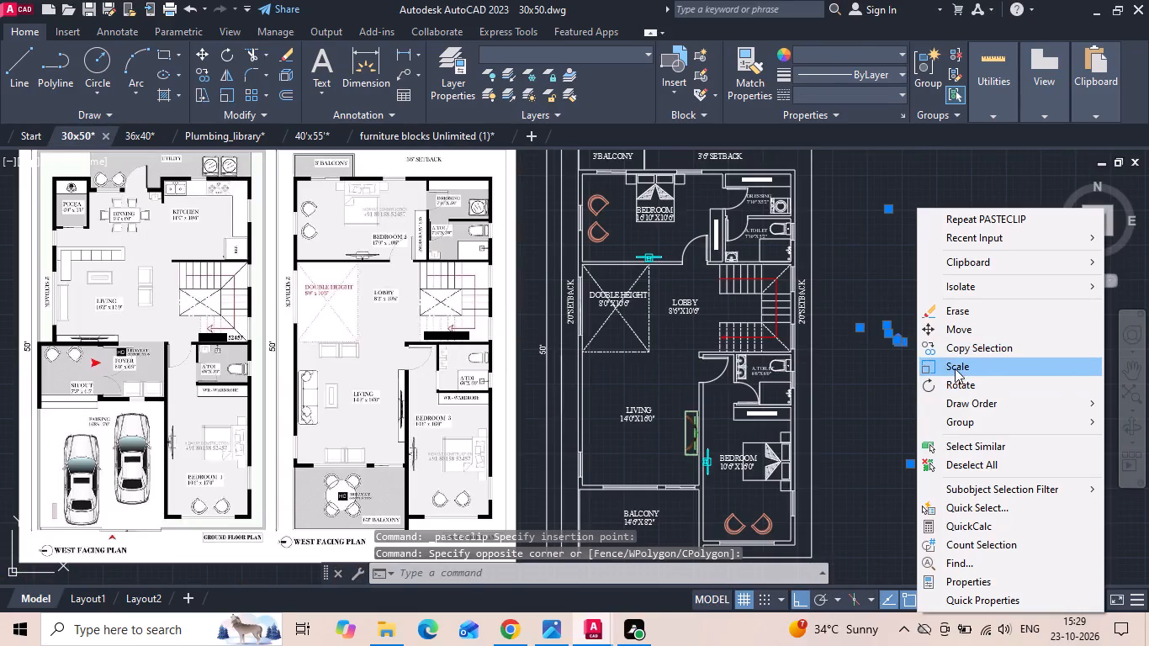
{"action": "left_click", "coordinate": [955, 368]}
{"action": "left_click_drag", "start_coordinate": [898, 342], "coordinate": [898, 377]}
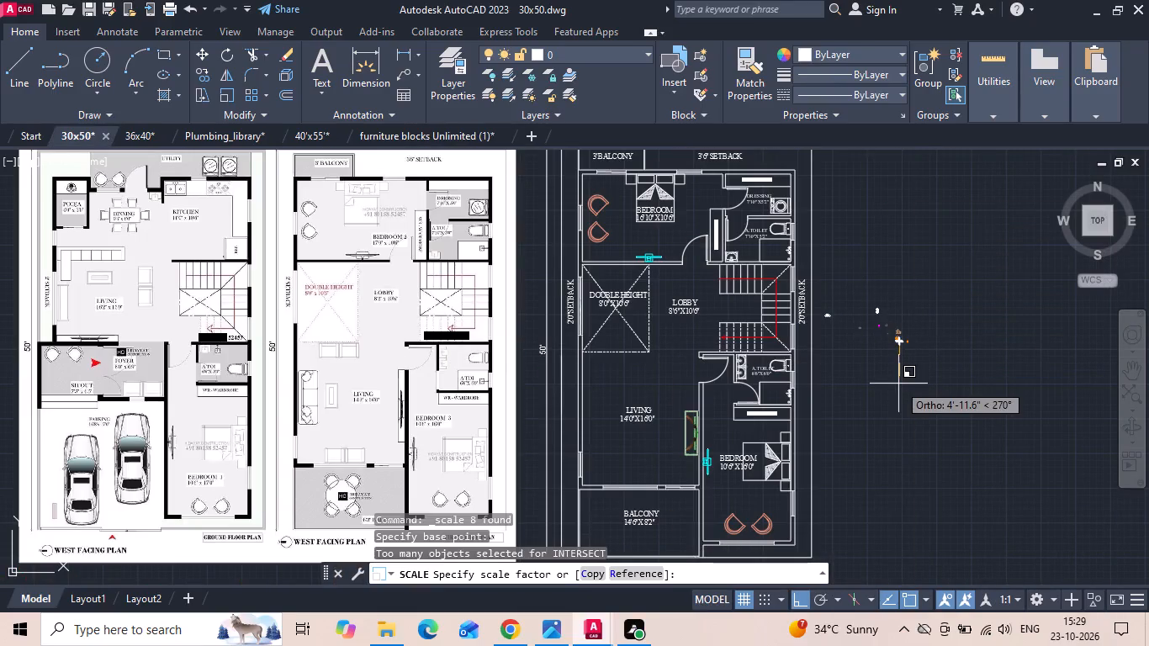
{"action": "type", "text": "39.3701"}
{"action": "key", "text": "Return"}
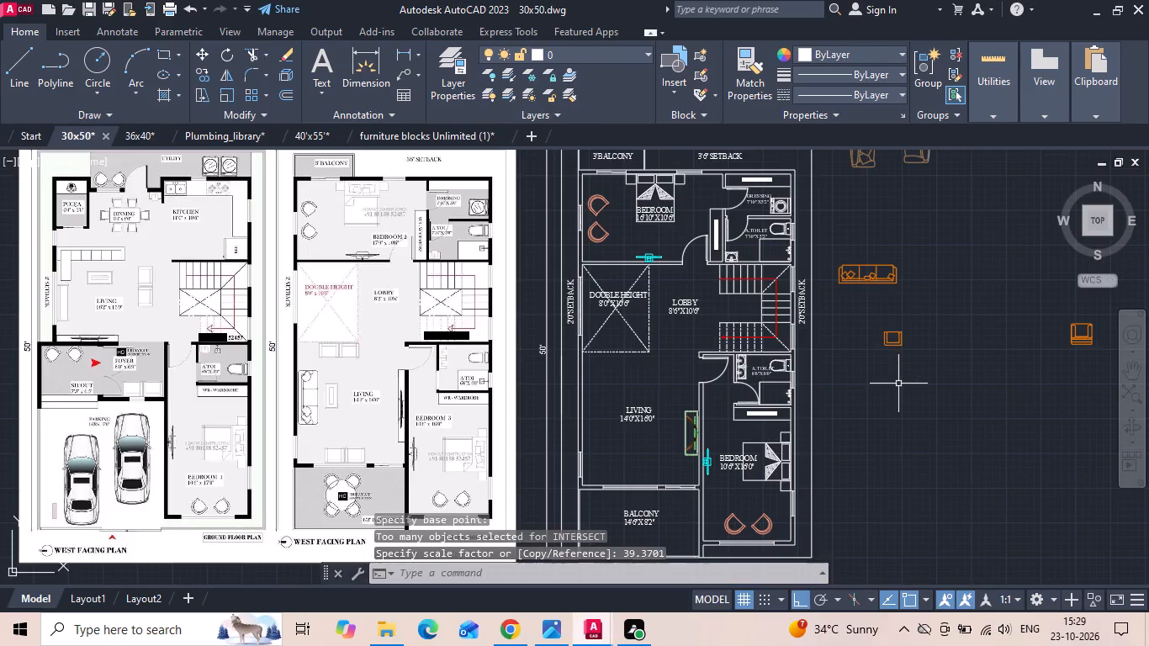
Move the white vertical sofa and the white sofa set with round side tables from above the plans towards the first-floor plan.
{"action": "scroll", "coordinate": [887, 485], "scroll_direction": "down", "scroll_amount": 2}
{"action": "scroll", "coordinate": [950, 440], "scroll_direction": "up", "scroll_amount": 2}
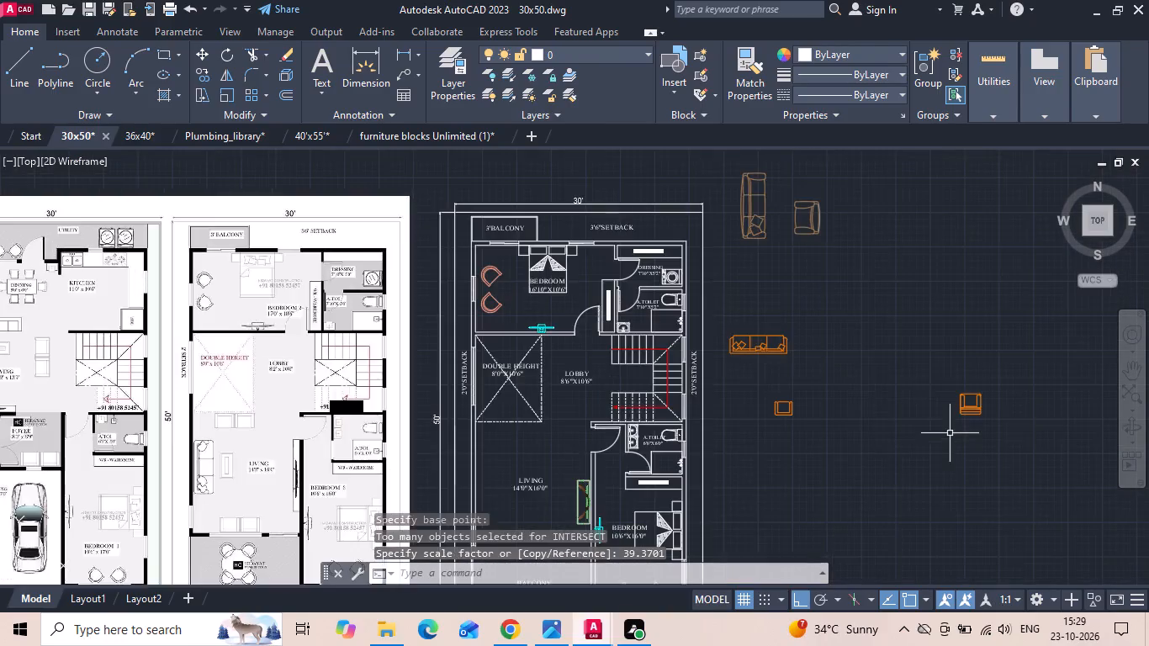
{"action": "scroll", "coordinate": [768, 365], "scroll_direction": "up", "scroll_amount": 2}
{"action": "scroll", "coordinate": [922, 270], "scroll_direction": "down", "scroll_amount": 2}
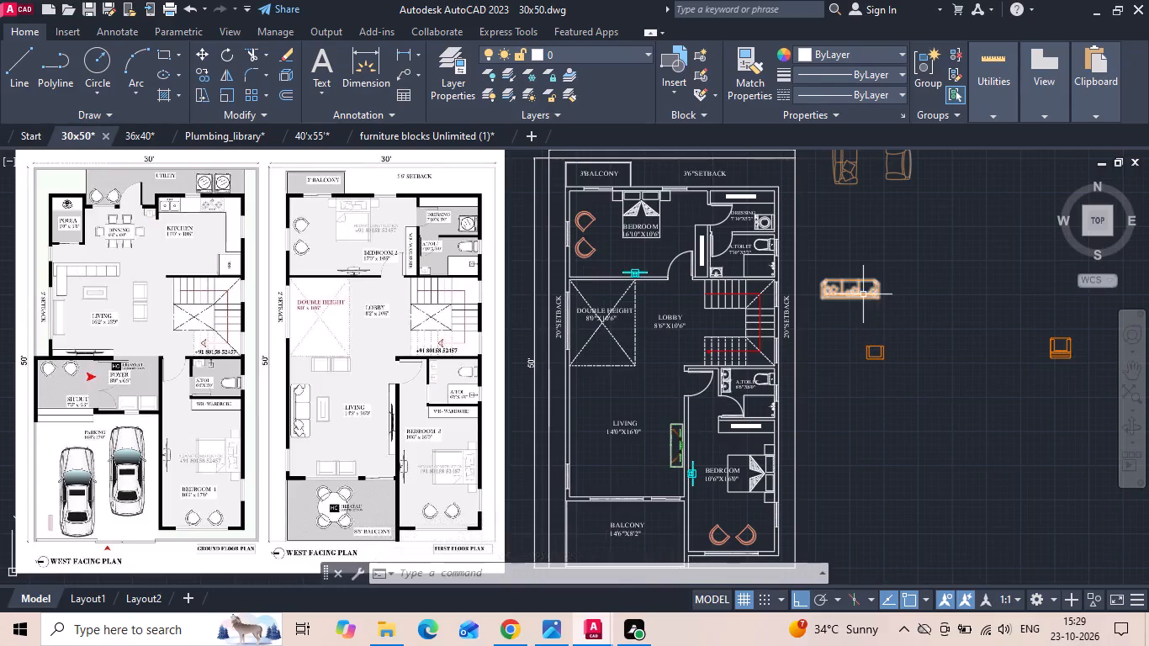
{"action": "middle_click_drag", "start_coordinate": [858, 328], "coordinate": [859, 384]}
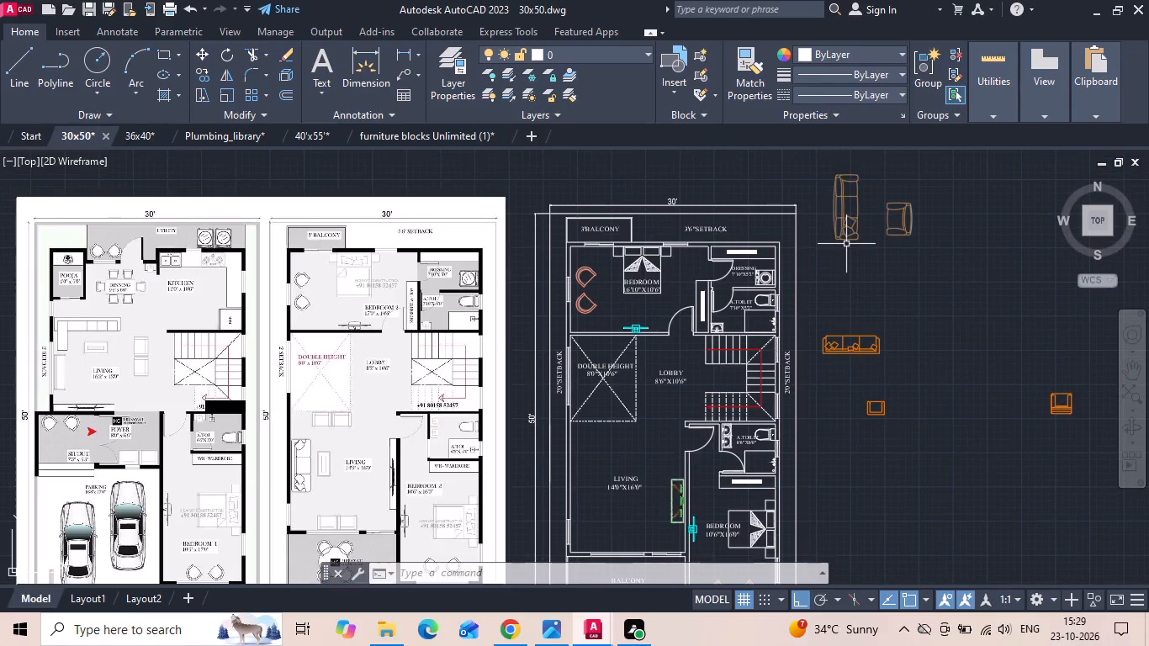
{"action": "scroll", "coordinate": [848, 389], "scroll_direction": "down", "scroll_amount": 2}
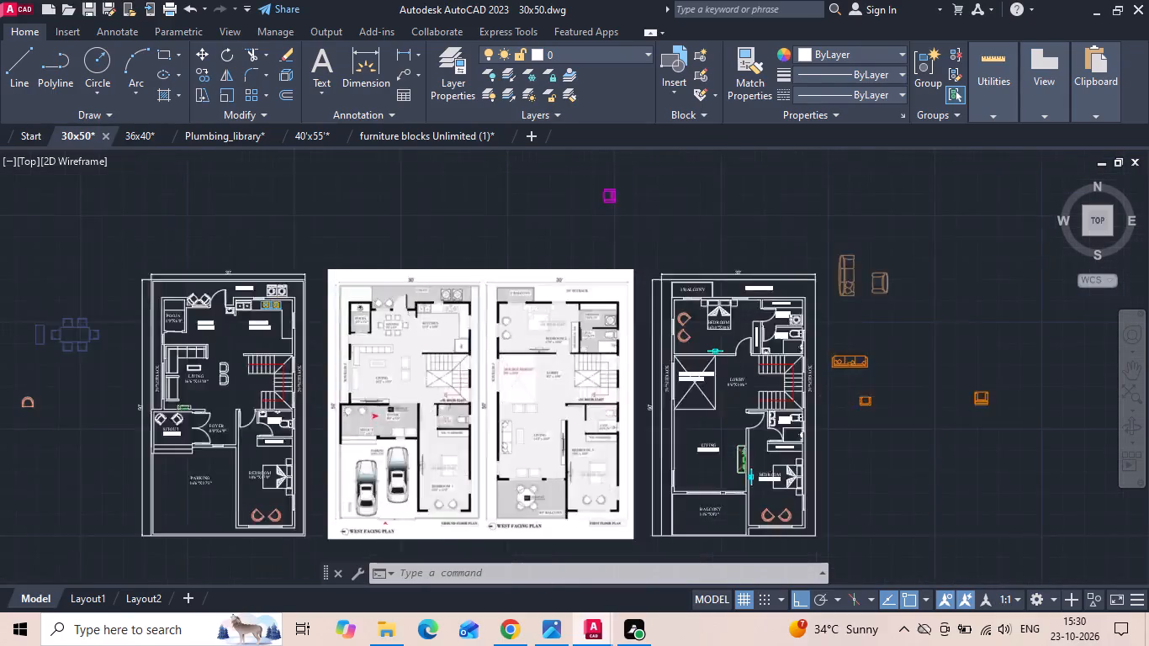
{"action": "middle_click_drag", "start_coordinate": [698, 212], "coordinate": [707, 242]}
{"action": "scroll", "coordinate": [571, 337], "scroll_direction": "down", "scroll_amount": 1}
{"action": "scroll", "coordinate": [643, 251], "scroll_direction": "up", "scroll_amount": 3}
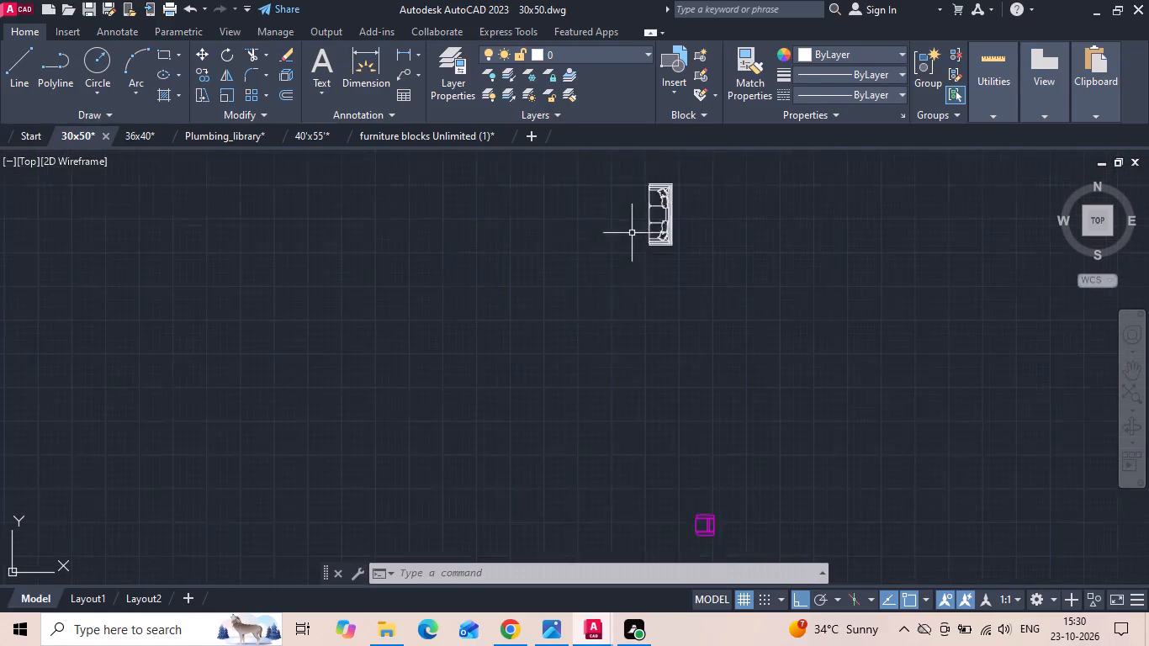
{"action": "scroll", "coordinate": [682, 182], "scroll_direction": "up", "scroll_amount": 2}
{"action": "left_click", "coordinate": [645, 257]}
{"action": "scroll", "coordinate": [645, 257], "scroll_direction": "down", "scroll_amount": 3}
{"action": "scroll", "coordinate": [349, 290], "scroll_direction": "down", "scroll_amount": 1}
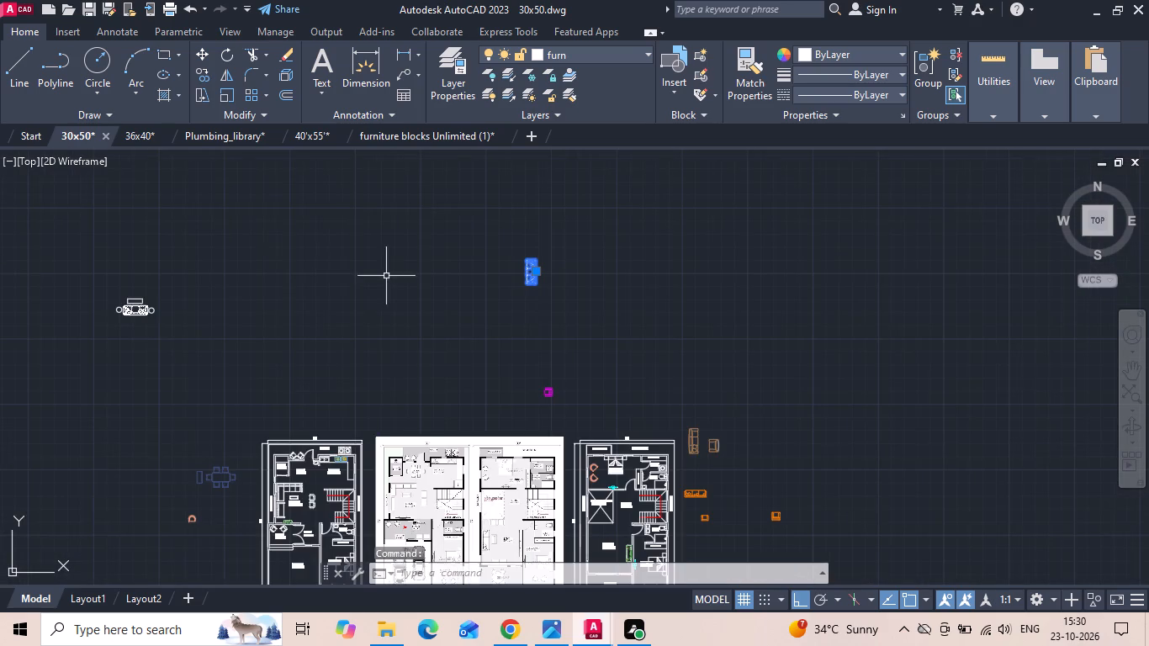
{"action": "left_click", "coordinate": [152, 318]}
{"action": "left_click", "coordinate": [137, 287]}
{"action": "right_click", "coordinate": [137, 287]}
{"action": "left_click_drag", "start_coordinate": [153, 323], "coordinate": [161, 324]}
{"action": "left_click_drag", "start_coordinate": [498, 267], "coordinate": [518, 268]}
{"action": "scroll", "coordinate": [639, 284], "scroll_direction": "down", "scroll_amount": 2}
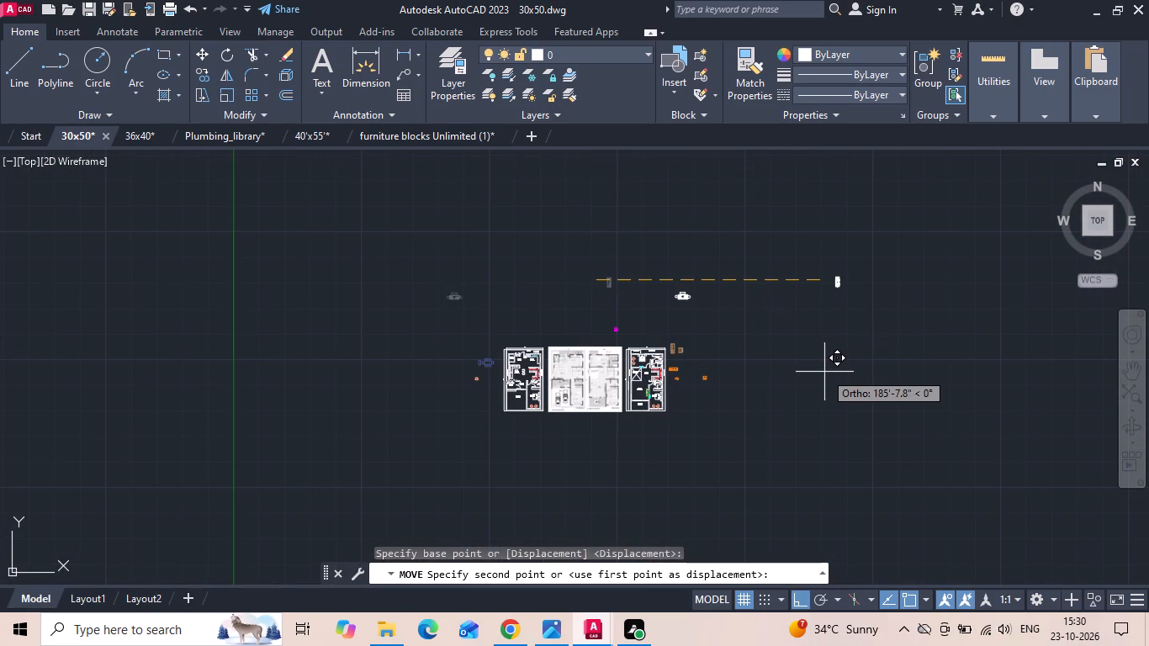
{"action": "key", "text": "F8"}
{"action": "scroll", "coordinate": [792, 382], "scroll_direction": "up", "scroll_amount": 3}
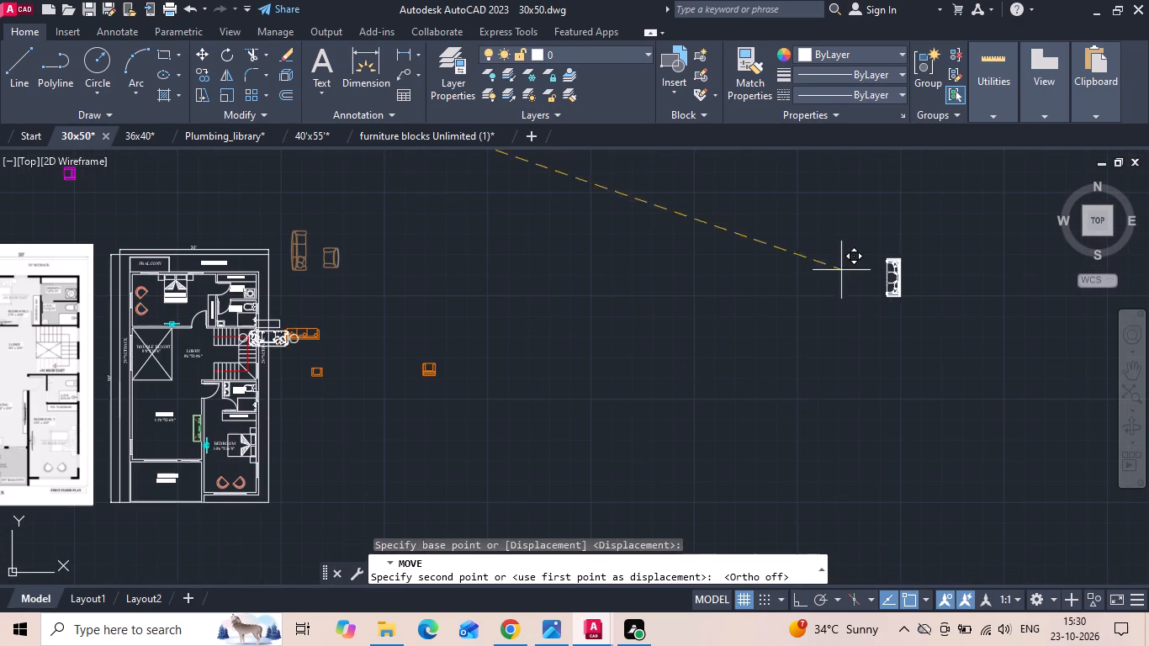
{"action": "left_click", "coordinate": [908, 224]}
Move the white vertical three-seat sofa next to the orange cushioned sofa beside the first-floor plan.
{"action": "left_click_drag", "start_coordinate": [998, 182], "coordinate": [957, 250]}
{"action": "left_click", "coordinate": [937, 269]}
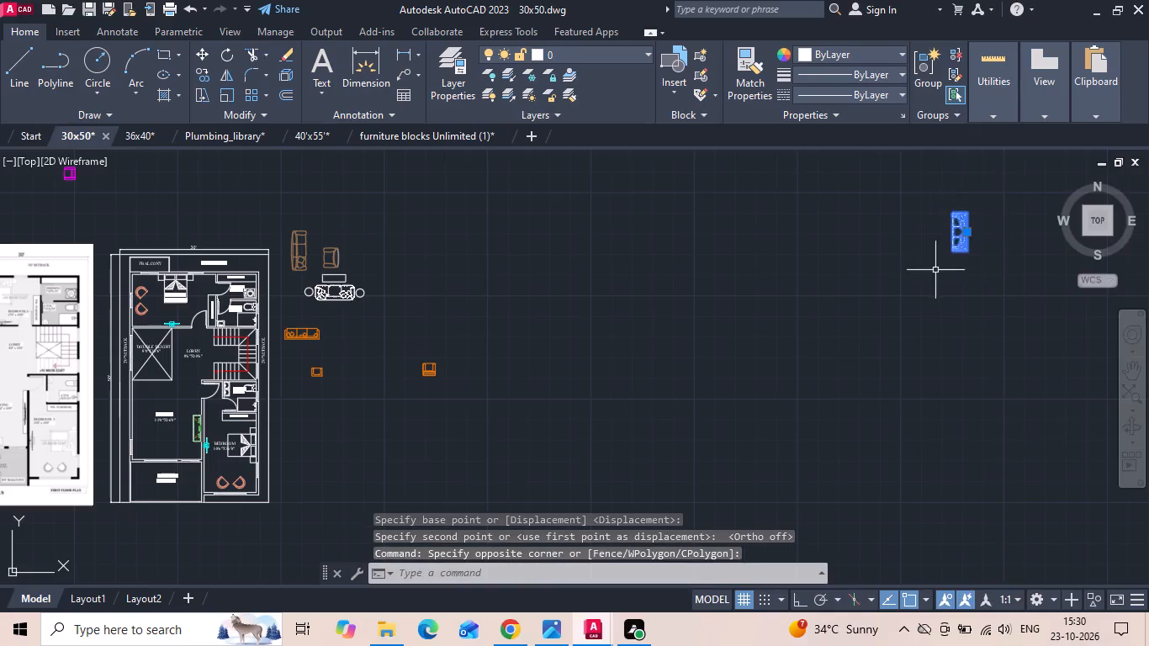
{"action": "right_click", "coordinate": [935, 270]}
{"action": "left_click", "coordinate": [967, 306]}
{"action": "left_click_drag", "start_coordinate": [960, 239], "coordinate": [930, 257]}
{"action": "scroll", "coordinate": [333, 357], "scroll_direction": "up", "scroll_amount": 2}
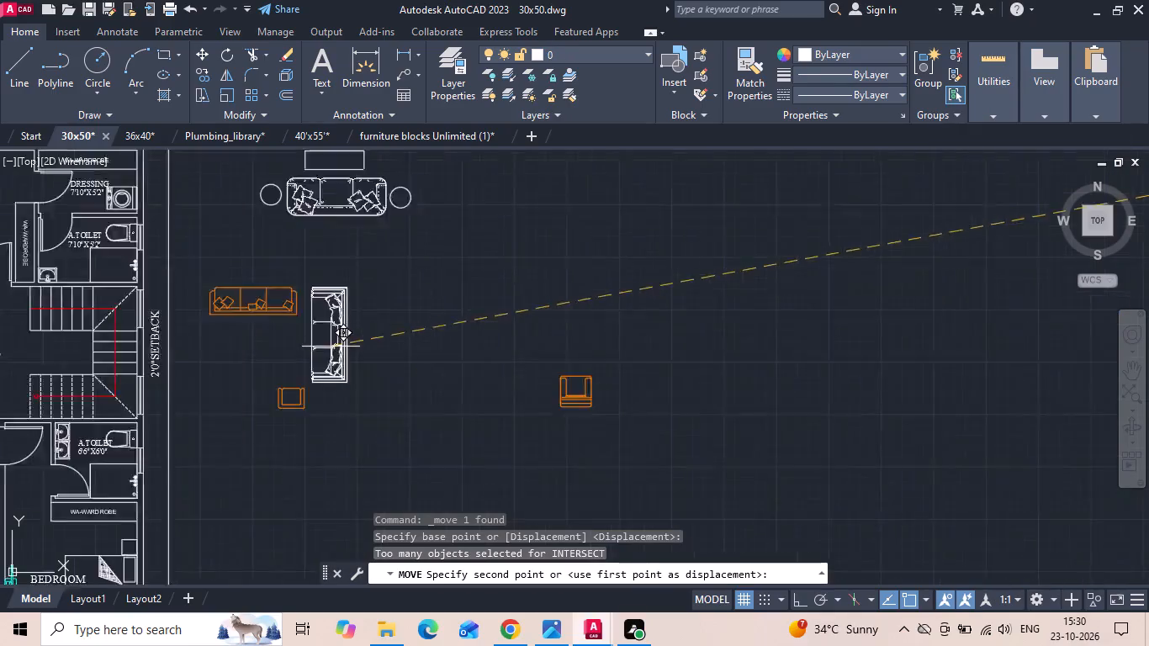
{"action": "scroll", "coordinate": [331, 344], "scroll_direction": "up", "scroll_amount": 1}
{"action": "left_click", "coordinate": [342, 319]}
Move the white vertical three-seat sofa into the first-floor Living, between the outer wall and the room label.
{"action": "middle_click_drag", "start_coordinate": [499, 309], "coordinate": [786, 244]}
{"action": "scroll", "coordinate": [916, 291], "scroll_direction": "down", "scroll_amount": 1}
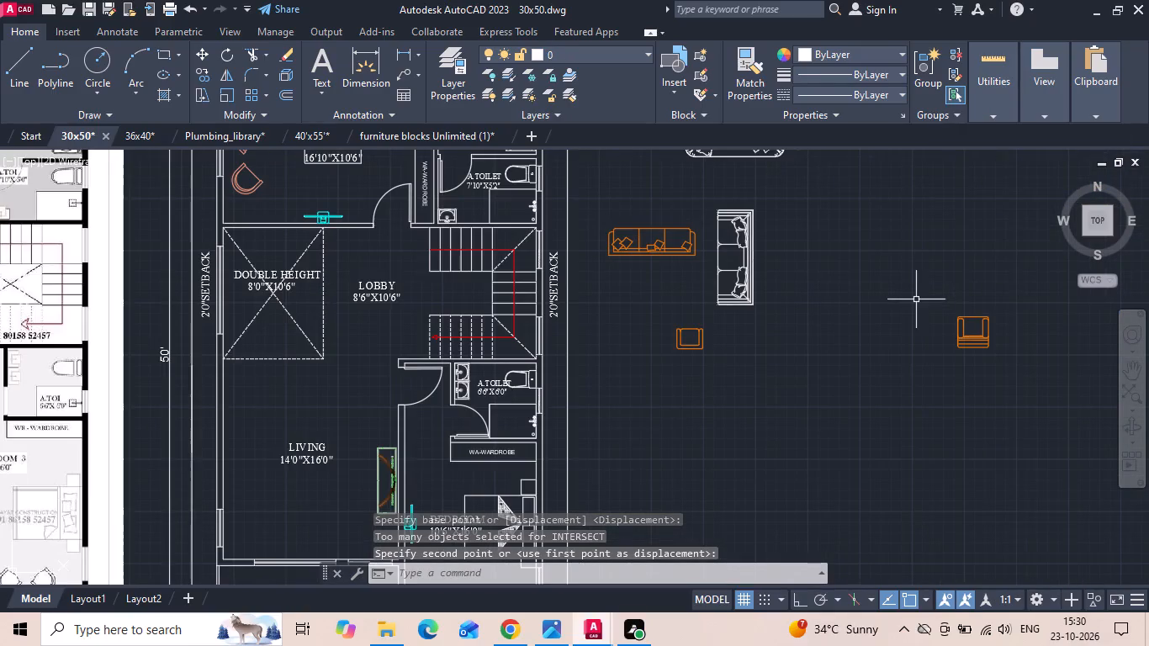
{"action": "scroll", "coordinate": [916, 308], "scroll_direction": "down", "scroll_amount": 1}
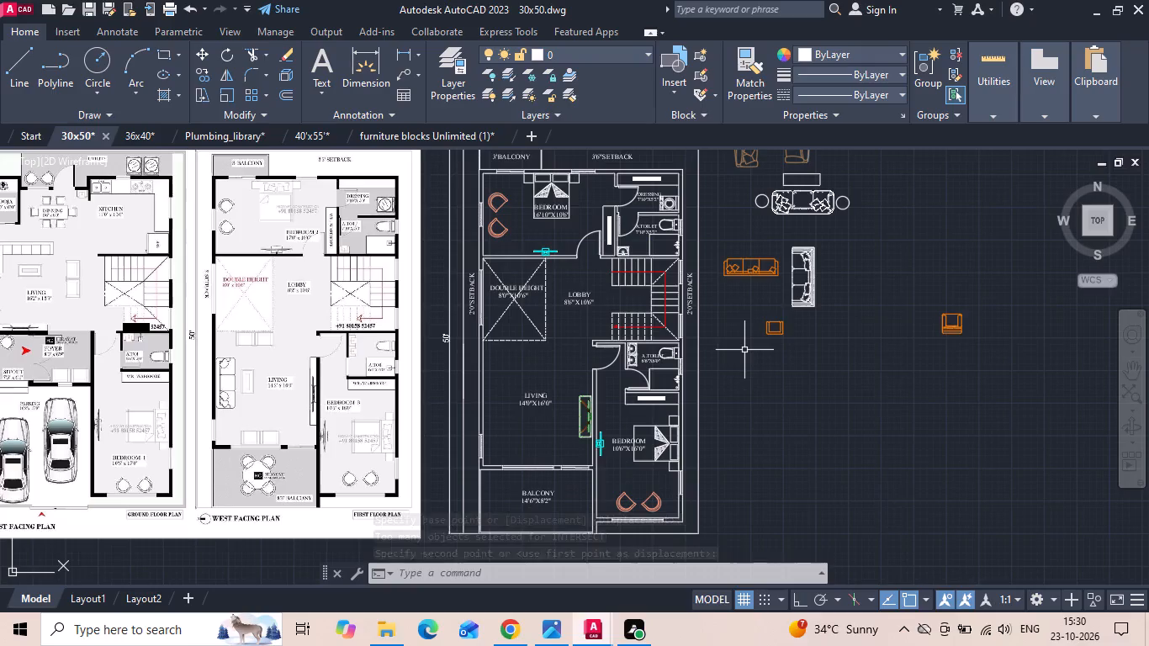
{"action": "scroll", "coordinate": [762, 262], "scroll_direction": "up", "scroll_amount": 2}
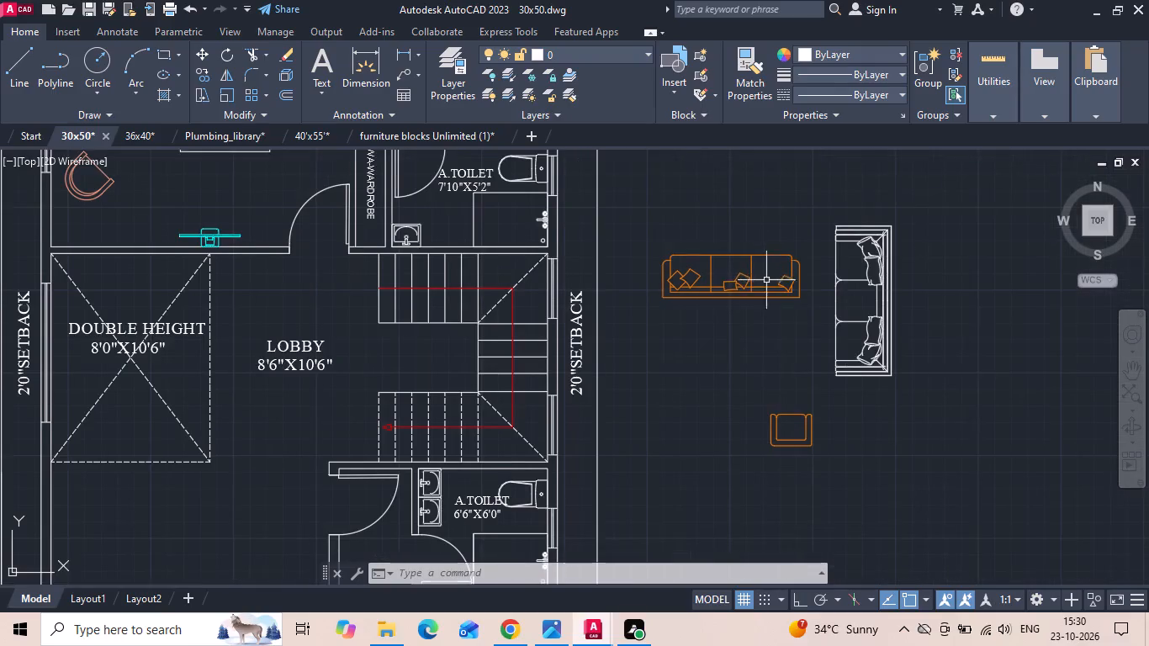
{"action": "middle_click_drag", "start_coordinate": [767, 283], "coordinate": [772, 301]}
{"action": "left_click", "coordinate": [869, 299]}
{"action": "right_click", "coordinate": [869, 299]}
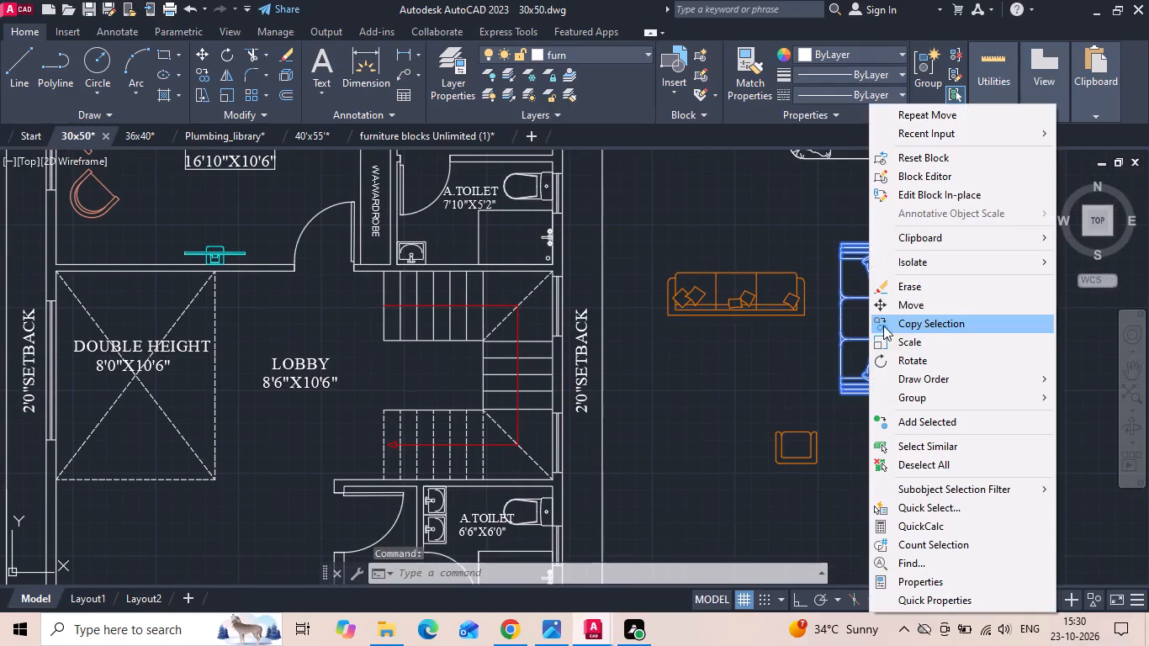
{"action": "left_click", "coordinate": [897, 313]}
{"action": "left_click_drag", "start_coordinate": [887, 317], "coordinate": [861, 333]}
{"action": "scroll", "coordinate": [890, 335], "scroll_direction": "down", "scroll_amount": 2}
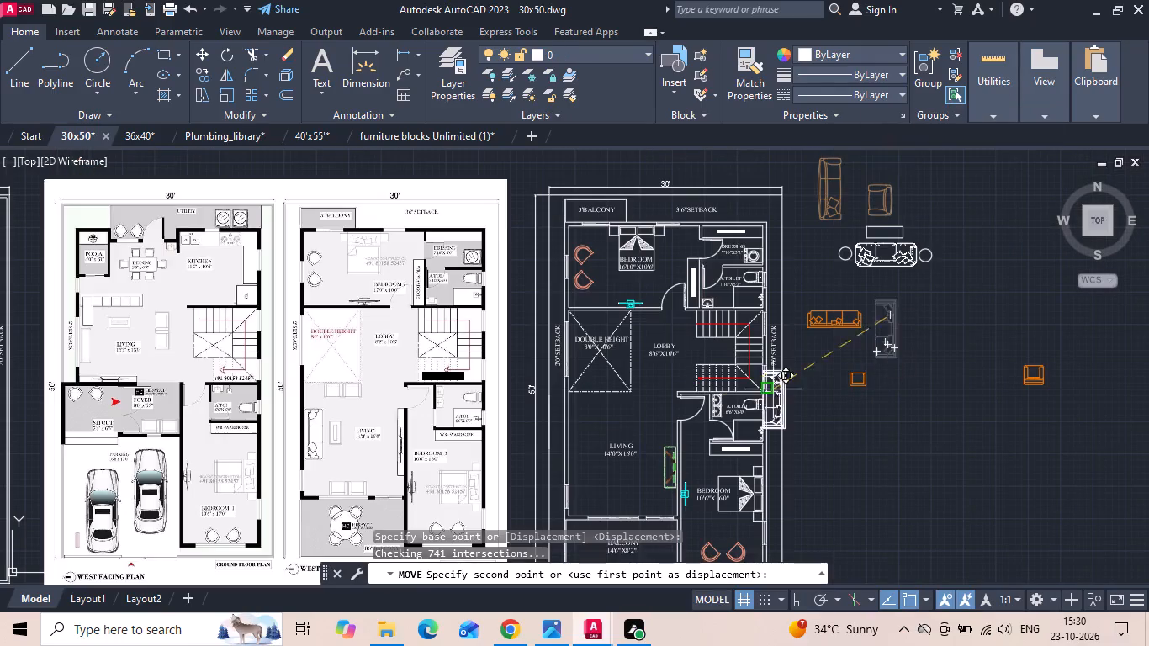
{"action": "middle_click_drag", "start_coordinate": [586, 451], "coordinate": [638, 307]}
{"action": "scroll", "coordinate": [646, 298], "scroll_direction": "up", "scroll_amount": 2}
{"action": "left_click", "coordinate": [626, 305]}
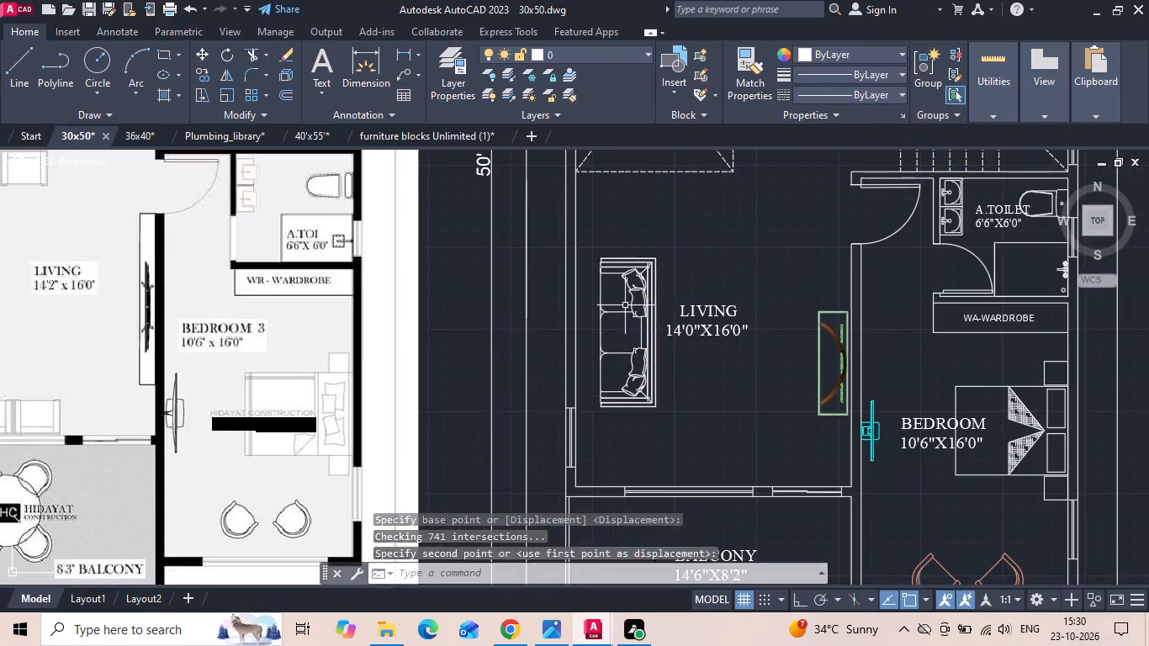
Mirror the white three-seat sofa in the first-floor Living about a vertical line, erasing the source so its back faces the outer wall.
{"action": "key", "text": "Escape"}
{"action": "left_click", "coordinate": [623, 283]}
{"action": "left_click", "coordinate": [610, 319]}
{"action": "type", "text": "MI"}
{"action": "key", "text": "space"}
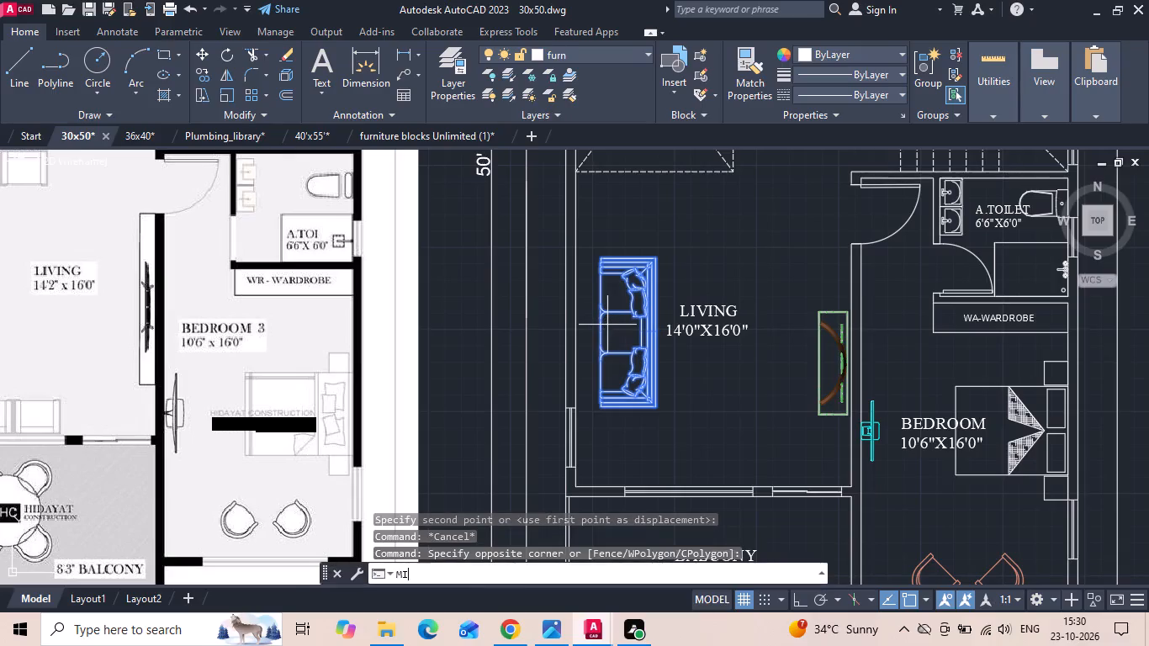
{"action": "left_click_drag", "start_coordinate": [602, 300], "coordinate": [604, 316]}
{"action": "key", "text": "F8"}
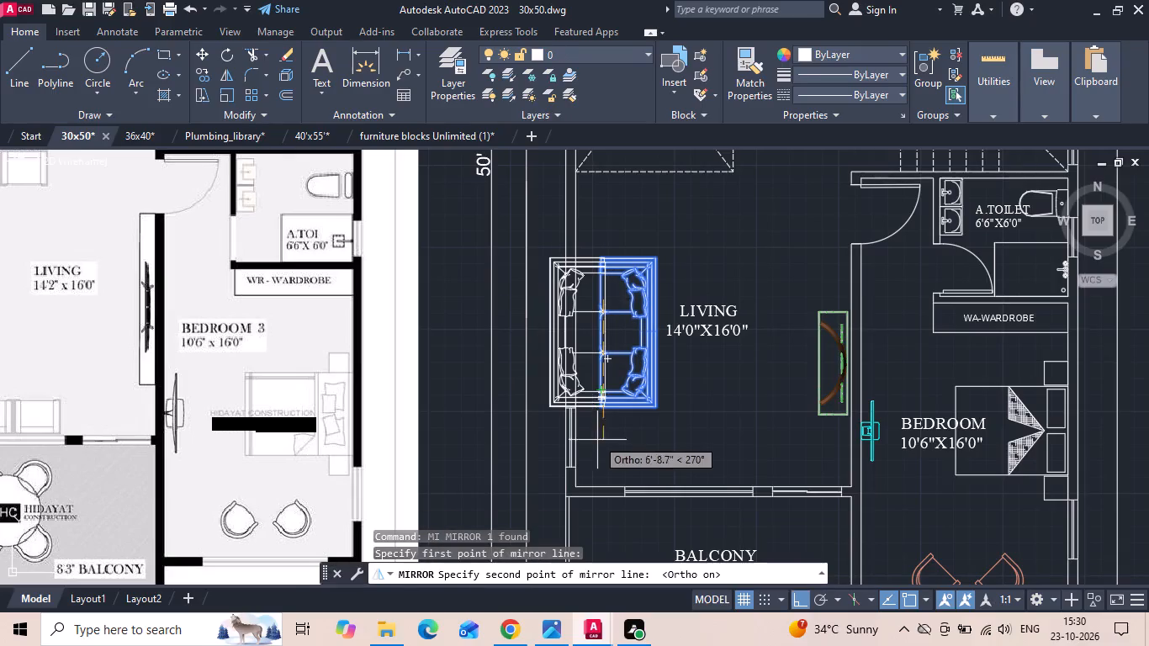
{"action": "left_click", "coordinate": [601, 457]}
{"action": "key", "text": "y"}
{"action": "key", "text": "space"}
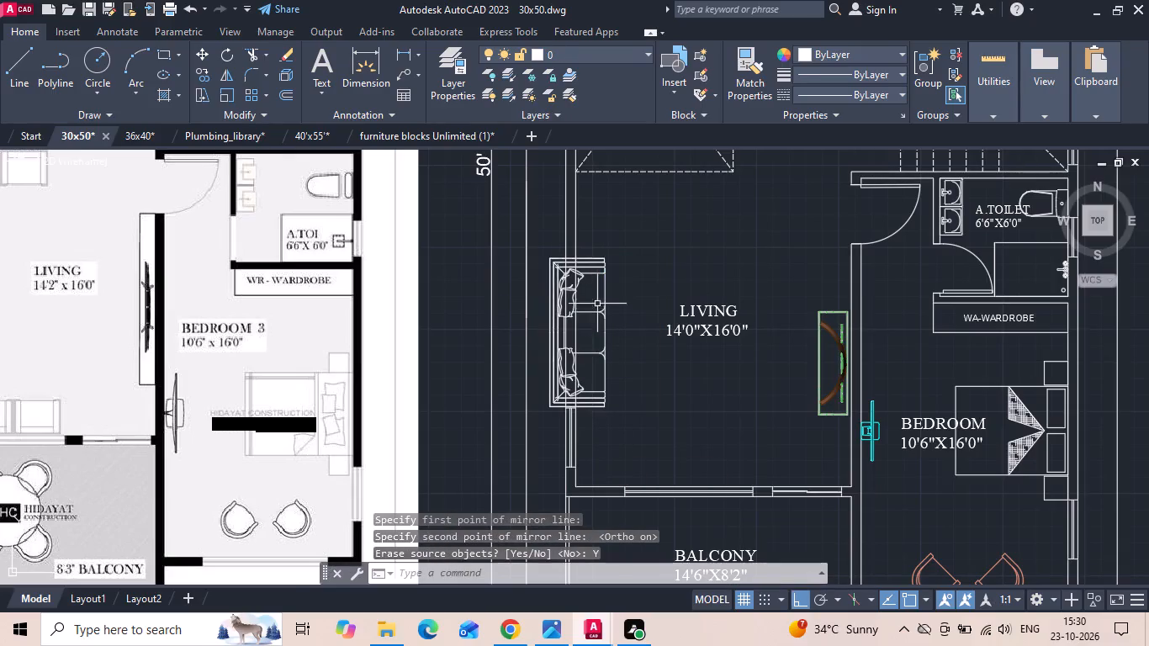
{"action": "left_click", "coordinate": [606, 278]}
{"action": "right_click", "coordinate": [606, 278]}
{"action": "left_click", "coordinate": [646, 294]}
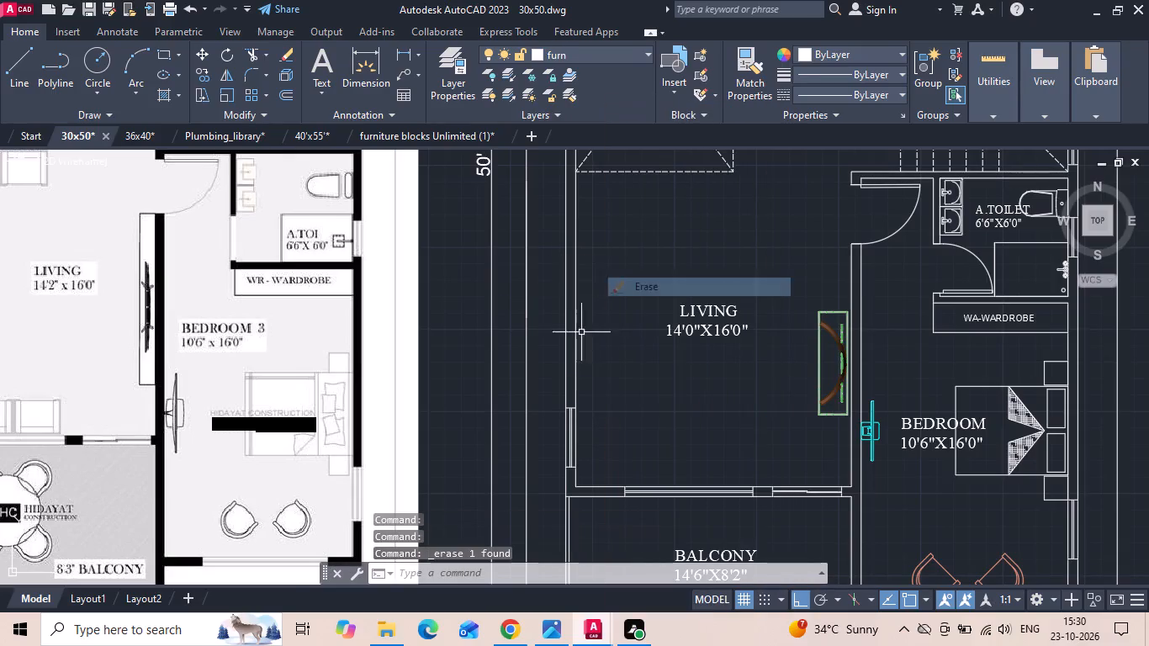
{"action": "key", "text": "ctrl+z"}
Move the three-seat sofa horizontally so its back sits against the inner face of the Living's outer wall.
{"action": "left_click", "coordinate": [546, 340]}
{"action": "right_click", "coordinate": [546, 340]}
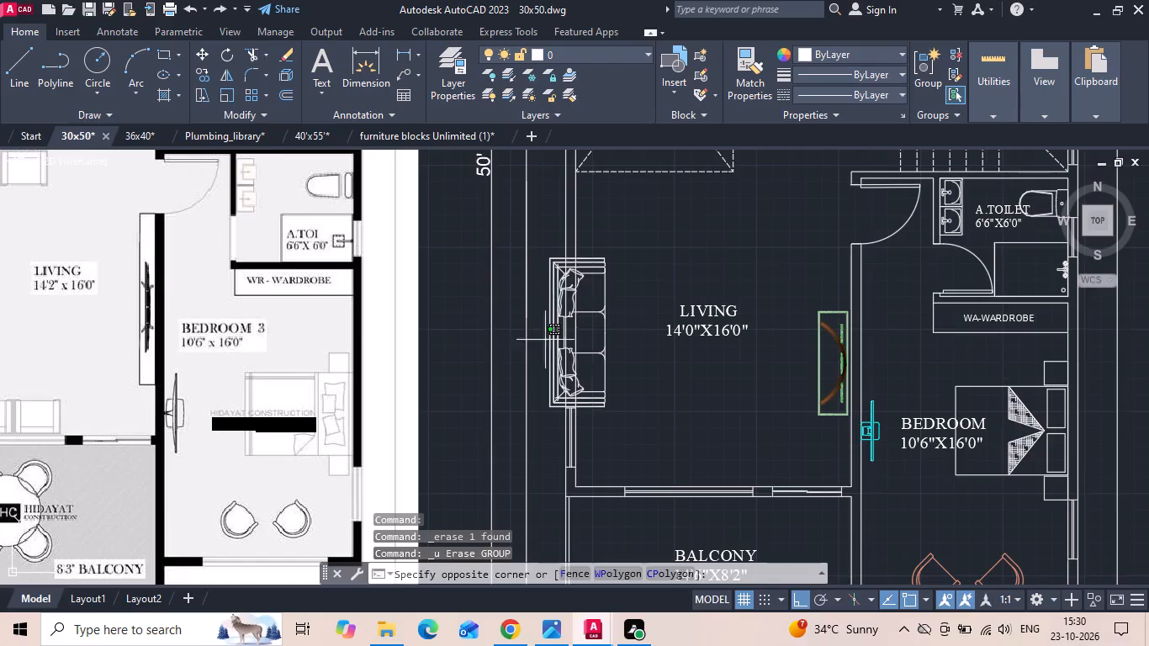
{"action": "left_click", "coordinate": [544, 313]}
{"action": "left_click", "coordinate": [550, 345]}
{"action": "right_click", "coordinate": [550, 344]}
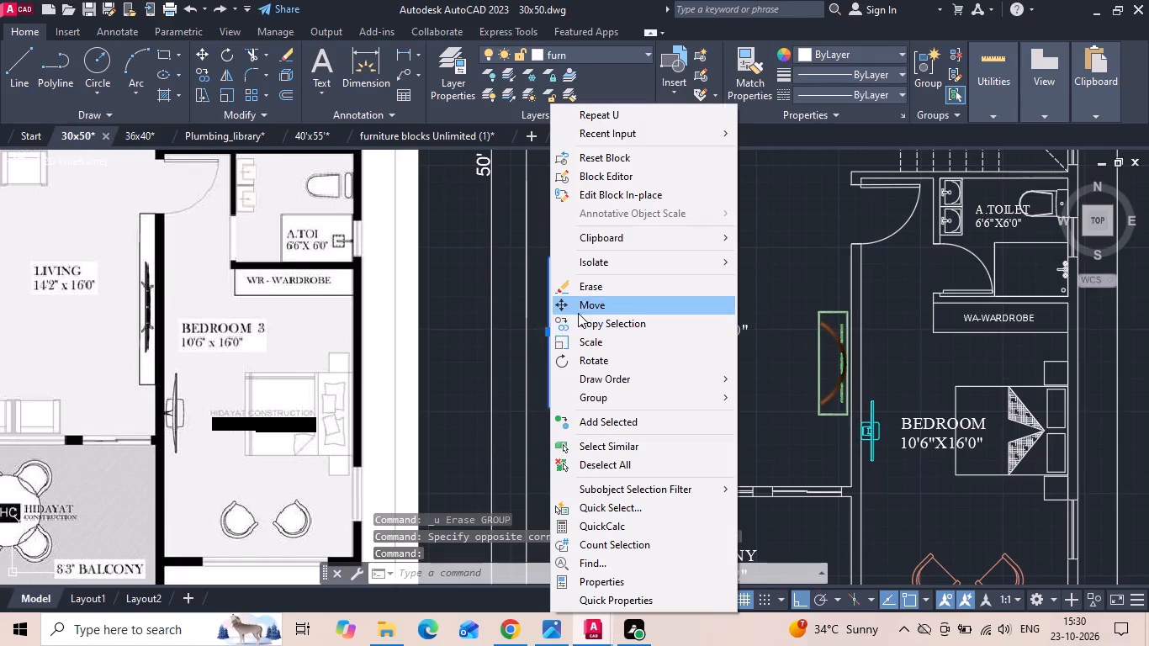
{"action": "left_click", "coordinate": [583, 301]}
{"action": "scroll", "coordinate": [537, 335], "scroll_direction": "up", "scroll_amount": 1}
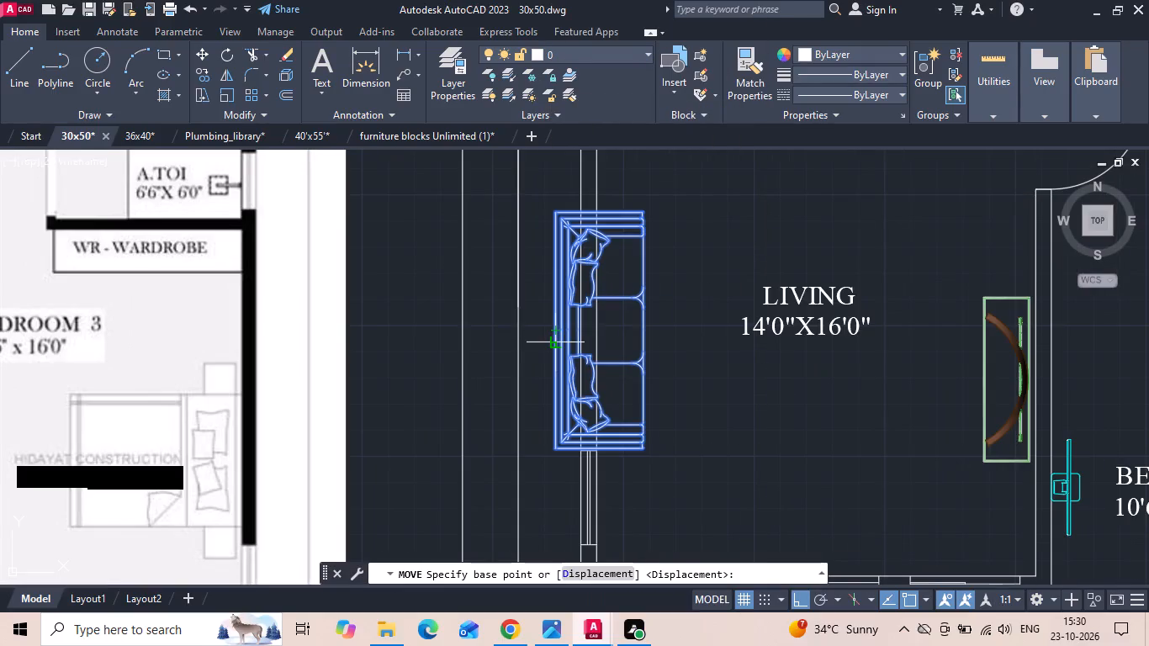
{"action": "left_click", "coordinate": [552, 340]}
{"action": "left_click", "coordinate": [600, 342]}
{"action": "scroll", "coordinate": [694, 290], "scroll_direction": "down", "scroll_amount": 2}
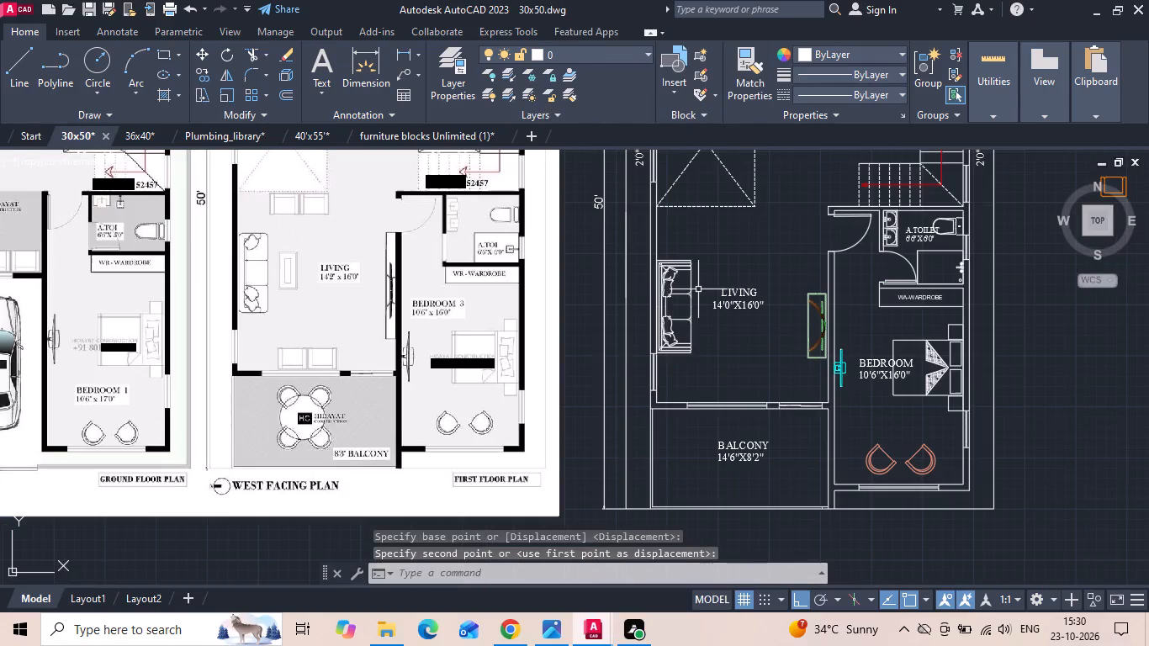
Move the three-seat sofa 2 inches away from the outer wall into the Living.
{"action": "scroll", "coordinate": [682, 327], "scroll_direction": "up", "scroll_amount": 1}
{"action": "left_click", "coordinate": [691, 300]}
{"action": "left_click", "coordinate": [667, 280]}
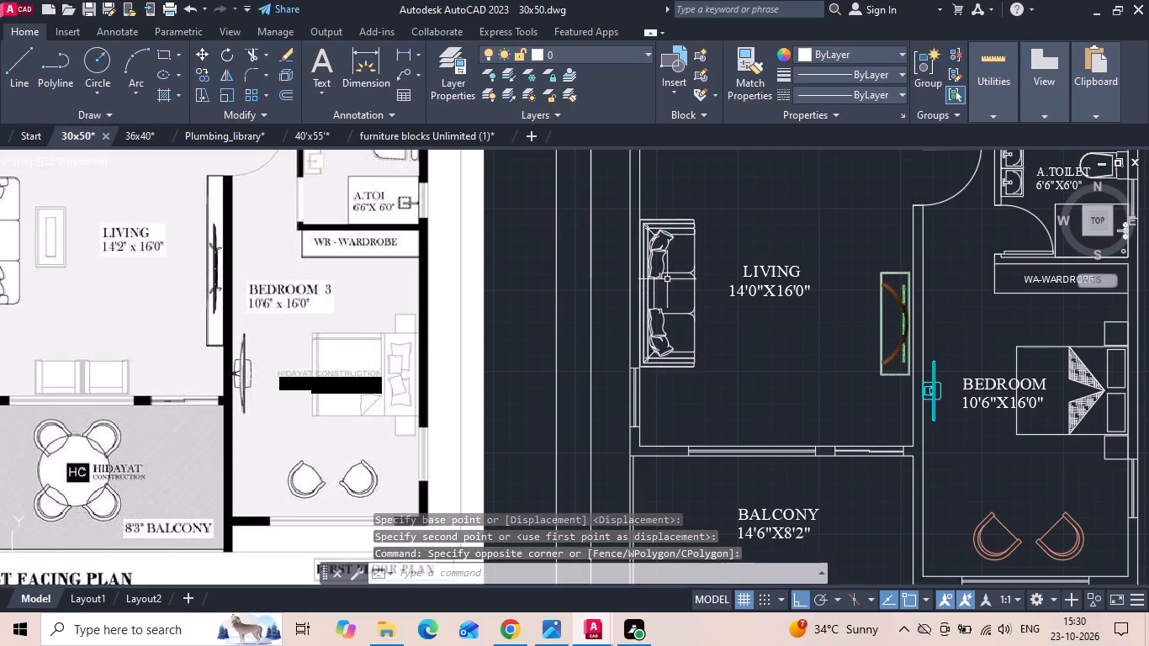
{"action": "left_click", "coordinate": [668, 273]}
{"action": "right_click", "coordinate": [668, 273]}
{"action": "left_click", "coordinate": [698, 305]}
{"action": "scroll", "coordinate": [710, 316], "scroll_direction": "up", "scroll_amount": 1}
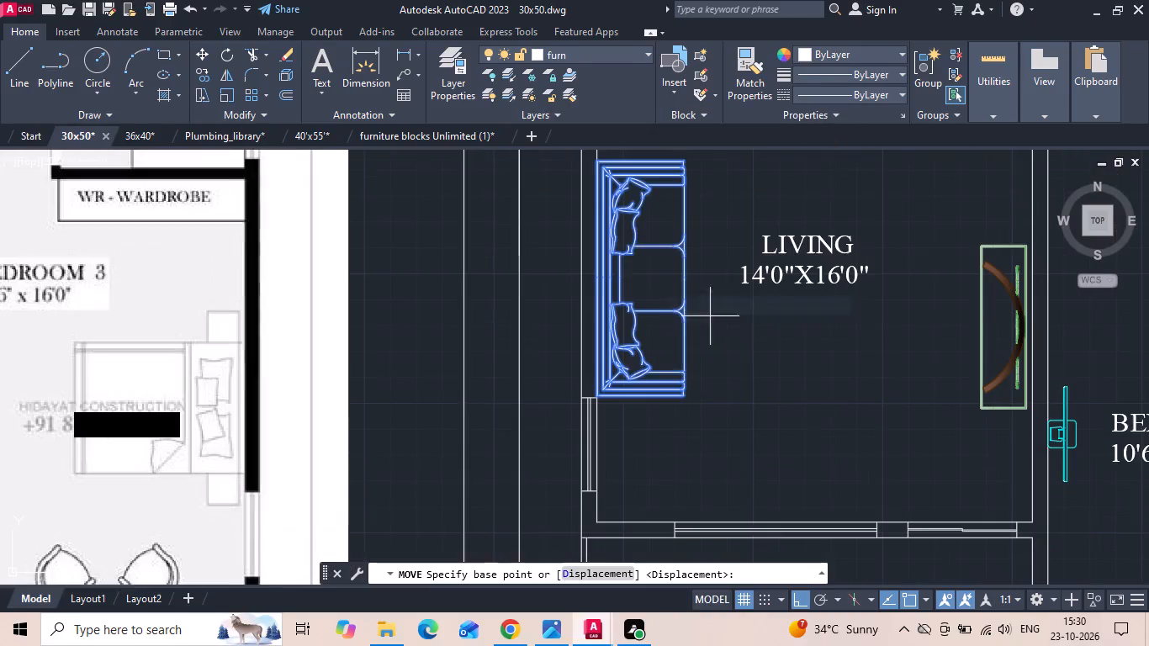
{"action": "left_click", "coordinate": [733, 381]}
{"action": "type", "text": "2"}
{"action": "key", "text": "space"}
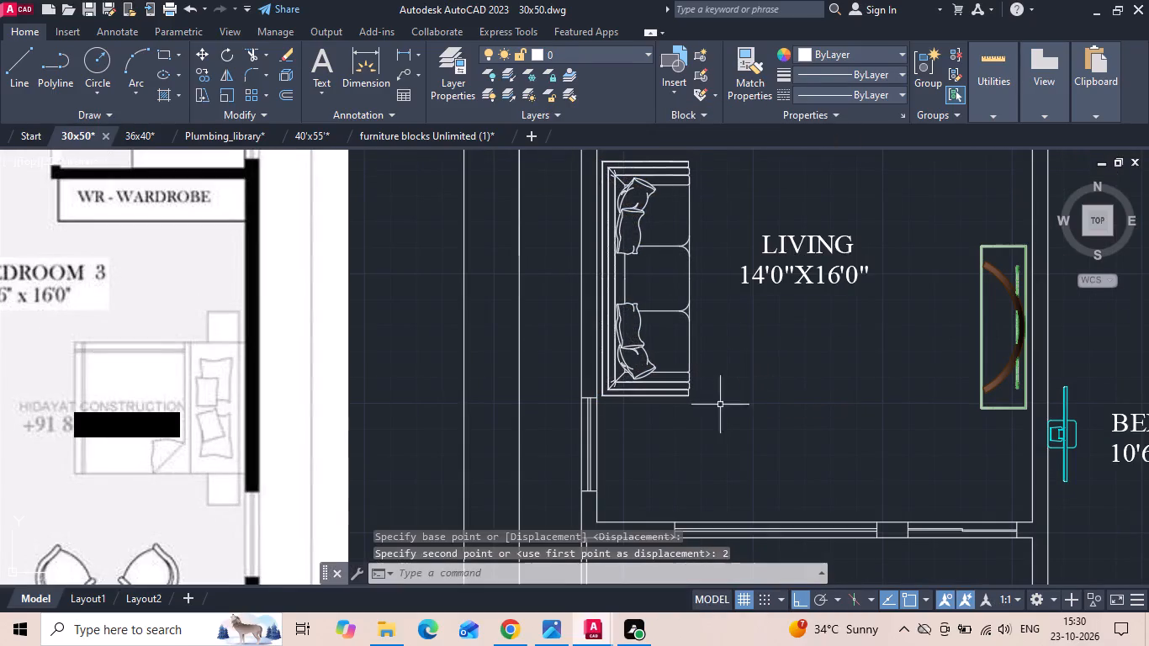
Copy the small orange armchair beside the first-floor plan horizontally into the plan's double-height area.
{"action": "scroll", "coordinate": [701, 412], "scroll_direction": "down", "scroll_amount": 2}
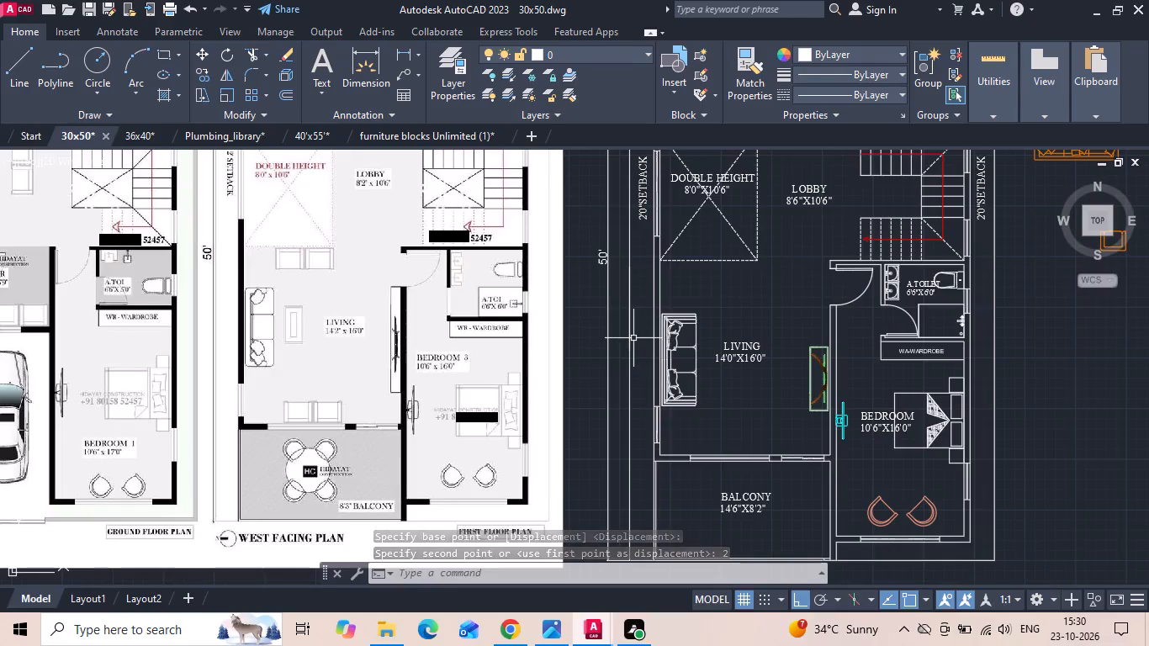
{"action": "scroll", "coordinate": [561, 331], "scroll_direction": "down", "scroll_amount": 1}
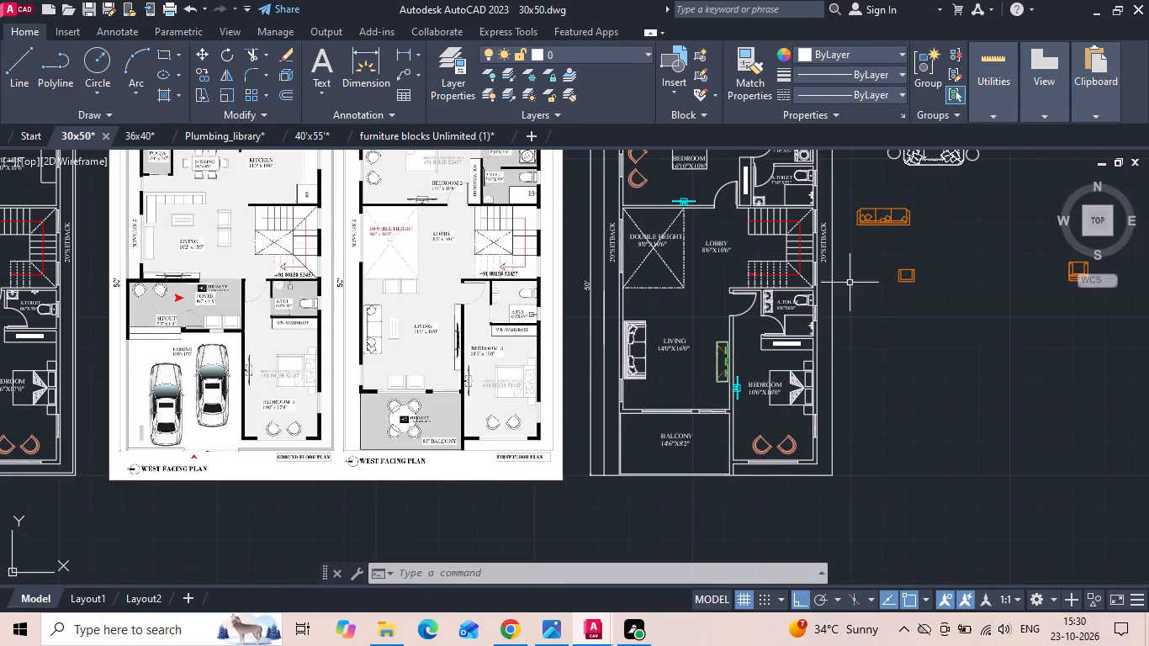
{"action": "scroll", "coordinate": [971, 243], "scroll_direction": "up", "scroll_amount": 3}
{"action": "left_click_drag", "start_coordinate": [786, 326], "coordinate": [718, 380]}
{"action": "left_click", "coordinate": [665, 398]}
{"action": "scroll", "coordinate": [665, 398], "scroll_direction": "down", "scroll_amount": 3}
{"action": "scroll", "coordinate": [858, 368], "scroll_direction": "up", "scroll_amount": 3}
{"action": "scroll", "coordinate": [858, 375], "scroll_direction": "down", "scroll_amount": 3}
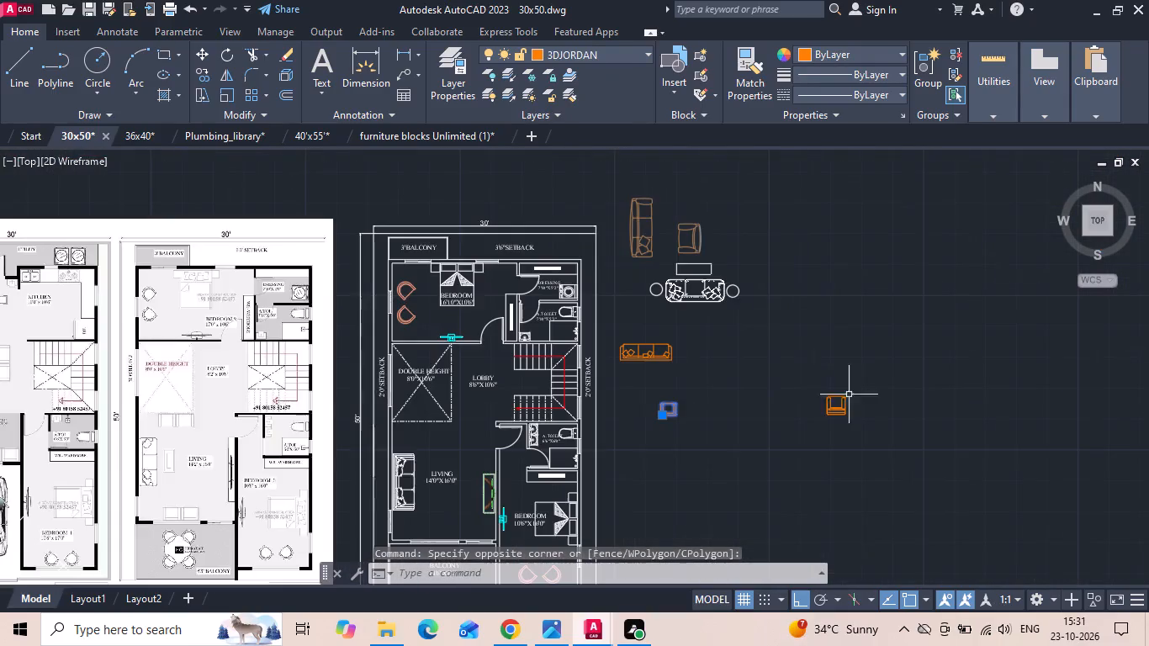
{"action": "scroll", "coordinate": [692, 237], "scroll_direction": "up", "scroll_amount": 2}
{"action": "scroll", "coordinate": [701, 230], "scroll_direction": "down", "scroll_amount": 2}
{"action": "right_click", "coordinate": [717, 358]}
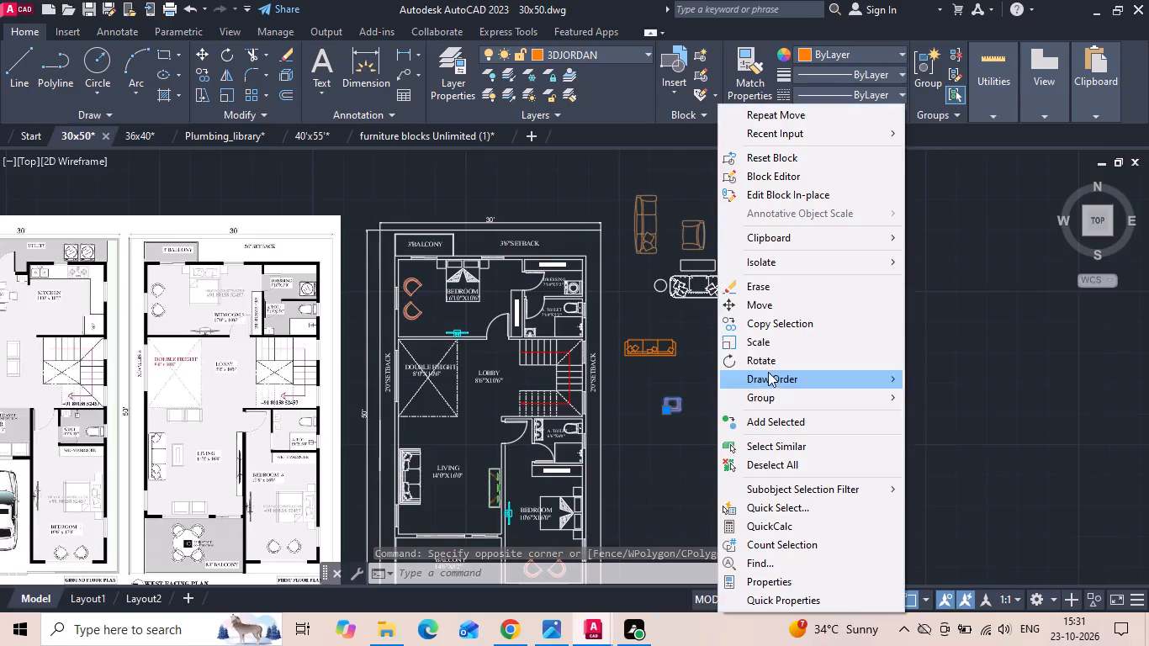
{"action": "left_click", "coordinate": [786, 327]}
{"action": "left_click_drag", "start_coordinate": [705, 419], "coordinate": [663, 437]}
{"action": "scroll", "coordinate": [464, 468], "scroll_direction": "up", "scroll_amount": 2}
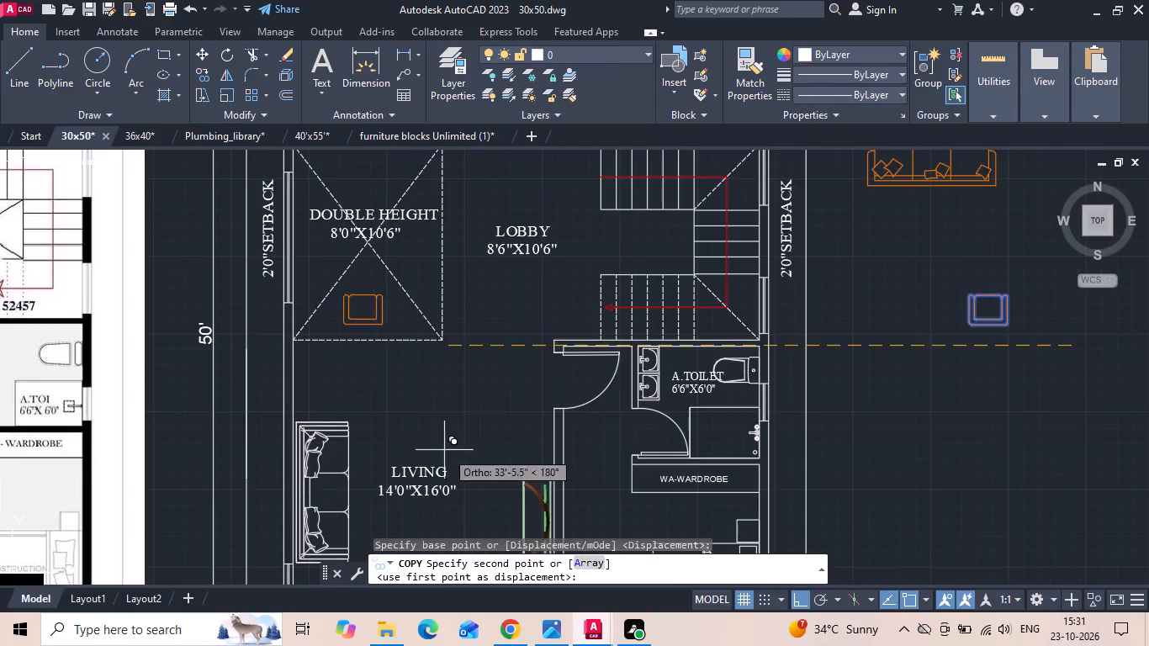
{"action": "left_click", "coordinate": [440, 447]}
{"action": "middle_click_drag", "start_coordinate": [461, 394], "coordinate": [559, 331]}
{"action": "key", "text": "Escape"}
Move the copied armchair straight down out of the double-height area into the Living, above the three-seat sofa.
{"action": "left_click", "coordinate": [479, 250]}
{"action": "left_click", "coordinate": [464, 252]}
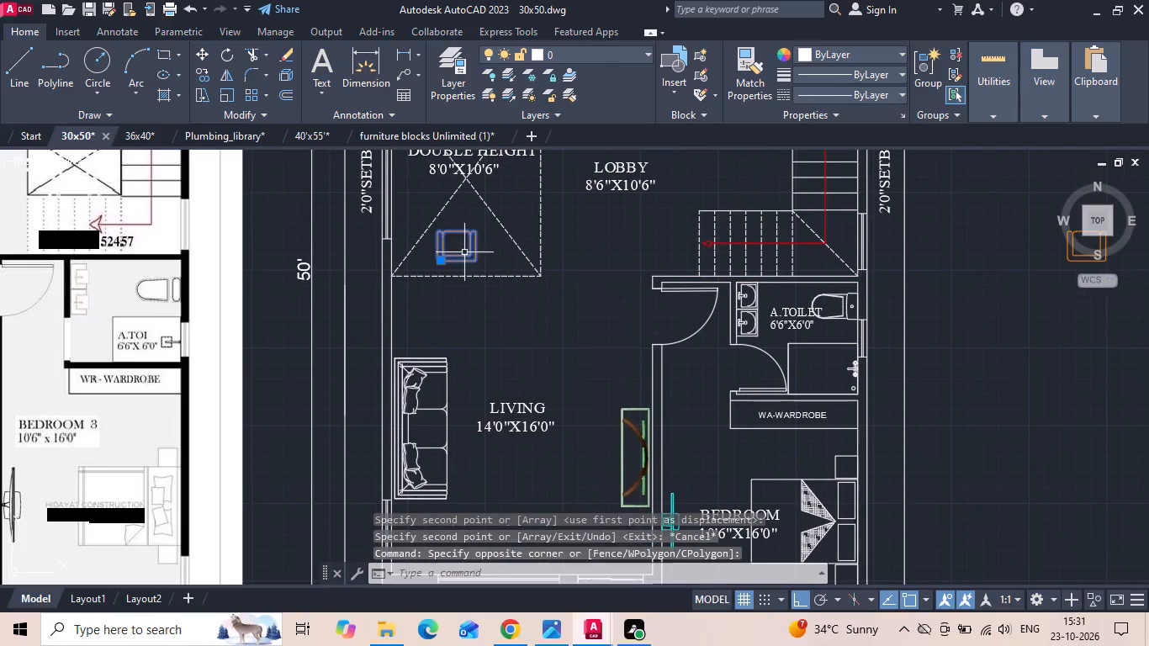
{"action": "right_click", "coordinate": [464, 252]}
{"action": "left_click", "coordinate": [476, 299]}
{"action": "scroll", "coordinate": [447, 246], "scroll_direction": "up", "scroll_amount": 1}
{"action": "left_click_drag", "start_coordinate": [447, 250], "coordinate": [447, 289]}
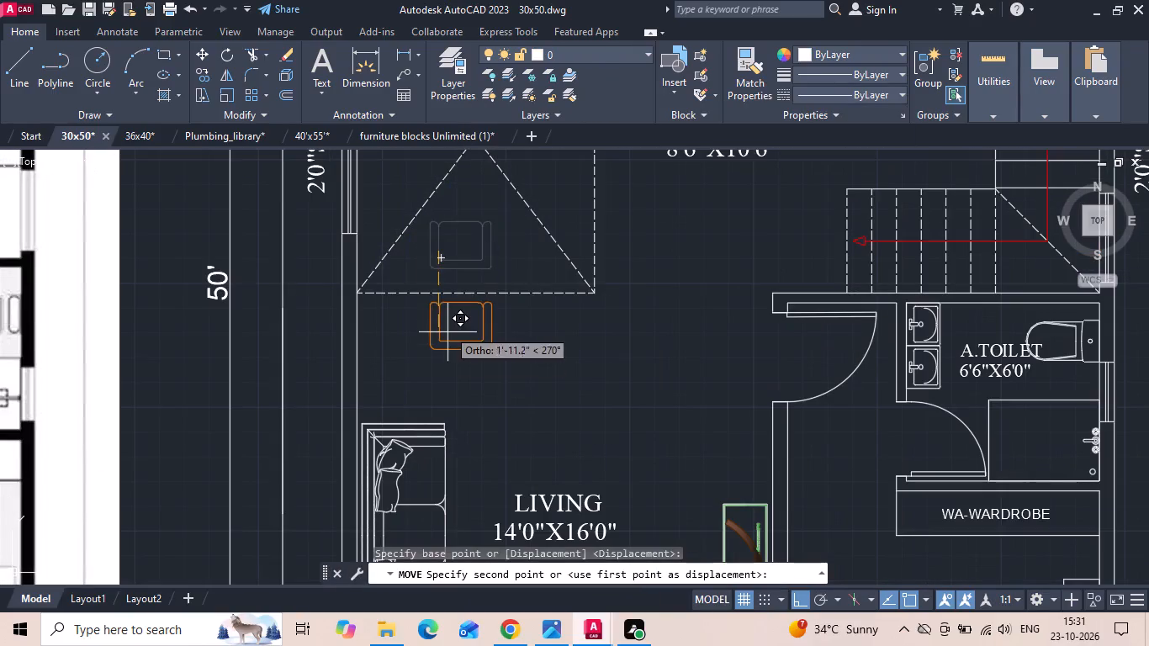
{"action": "left_click", "coordinate": [447, 347]}
Mirror the armchair about a horizontal line just below it and erase the source so its back faces the double-height area.
{"action": "left_click_drag", "start_coordinate": [516, 328], "coordinate": [498, 341]}
{"action": "left_click", "coordinate": [413, 373]}
{"action": "type", "text": "MI"}
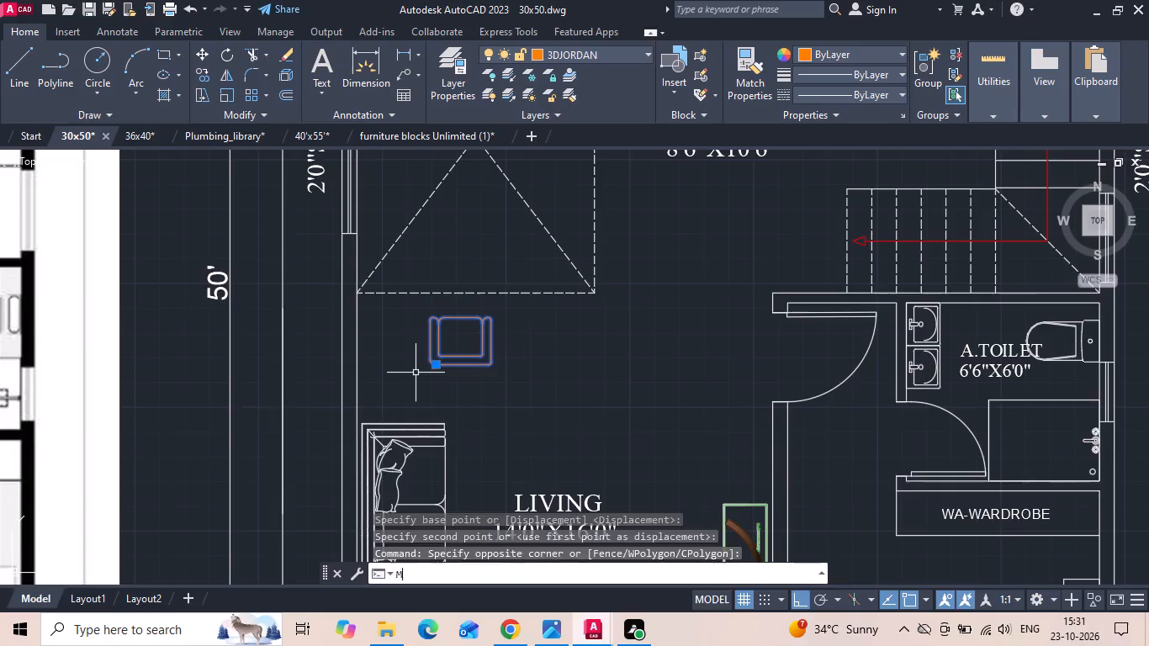
{"action": "key", "text": "space"}
{"action": "left_click_drag", "start_coordinate": [417, 389], "coordinate": [442, 389]}
{"action": "left_click", "coordinate": [506, 386]}
{"action": "type", "text": "Y"}
{"action": "key", "text": "space"}
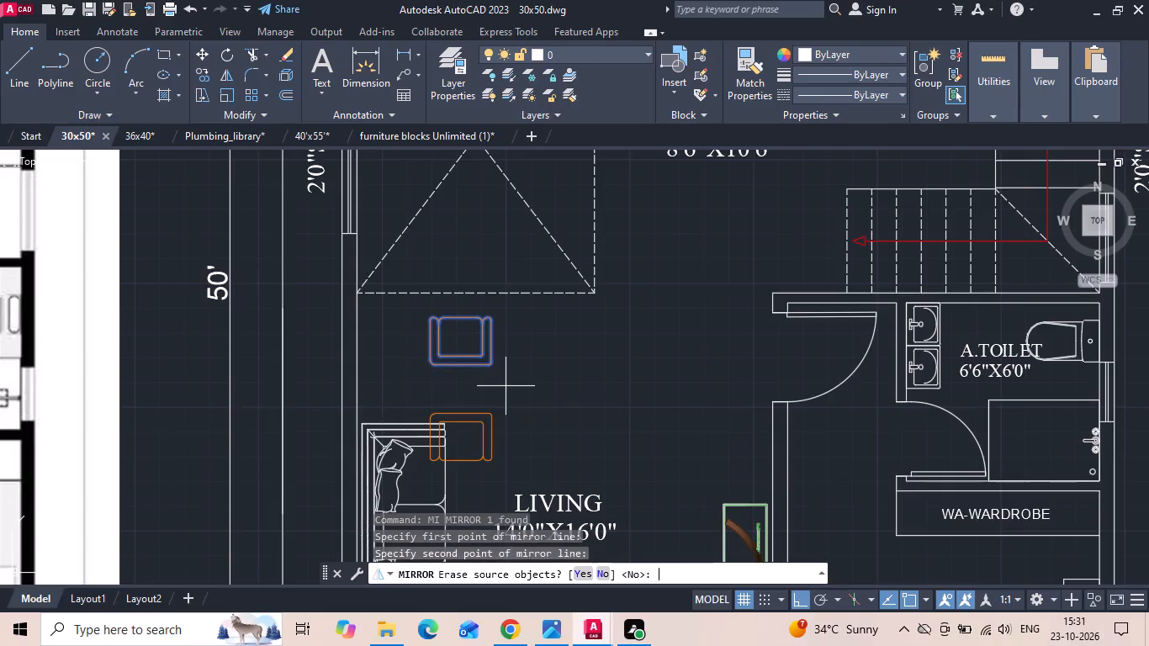
Move the mirrored armchair straight up, clear of the three-seat sofa, to just below the double-height area.
{"action": "left_click_drag", "start_coordinate": [483, 432], "coordinate": [479, 411]}
{"action": "left_click", "coordinate": [458, 364]}
{"action": "right_click", "coordinate": [458, 363]}
{"action": "left_click", "coordinate": [511, 299]}
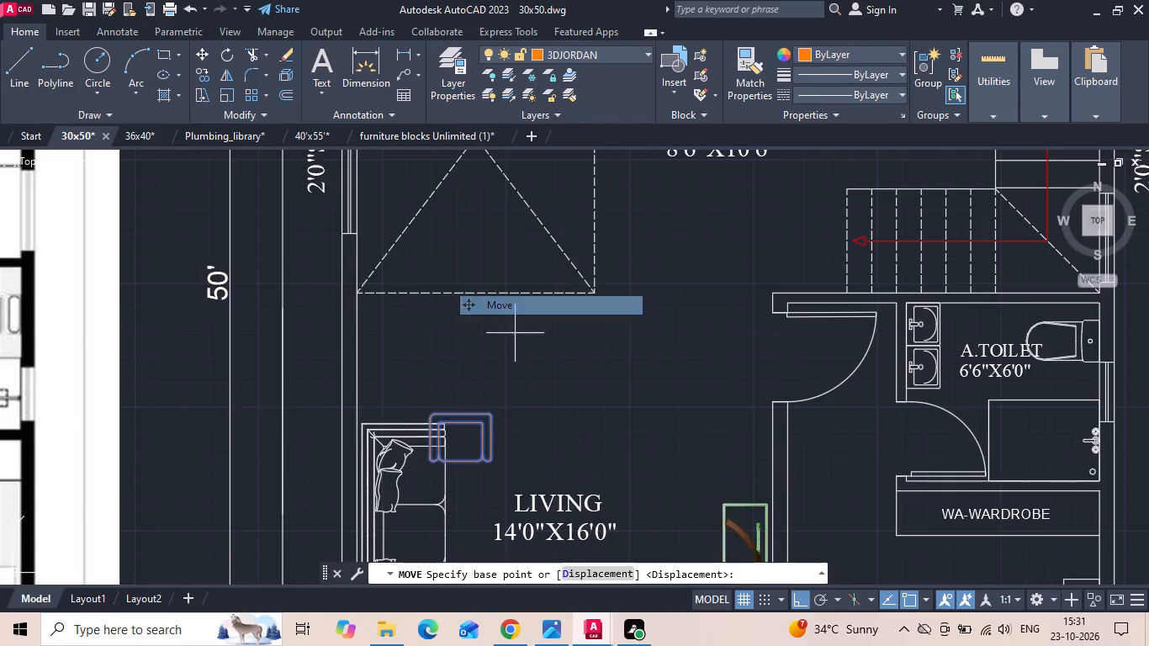
{"action": "left_click_drag", "start_coordinate": [505, 432], "coordinate": [507, 410]}
{"action": "scroll", "coordinate": [506, 331], "scroll_direction": "down", "scroll_amount": 2}
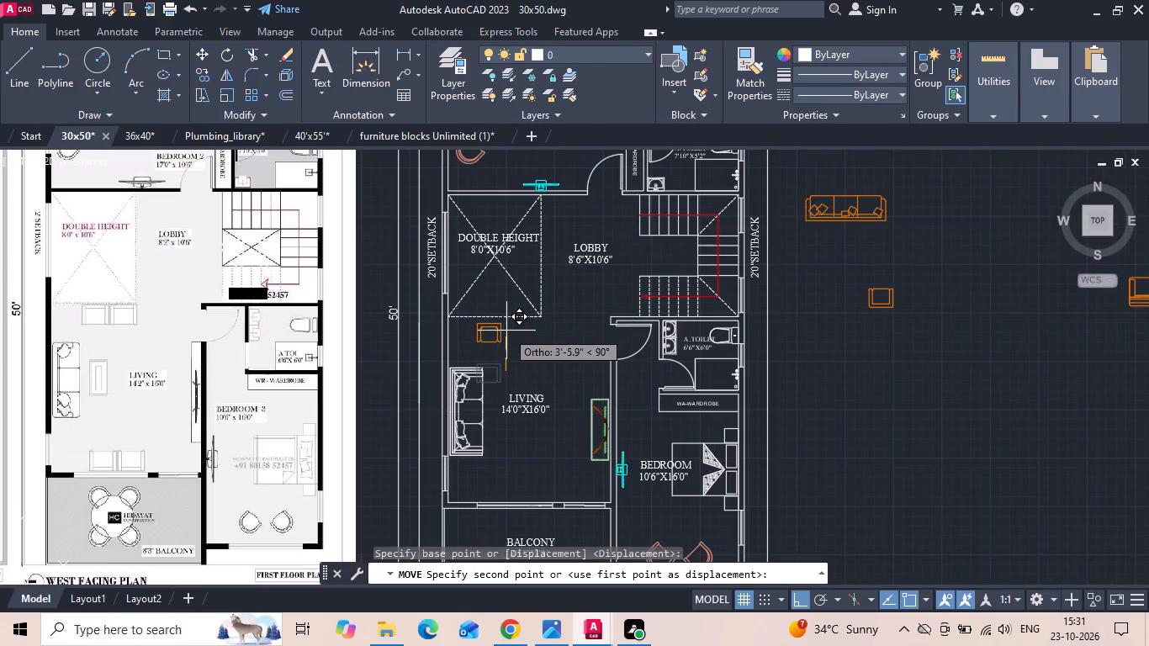
{"action": "left_click", "coordinate": [506, 331]}
{"action": "scroll", "coordinate": [474, 346], "scroll_direction": "up", "scroll_amount": 3}
{"action": "key", "text": "Escape"}
Copy the armchair horizontally so a second one stands directly beside it below the double-height area.
{"action": "left_click_drag", "start_coordinate": [592, 291], "coordinate": [580, 289]}
{"action": "left_click", "coordinate": [551, 294]}
{"action": "right_click", "coordinate": [551, 294]}
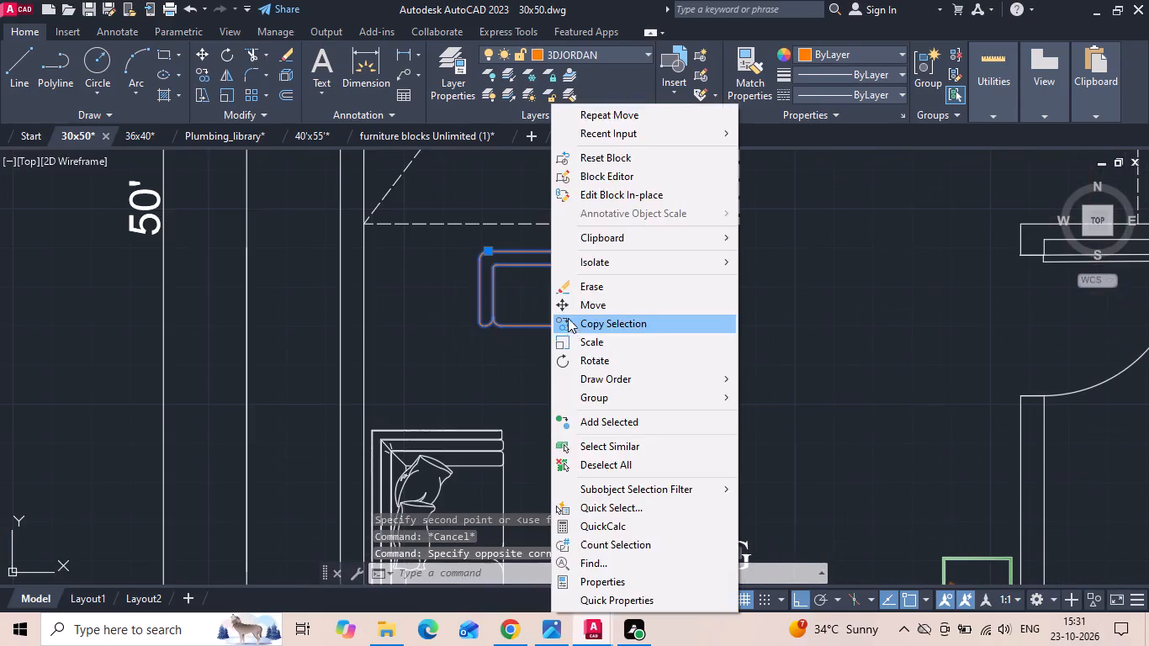
{"action": "left_click", "coordinate": [580, 320]}
{"action": "scroll", "coordinate": [489, 320], "scroll_direction": "up", "scroll_amount": 2}
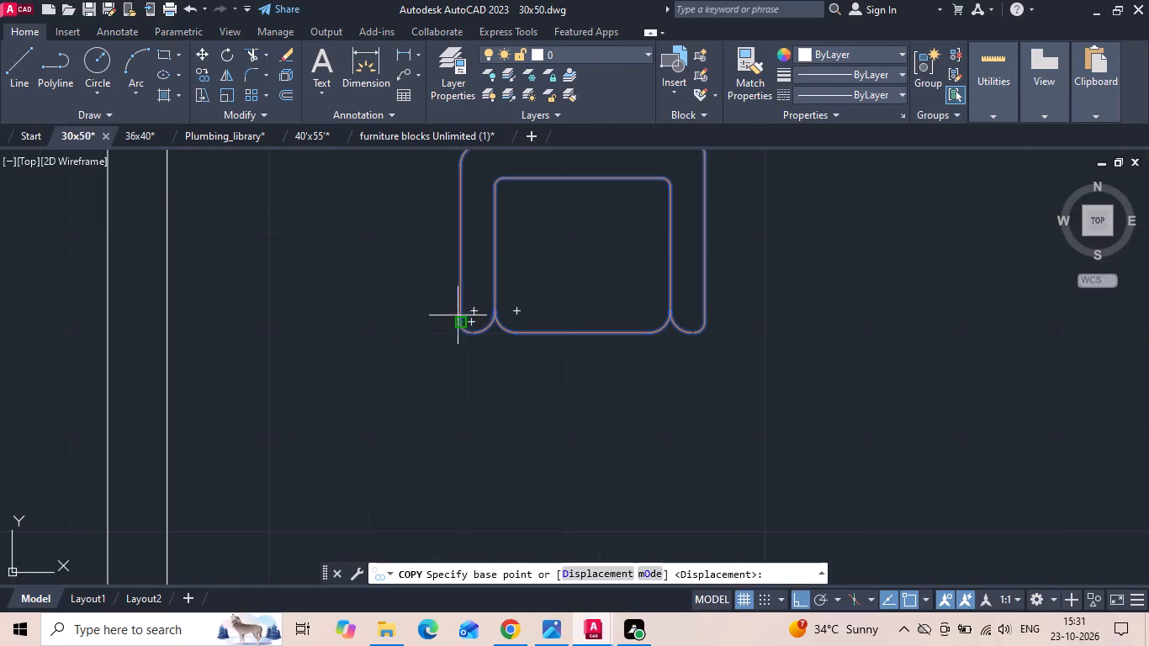
{"action": "left_click", "coordinate": [457, 325]}
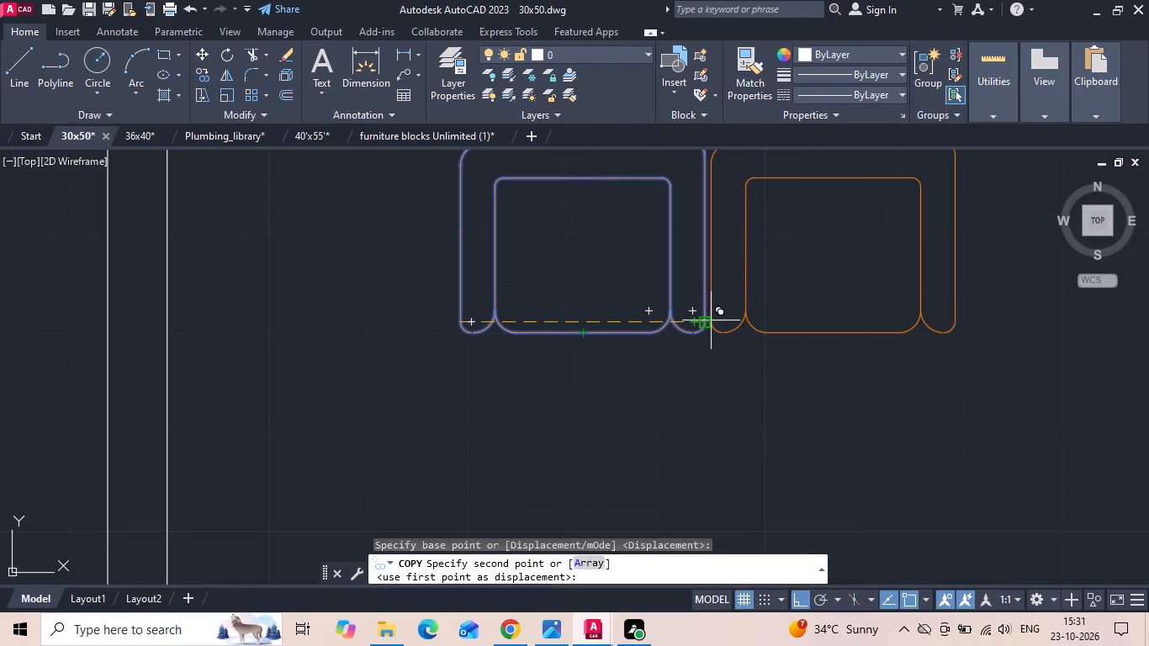
{"action": "left_click", "coordinate": [710, 320]}
{"action": "scroll", "coordinate": [612, 320], "scroll_direction": "down", "scroll_amount": 2}
{"action": "key", "text": "Escape"}
Mirror the armchair pair about a horizontal line below it, keeping the source pair.
{"action": "left_click_drag", "start_coordinate": [767, 273], "coordinate": [727, 289]}
{"action": "left_click", "coordinate": [514, 310]}
{"action": "type", "text": "MI"}
{"action": "key", "text": "space"}
{"action": "scroll", "coordinate": [553, 268], "scroll_direction": "down", "scroll_amount": 2}
{"action": "left_click", "coordinate": [644, 320]}
{"action": "left_click", "coordinate": [557, 322]}
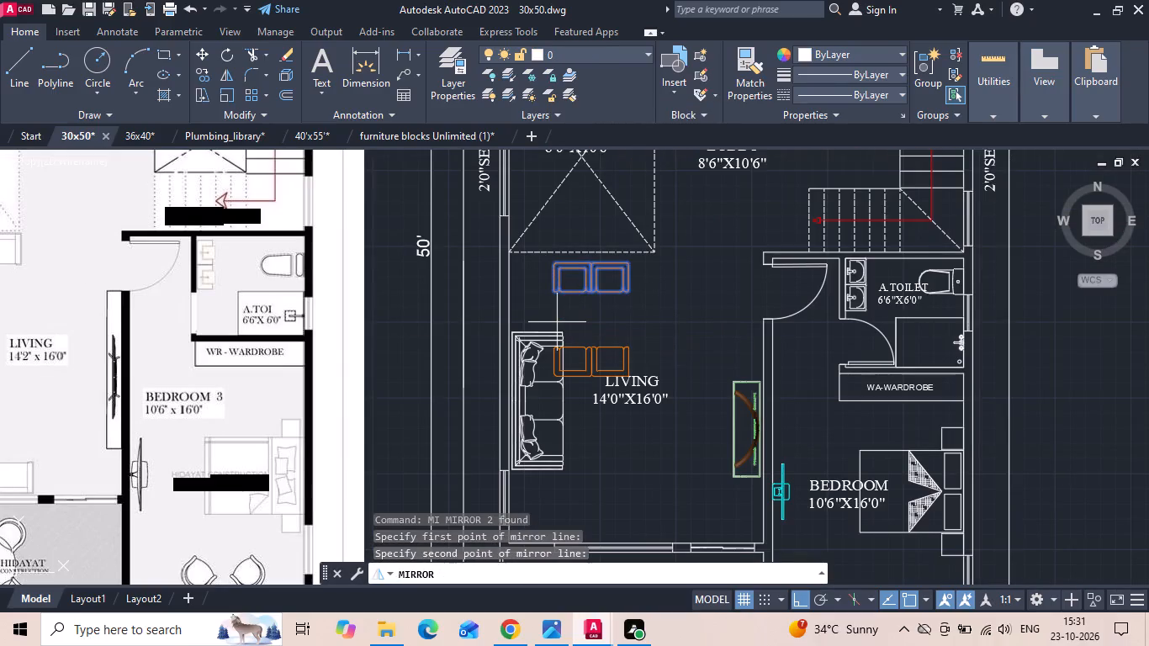
{"action": "type", "text": "N"}
{"action": "key", "text": "space"}
Move the mirrored armchair pair straight down to the Living's wall beside the Balcony.
{"action": "middle_click_drag", "start_coordinate": [567, 323], "coordinate": [599, 256]}
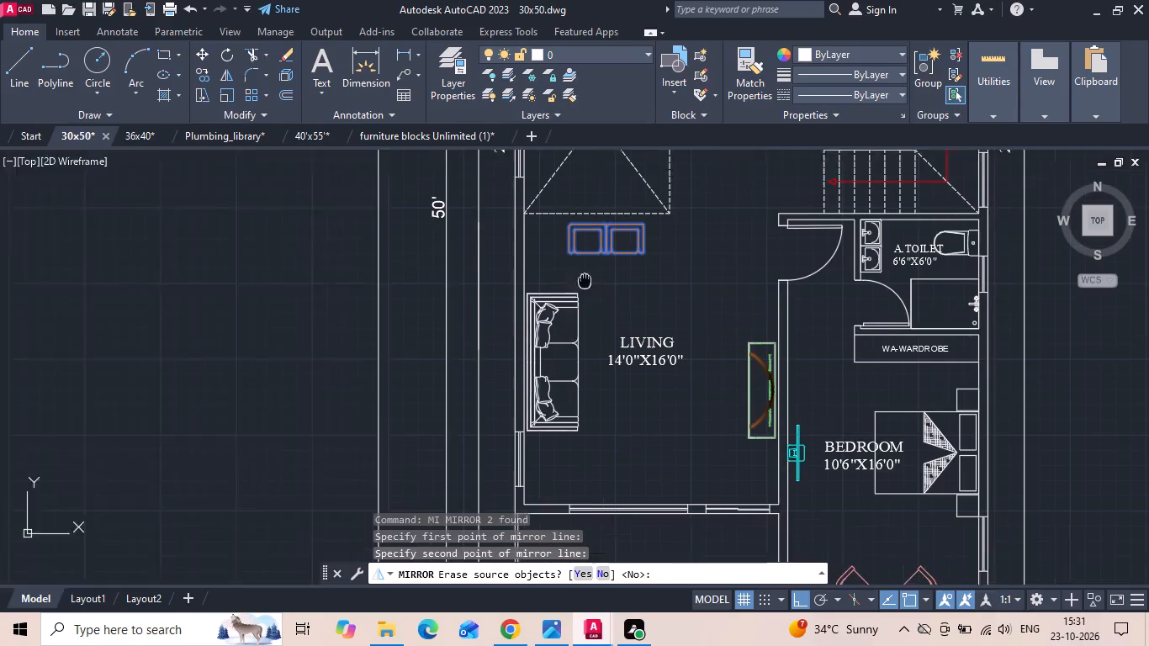
{"action": "middle_click_drag", "start_coordinate": [599, 256], "coordinate": [599, 254]}
{"action": "scroll", "coordinate": [749, 271], "scroll_direction": "down", "scroll_amount": 1}
{"action": "scroll", "coordinate": [710, 320], "scroll_direction": "up", "scroll_amount": 2}
{"action": "left_click_drag", "start_coordinate": [678, 211], "coordinate": [670, 213]}
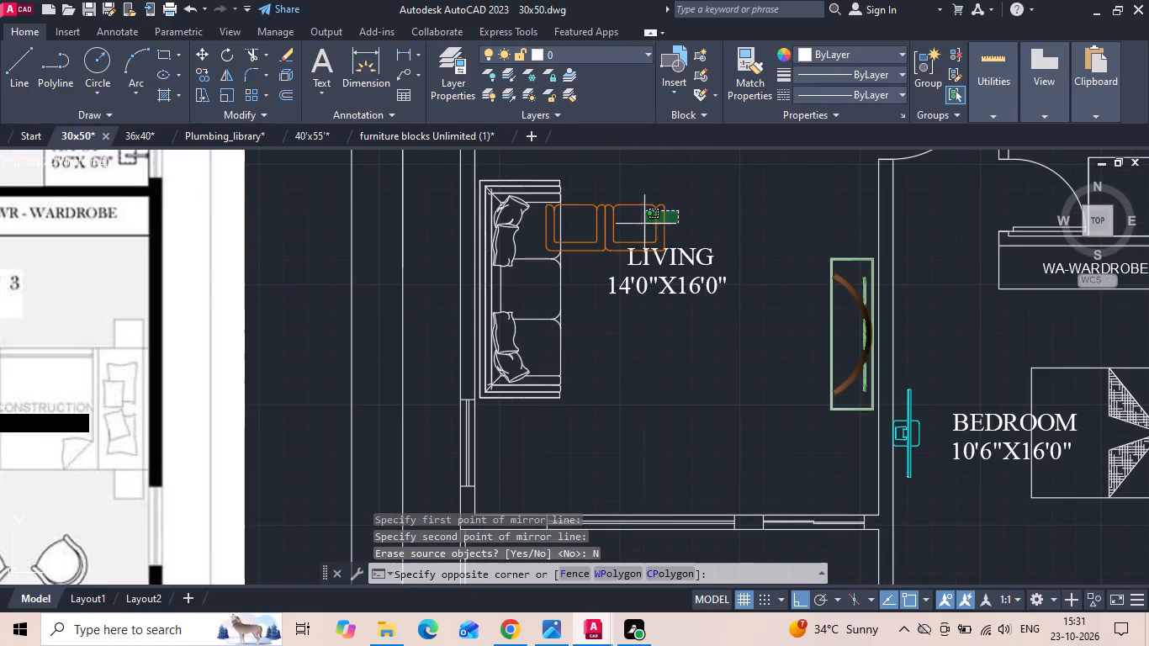
{"action": "left_click", "coordinate": [590, 232]}
{"action": "right_click", "coordinate": [590, 232]}
{"action": "left_click", "coordinate": [617, 324]}
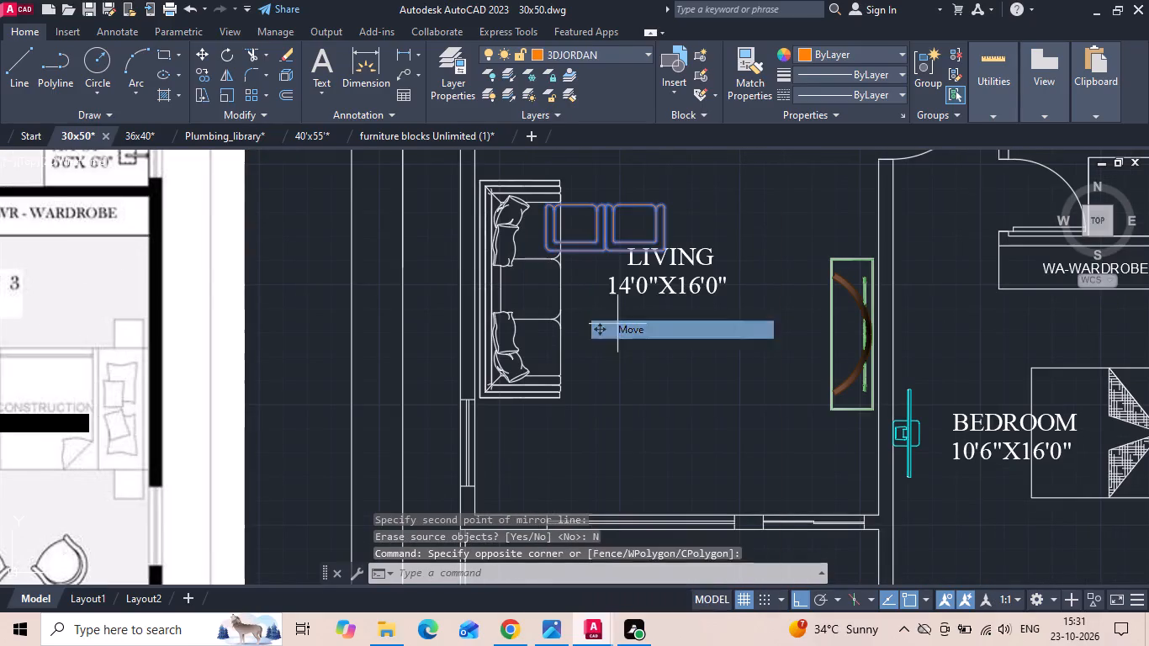
{"action": "left_click_drag", "start_coordinate": [604, 270], "coordinate": [604, 284]}
{"action": "middle_click_drag", "start_coordinate": [603, 437], "coordinate": [602, 322]}
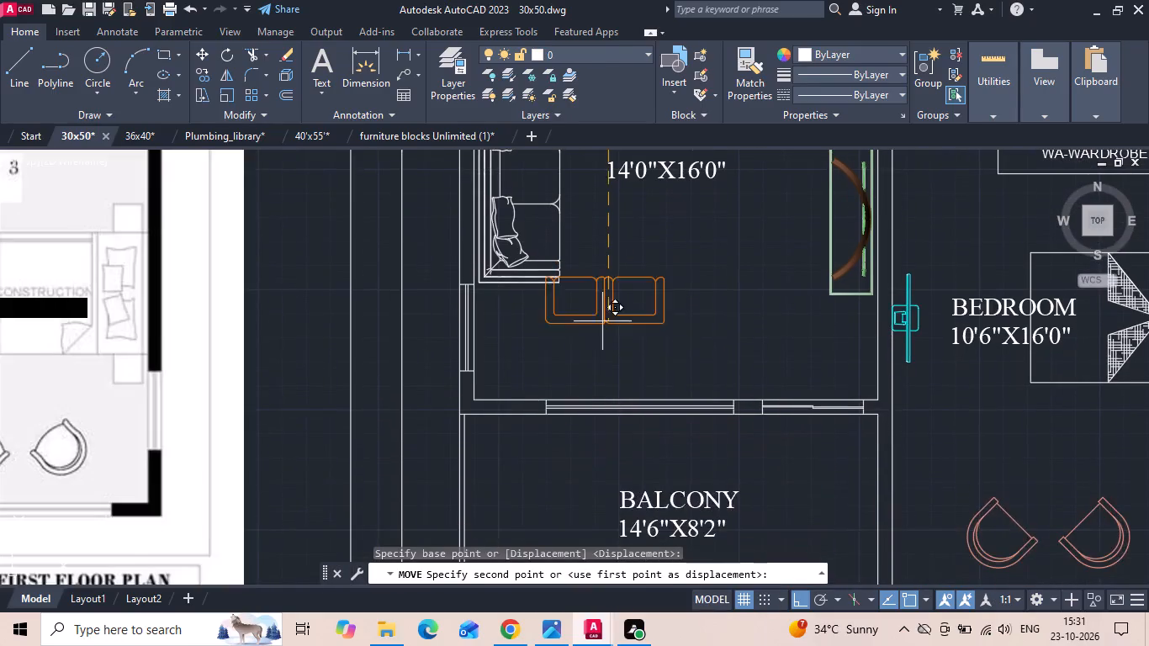
{"action": "scroll", "coordinate": [605, 385], "scroll_direction": "up", "scroll_amount": 1}
{"action": "left_click", "coordinate": [603, 407]}
Move the lower armchair pair so its backs align with the inner face of the Balcony-side wall.
{"action": "left_click_drag", "start_coordinate": [750, 321], "coordinate": [694, 339]}
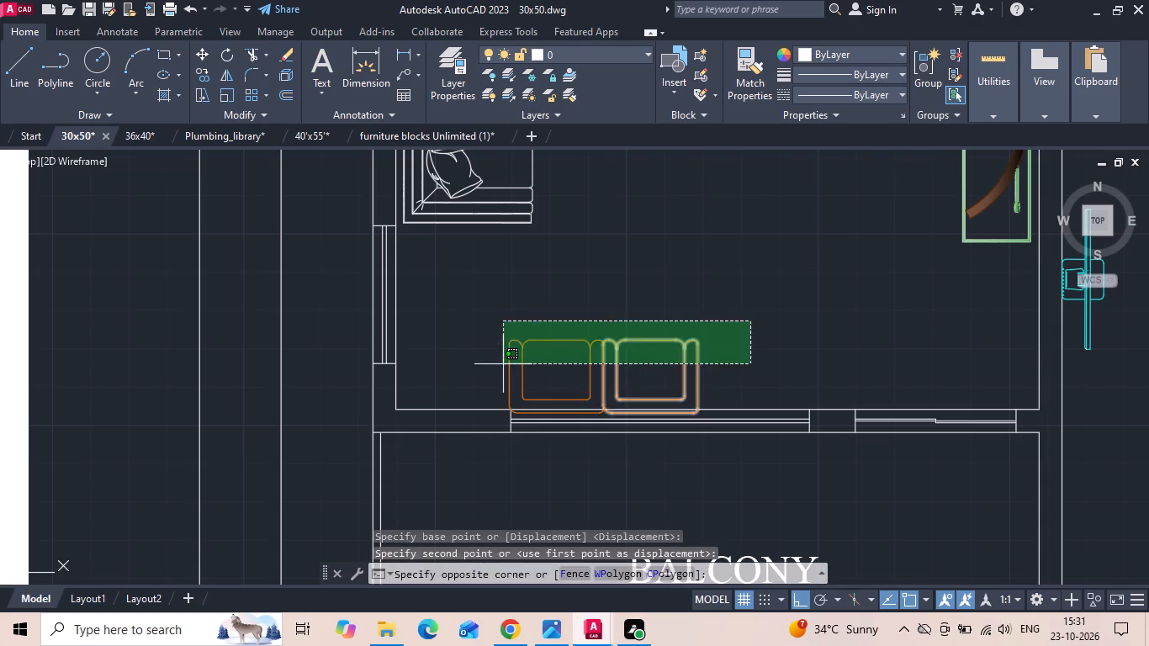
{"action": "left_click", "coordinate": [501, 364]}
{"action": "right_click", "coordinate": [513, 364]}
{"action": "left_click", "coordinate": [539, 326]}
{"action": "scroll", "coordinate": [558, 424], "scroll_direction": "up", "scroll_amount": 3}
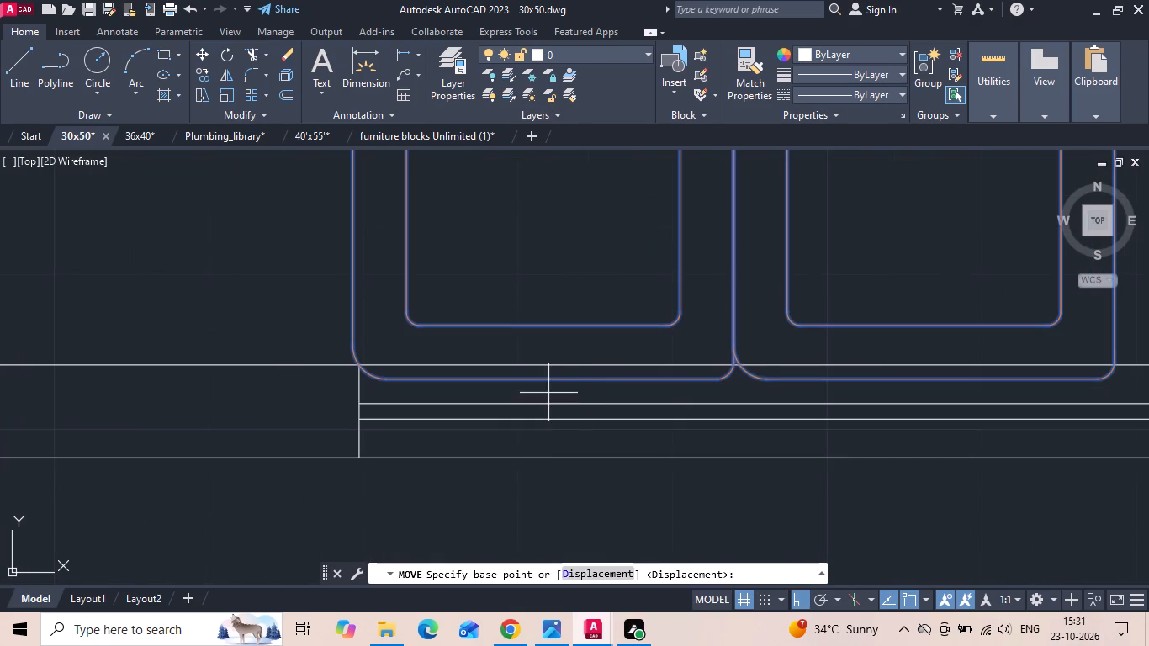
{"action": "left_click", "coordinate": [548, 384]}
{"action": "left_click", "coordinate": [549, 365]}
{"action": "scroll", "coordinate": [549, 365], "scroll_direction": "down", "scroll_amount": 2}
Shift the lower armchair pair horizontally along the Balcony-side wall towards the sliding door, in front of the window.
{"action": "left_click_drag", "start_coordinate": [691, 306], "coordinate": [682, 306]}
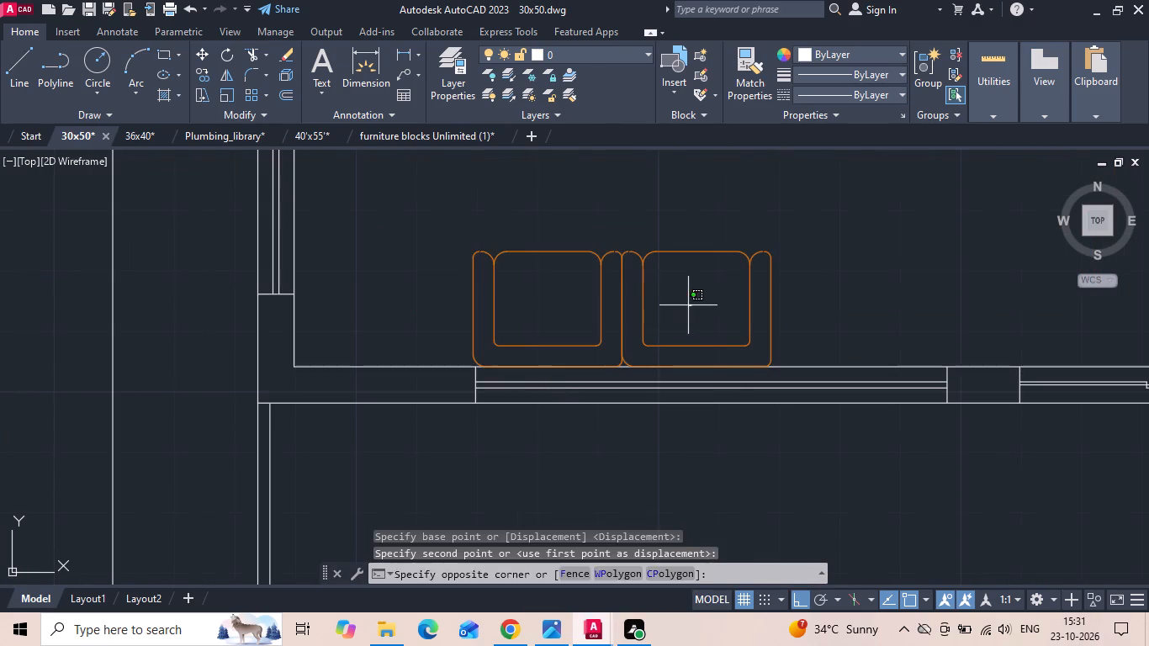
{"action": "left_click_drag", "start_coordinate": [682, 306], "coordinate": [646, 316]}
{"action": "left_click", "coordinate": [552, 330]}
{"action": "right_click", "coordinate": [551, 330]}
{"action": "left_click", "coordinate": [560, 334]}
{"action": "left_click", "coordinate": [866, 281]}
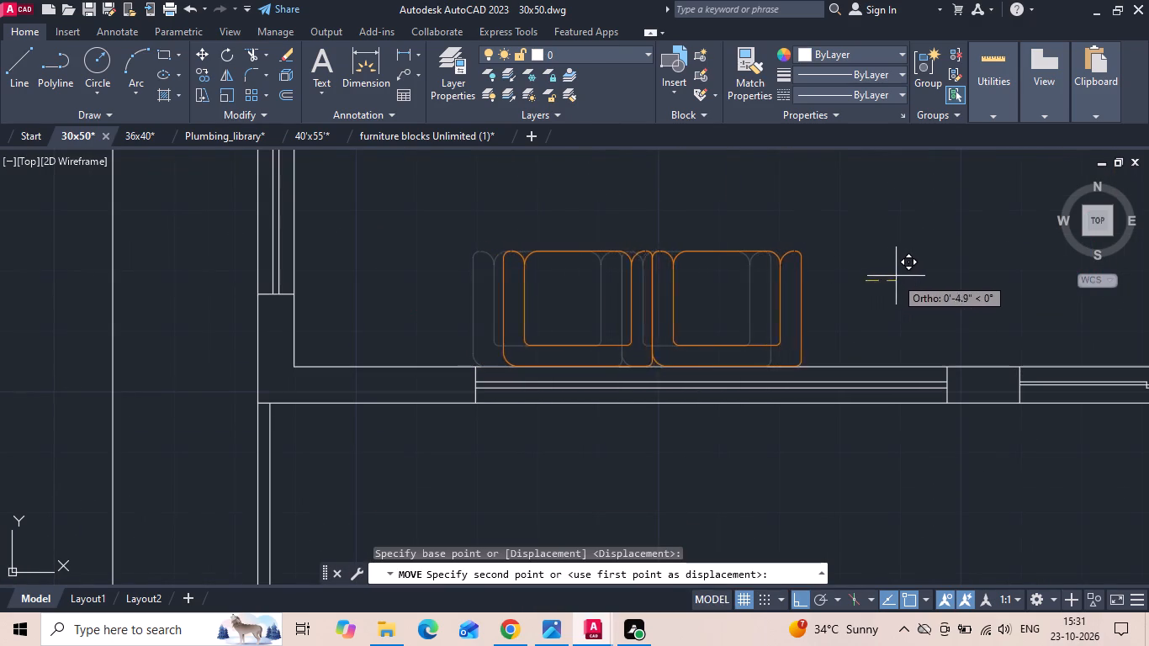
{"action": "left_click", "coordinate": [934, 269]}
{"action": "scroll", "coordinate": [596, 422], "scroll_direction": "down", "scroll_amount": 2}
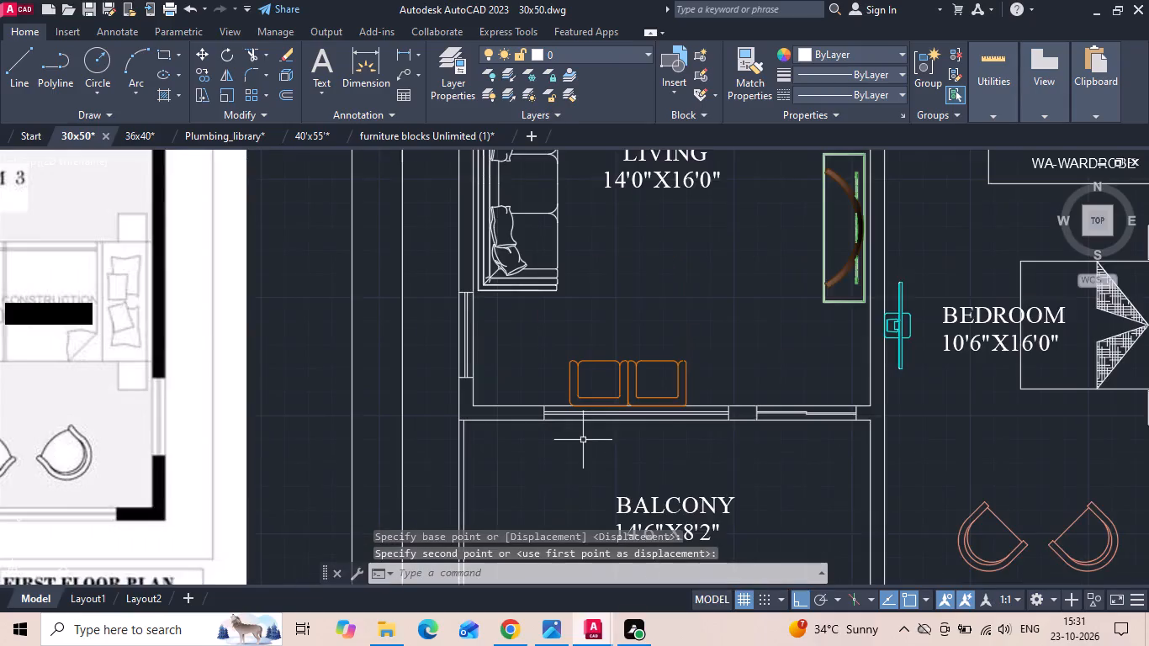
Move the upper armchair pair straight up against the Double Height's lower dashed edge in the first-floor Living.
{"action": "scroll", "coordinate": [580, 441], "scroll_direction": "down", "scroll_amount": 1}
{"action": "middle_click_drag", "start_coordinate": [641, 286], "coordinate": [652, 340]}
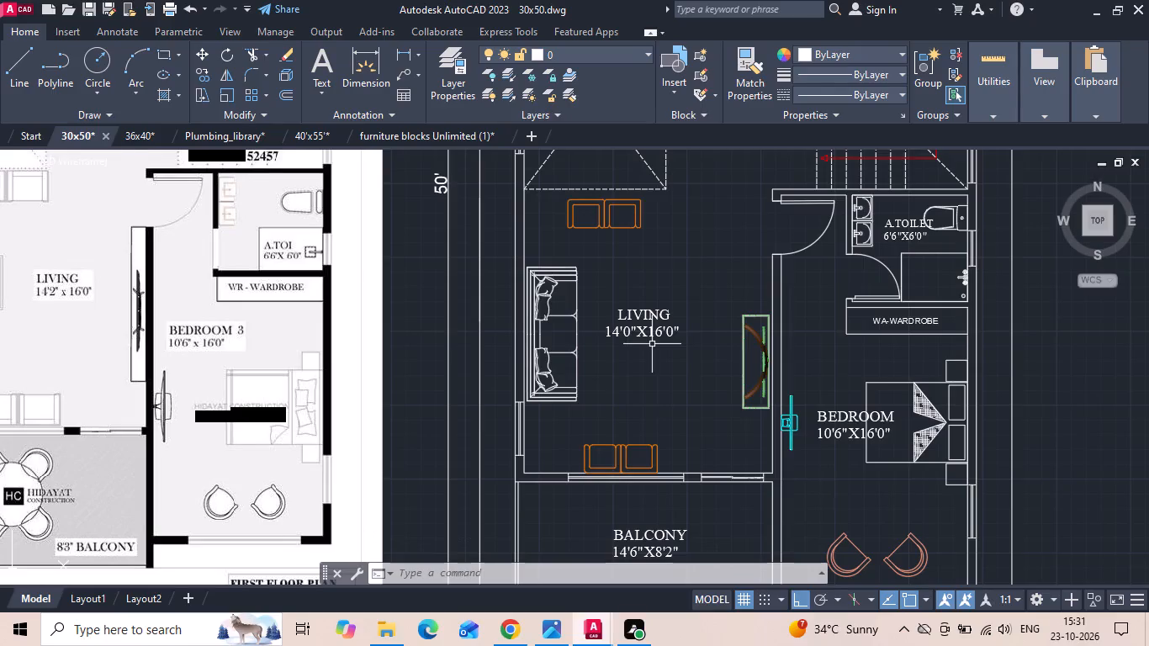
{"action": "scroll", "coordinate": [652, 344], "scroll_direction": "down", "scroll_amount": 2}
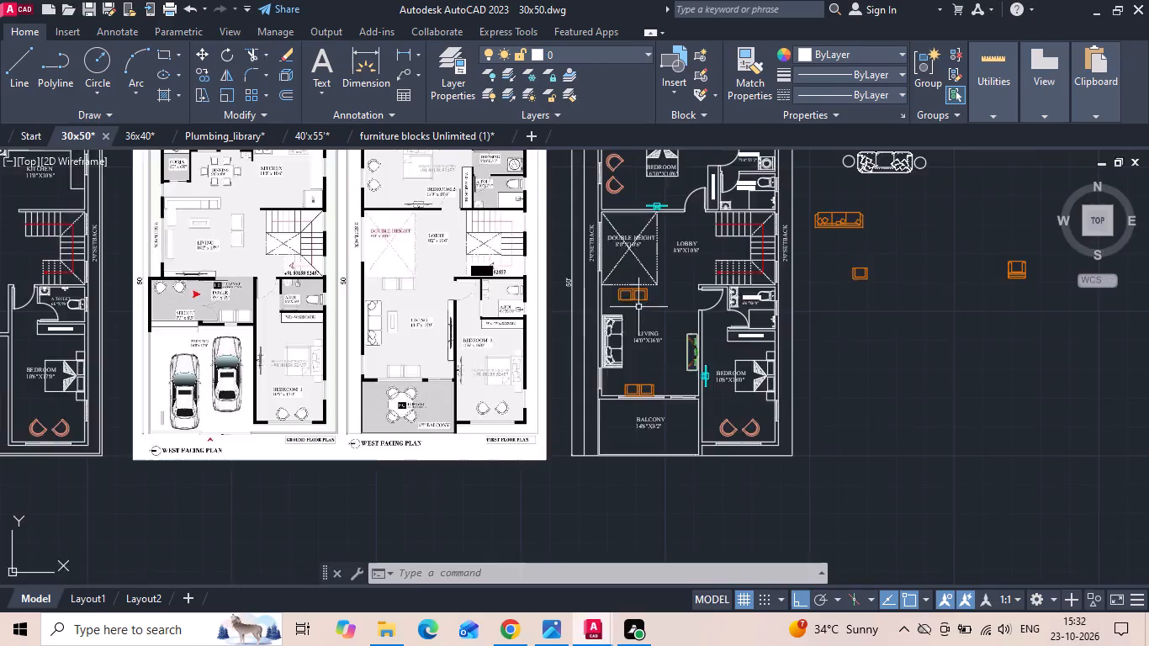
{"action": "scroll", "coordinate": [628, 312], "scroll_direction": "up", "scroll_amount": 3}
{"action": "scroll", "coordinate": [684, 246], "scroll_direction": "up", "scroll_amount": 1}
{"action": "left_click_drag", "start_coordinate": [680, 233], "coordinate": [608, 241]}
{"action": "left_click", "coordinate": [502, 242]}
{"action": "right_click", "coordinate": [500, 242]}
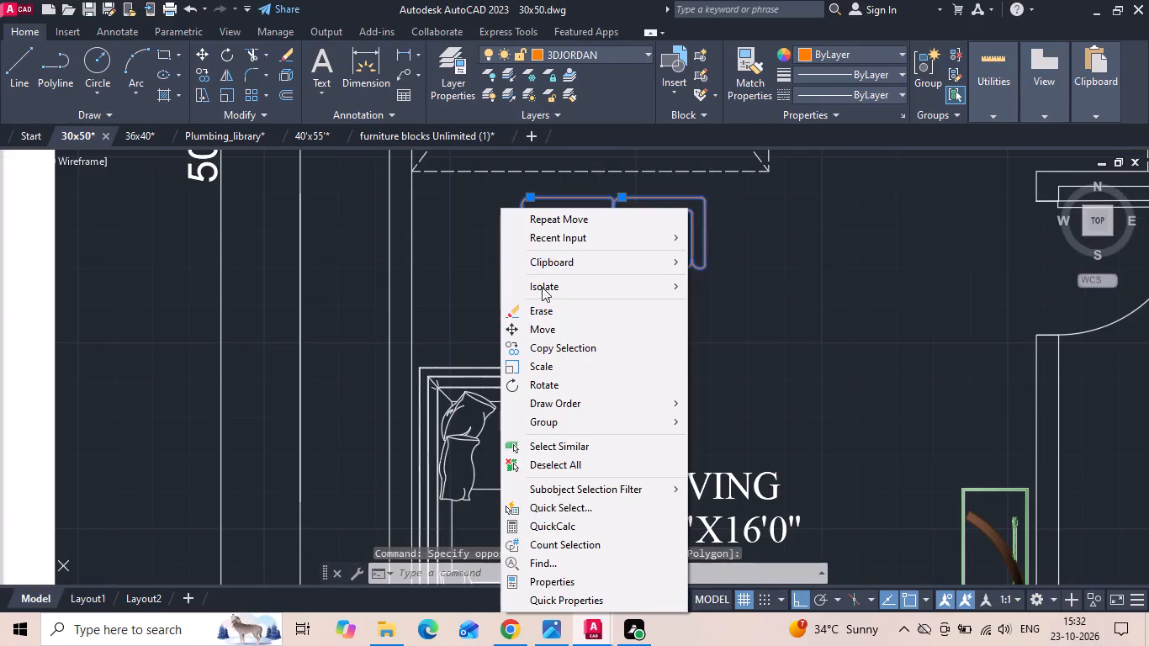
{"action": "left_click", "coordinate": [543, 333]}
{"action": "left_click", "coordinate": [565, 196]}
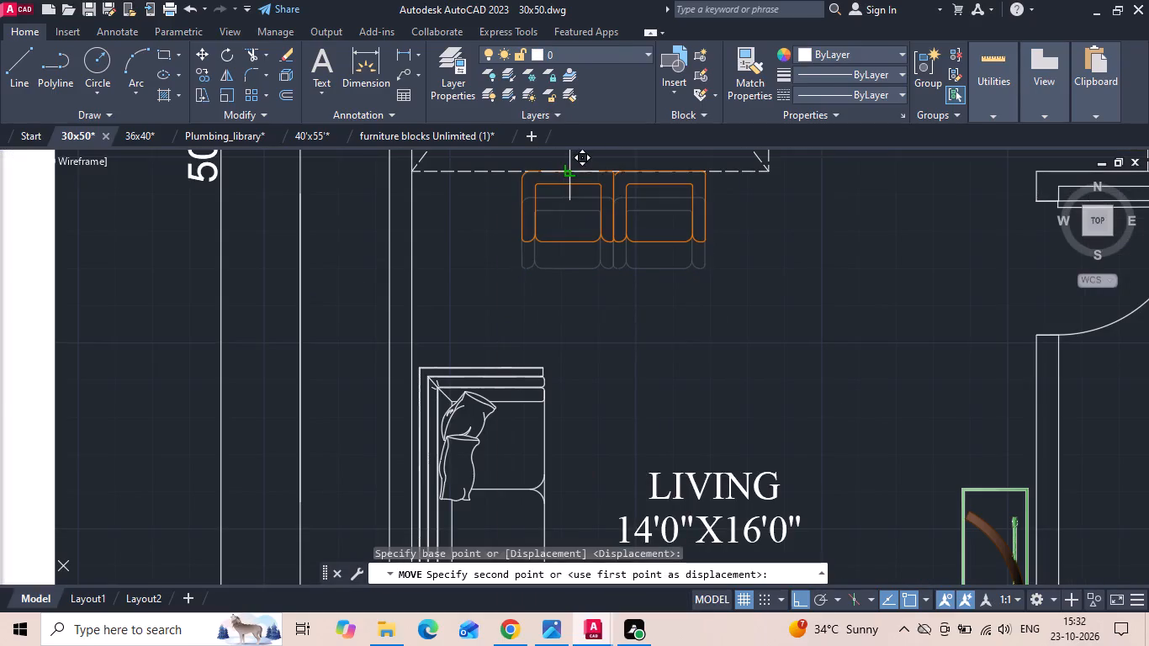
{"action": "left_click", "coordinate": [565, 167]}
Erase the upper armchair pair below the Double Height.
{"action": "scroll", "coordinate": [678, 216], "scroll_direction": "down", "scroll_amount": 3}
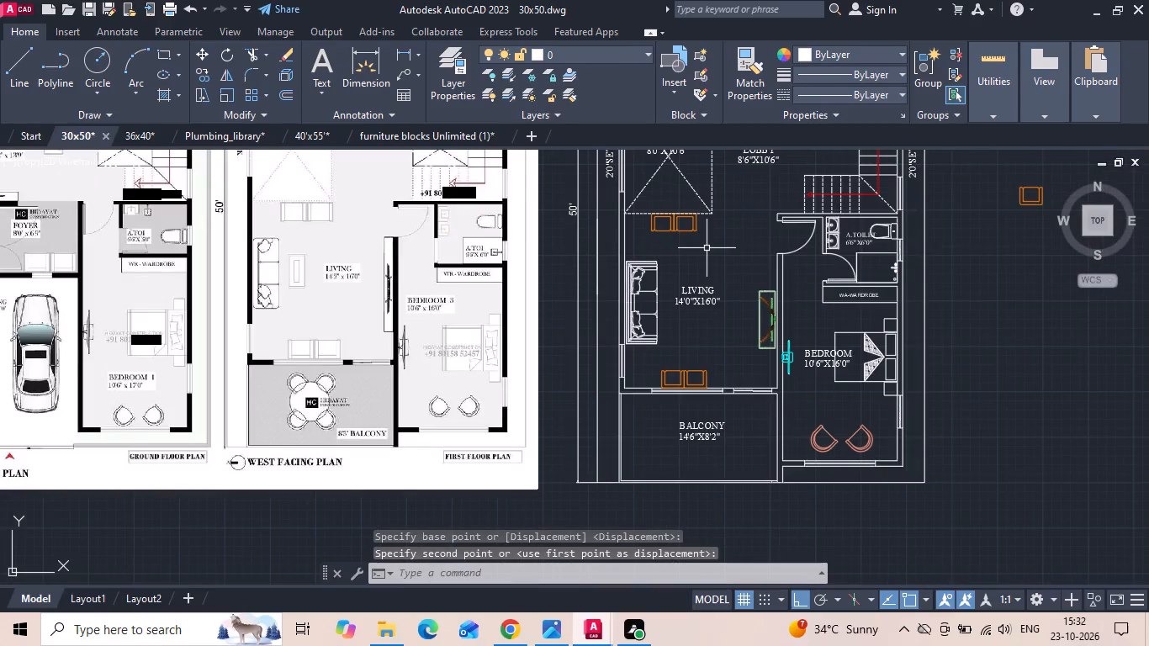
{"action": "scroll", "coordinate": [703, 224], "scroll_direction": "up", "scroll_amount": 1}
{"action": "left_click_drag", "start_coordinate": [698, 223], "coordinate": [673, 225]}
{"action": "left_click", "coordinate": [606, 228]}
{"action": "key", "text": "Delete"}
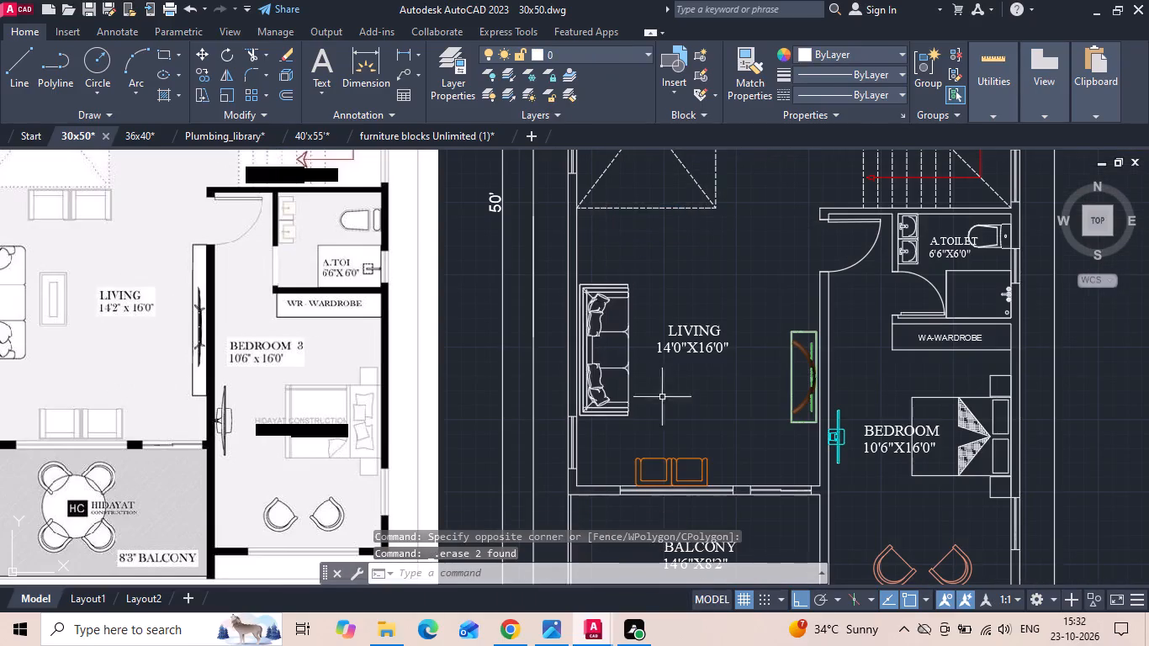
Mirror the lower armchair pair about a horizontal line across the Living, keeping the source pair.
{"action": "left_click_drag", "start_coordinate": [710, 434], "coordinate": [665, 469]}
{"action": "left_click", "coordinate": [619, 473]}
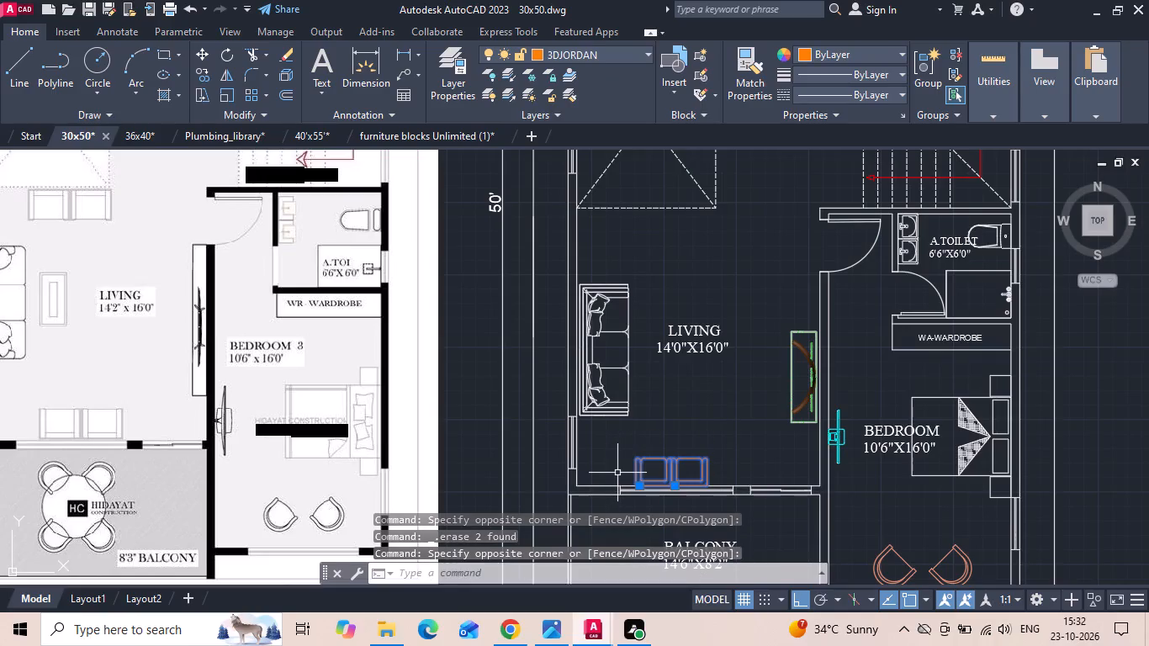
{"action": "type", "text": "MI"}
{"action": "key", "text": "space"}
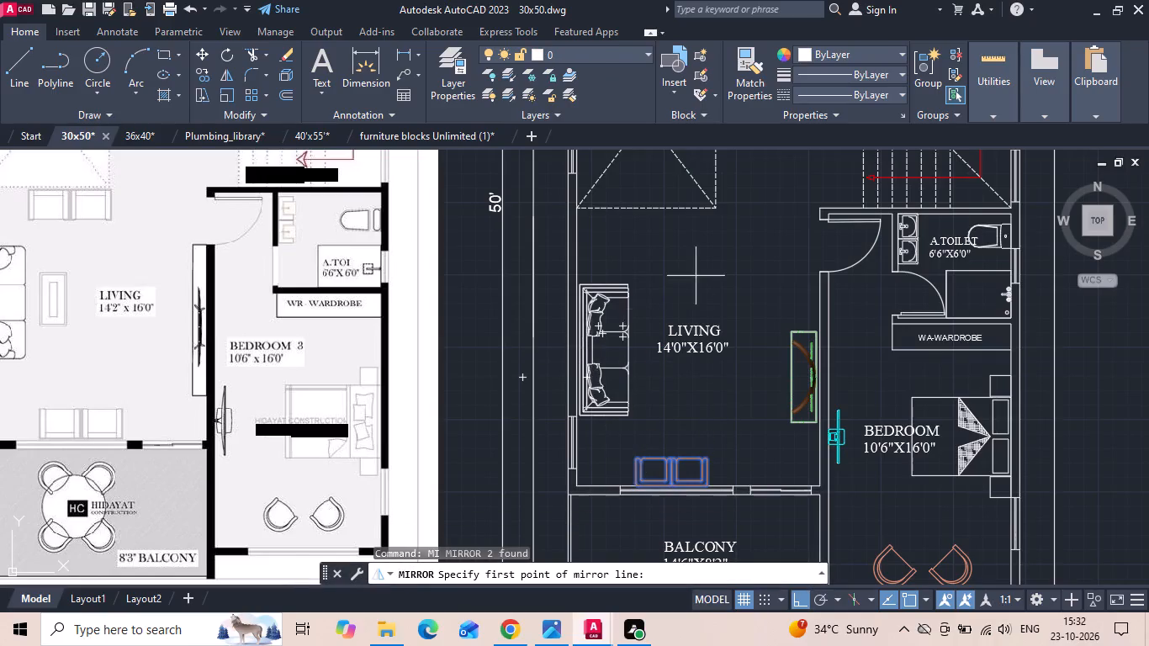
{"action": "left_click_drag", "start_coordinate": [696, 273], "coordinate": [687, 272]}
{"action": "scroll", "coordinate": [639, 286], "scroll_direction": "down", "scroll_amount": 1}
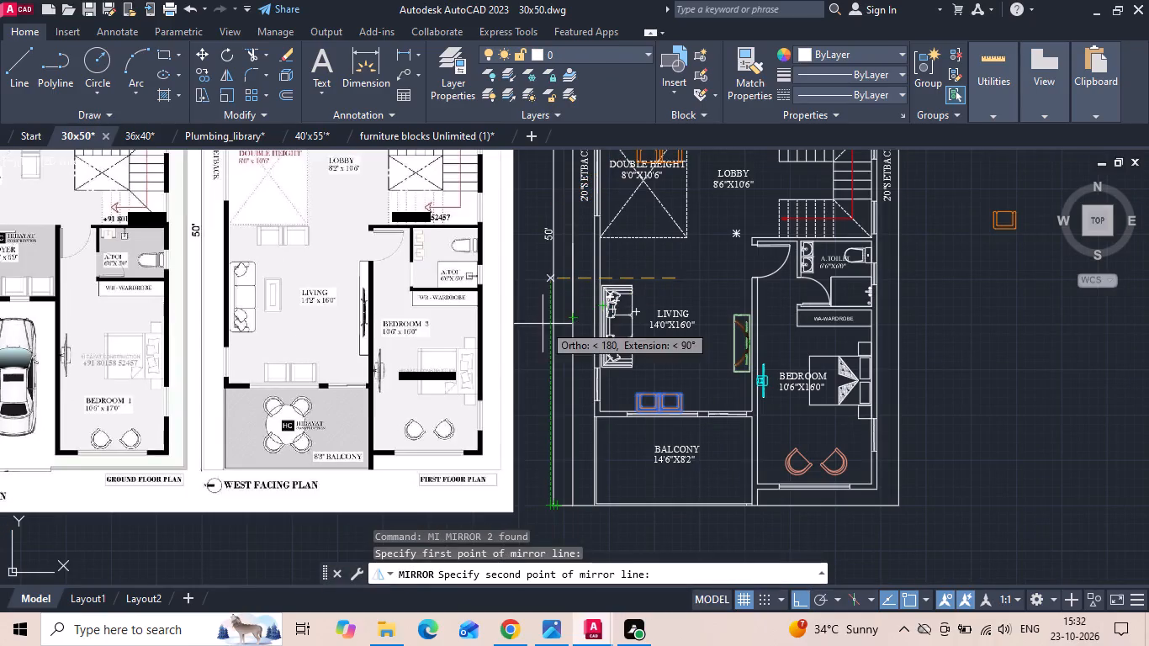
{"action": "scroll", "coordinate": [563, 307], "scroll_direction": "up", "scroll_amount": 2}
{"action": "left_click", "coordinate": [563, 304]}
{"action": "scroll", "coordinate": [550, 348], "scroll_direction": "down", "scroll_amount": 1}
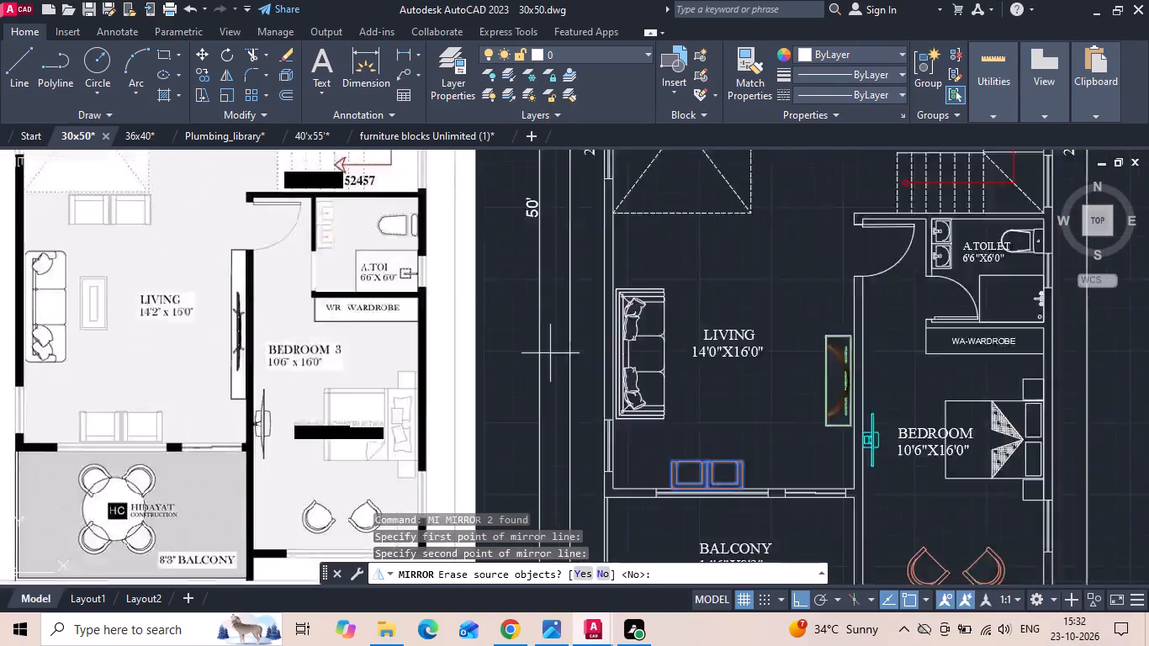
{"action": "scroll", "coordinate": [550, 373], "scroll_direction": "down", "scroll_amount": 2}
{"action": "scroll", "coordinate": [603, 247], "scroll_direction": "up", "scroll_amount": 4}
{"action": "type", "text": "N"}
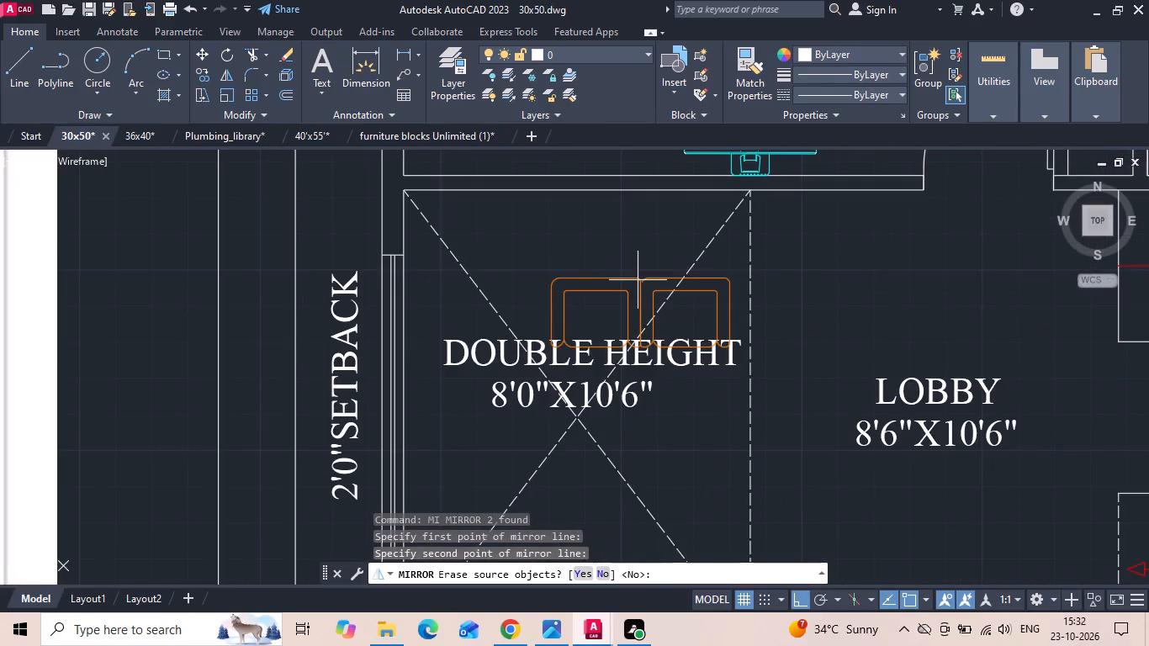
{"action": "key", "text": "space"}
Move the mirrored armchair pair straight down so its backs meet the Double Height's lower dashed edge.
{"action": "left_click_drag", "start_coordinate": [649, 268], "coordinate": [643, 280]}
{"action": "left_click", "coordinate": [625, 284]}
{"action": "right_click", "coordinate": [622, 284]}
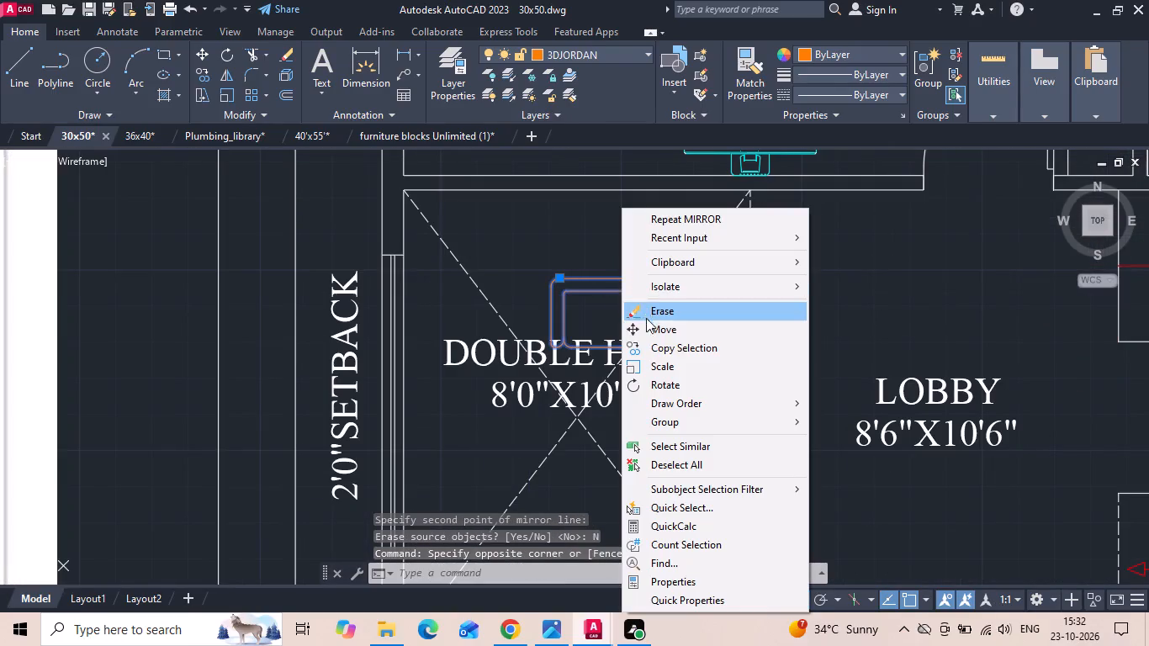
{"action": "left_click", "coordinate": [646, 327]}
{"action": "left_click", "coordinate": [593, 277]}
{"action": "scroll", "coordinate": [592, 269], "scroll_direction": "down", "scroll_amount": 2}
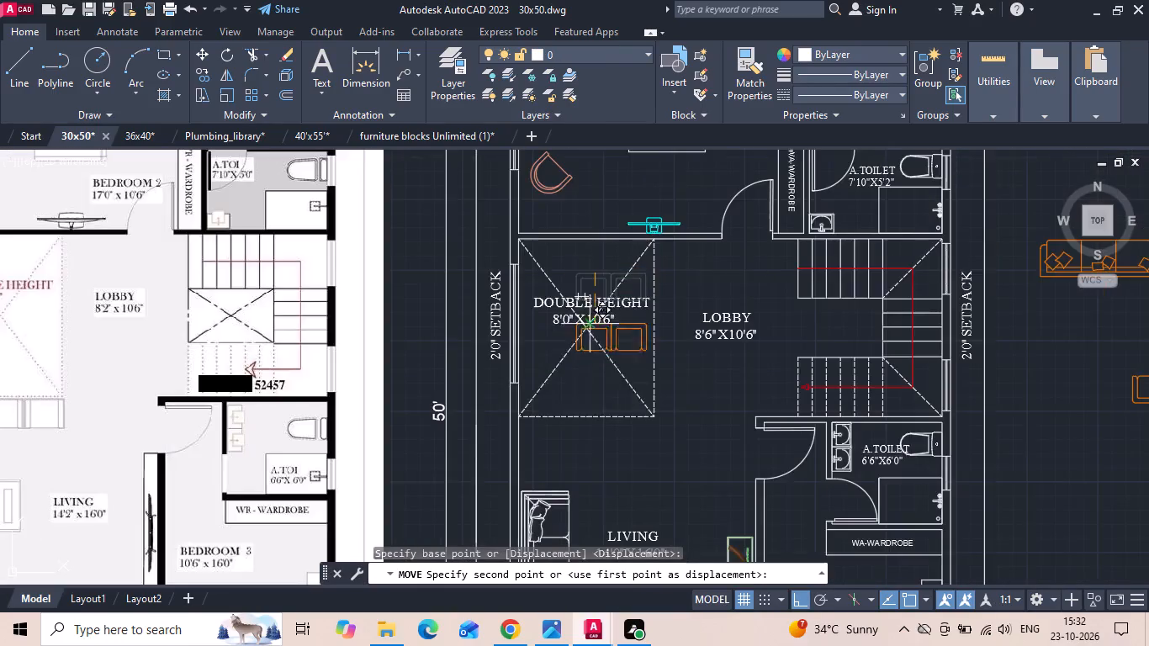
{"action": "scroll", "coordinate": [596, 400], "scroll_direction": "up", "scroll_amount": 3}
{"action": "left_click", "coordinate": [583, 447]}
Erase the spare furniture blocks beside the first-floor plan and the magenta block above the reference image.
{"action": "scroll", "coordinate": [617, 260], "scroll_direction": "down", "scroll_amount": 1}
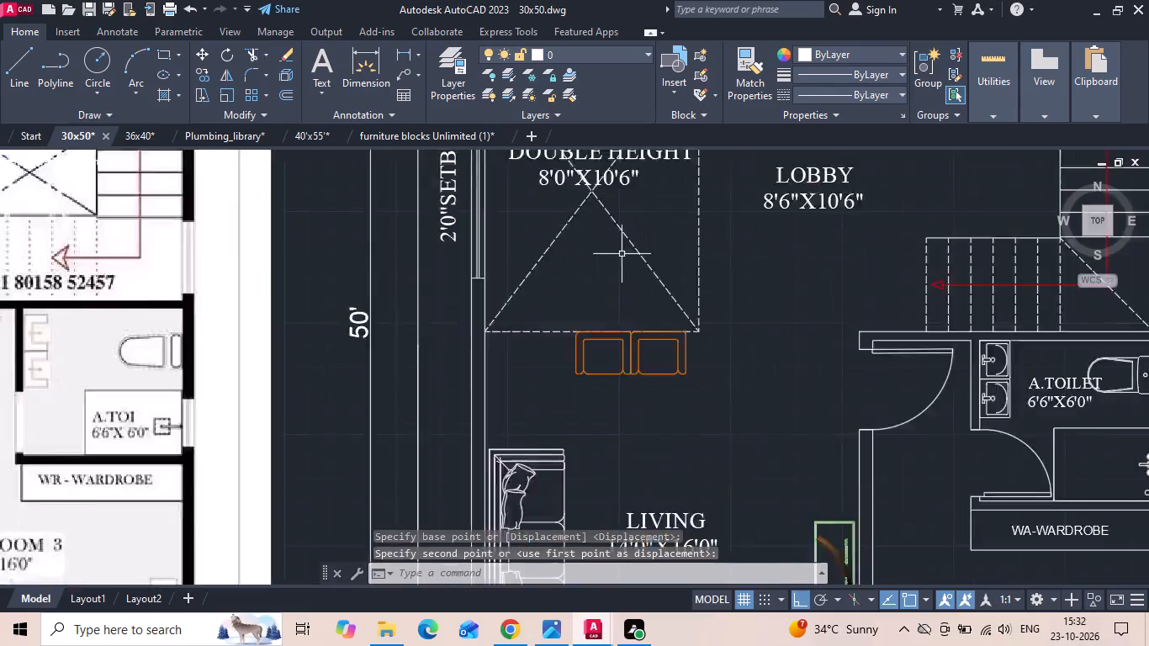
{"action": "scroll", "coordinate": [623, 252], "scroll_direction": "down", "scroll_amount": 4}
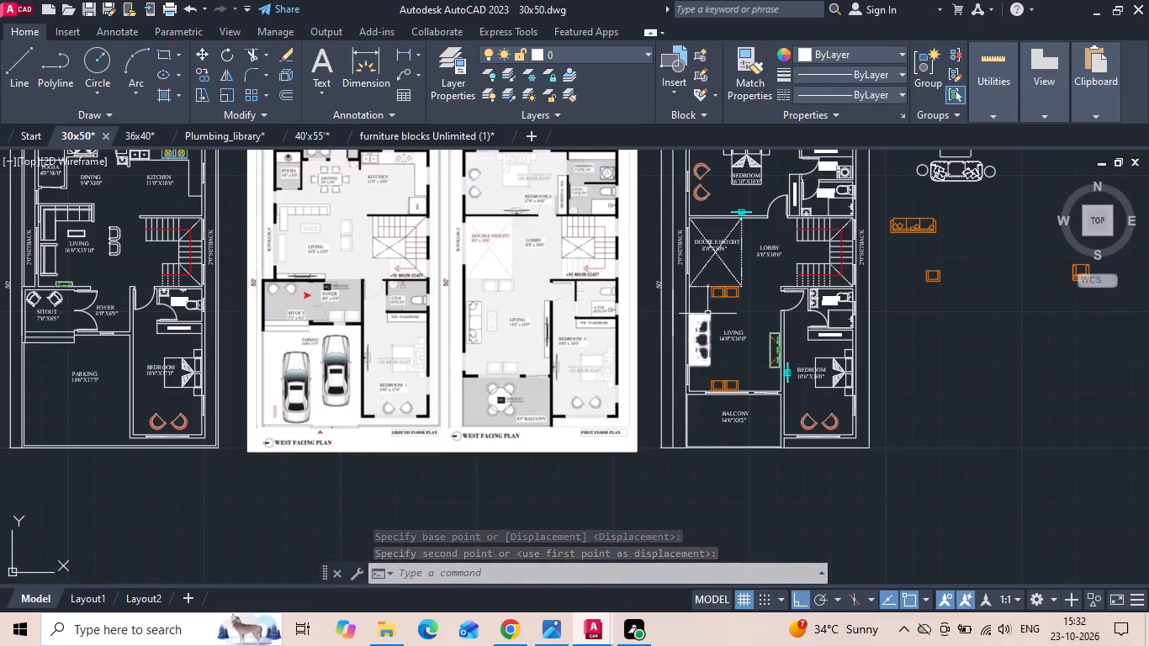
{"action": "middle_click_drag", "start_coordinate": [954, 298], "coordinate": [779, 393]}
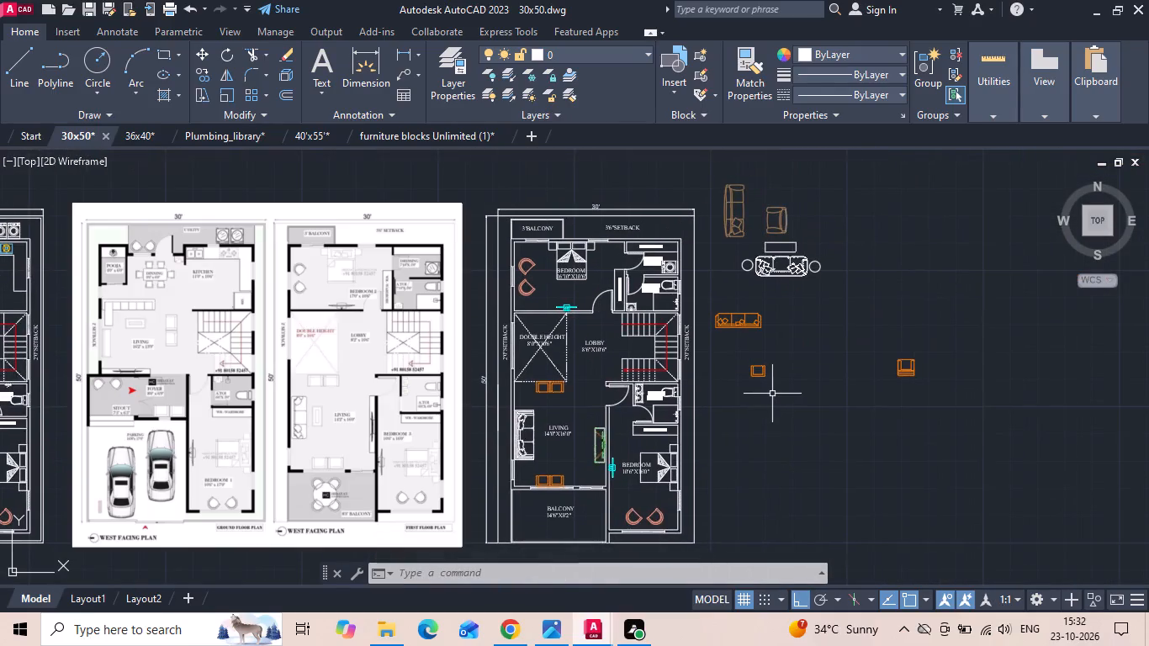
{"action": "scroll", "coordinate": [887, 256], "scroll_direction": "down", "scroll_amount": 1}
{"action": "left_click_drag", "start_coordinate": [930, 209], "coordinate": [937, 247]}
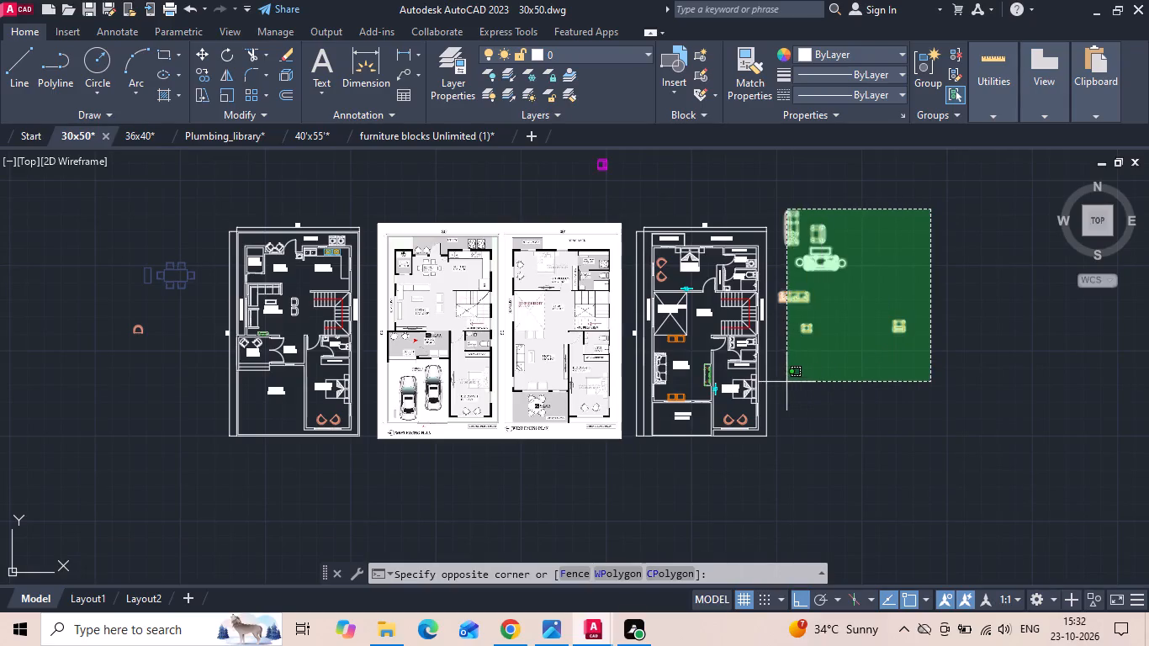
{"action": "left_click", "coordinate": [786, 382]}
{"action": "key", "text": "Delete"}
{"action": "left_click_drag", "start_coordinate": [640, 165], "coordinate": [623, 167]}
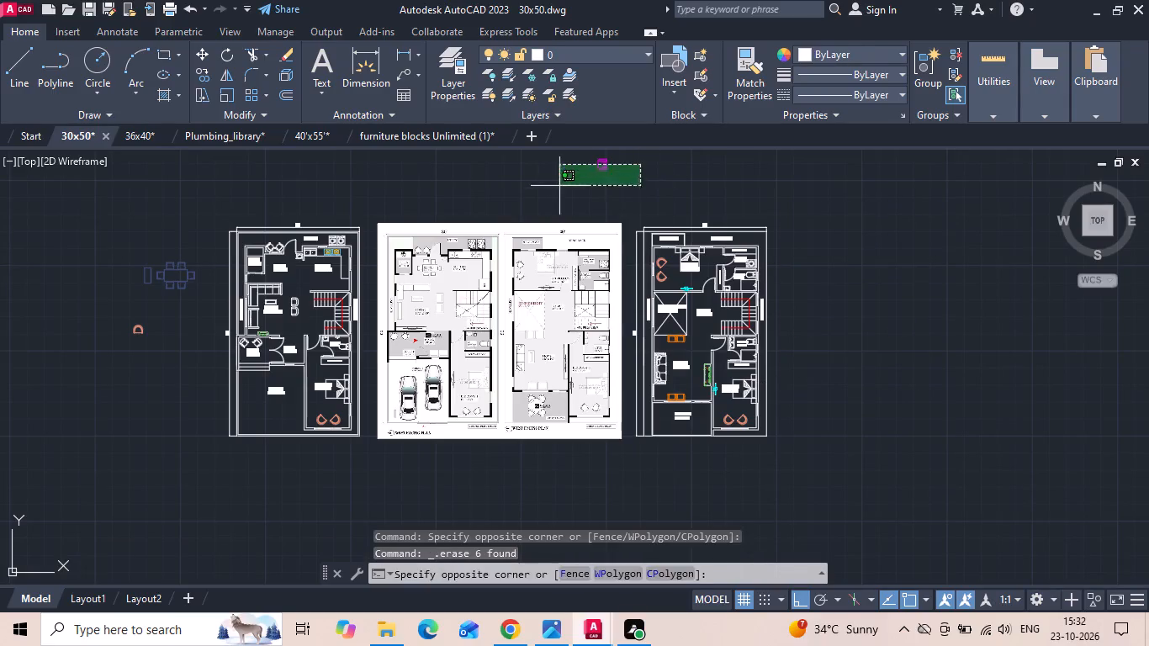
{"action": "left_click", "coordinate": [549, 187]}
{"action": "key", "text": "Delete"}
Erase the loose armchair lying outside the ground-floor plan.
{"action": "scroll", "coordinate": [117, 330], "scroll_direction": "up", "scroll_amount": 2}
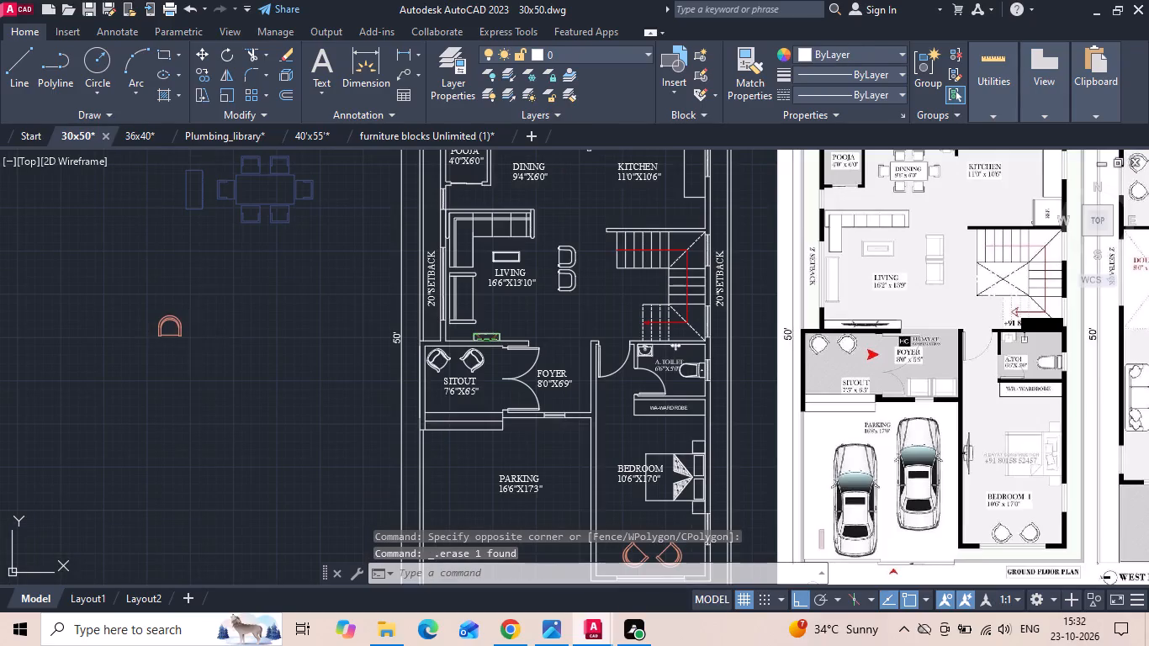
{"action": "left_click", "coordinate": [191, 336]}
{"action": "left_click", "coordinate": [153, 322]}
{"action": "key", "text": "Delete"}
Explode the dining set block beside the ground-floor plan.
{"action": "scroll", "coordinate": [153, 322], "scroll_direction": "down", "scroll_amount": 1}
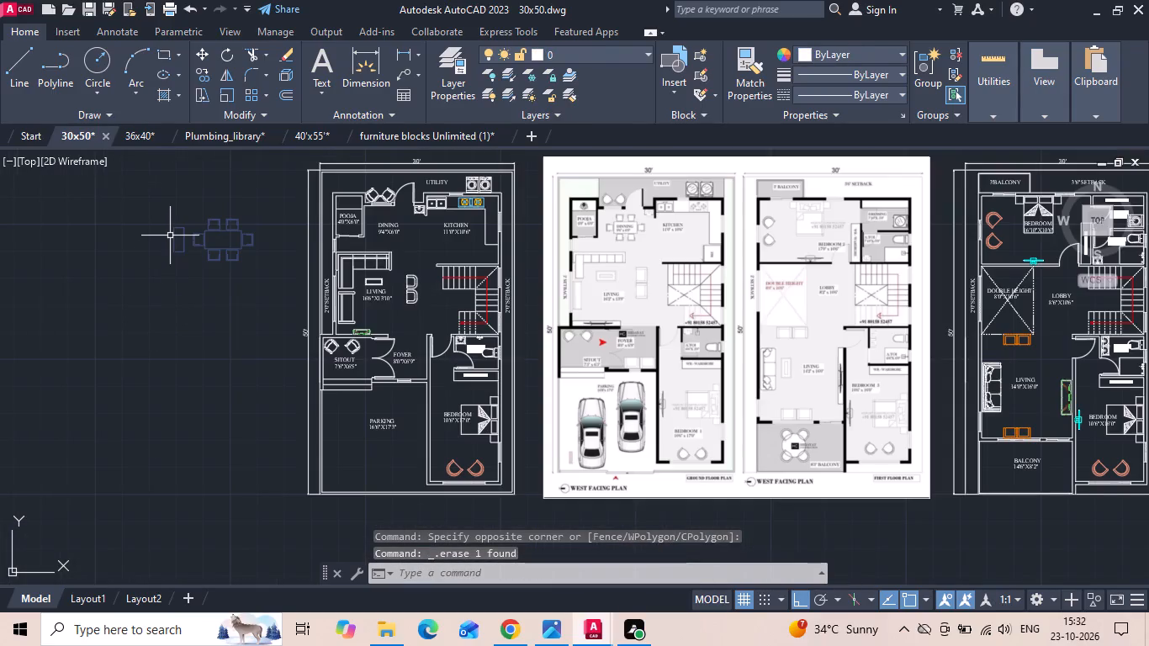
{"action": "type", "text": "X"}
{"action": "key", "text": "space"}
{"action": "left_click", "coordinate": [219, 231]}
{"action": "key", "text": "space"}
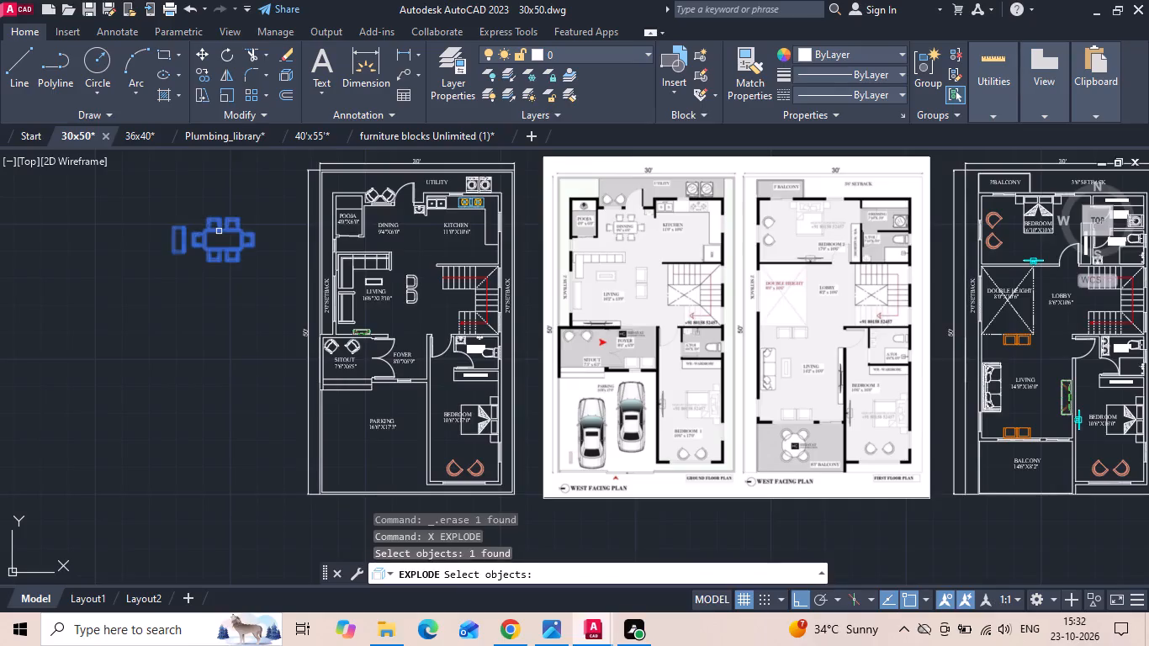
Erase the separate narrow piece beside the exploded dining set, leaving only the table and its six chairs.
{"action": "scroll", "coordinate": [158, 260], "scroll_direction": "up", "scroll_amount": 1}
{"action": "left_click_drag", "start_coordinate": [196, 201], "coordinate": [194, 209]}
{"action": "left_click", "coordinate": [172, 269]}
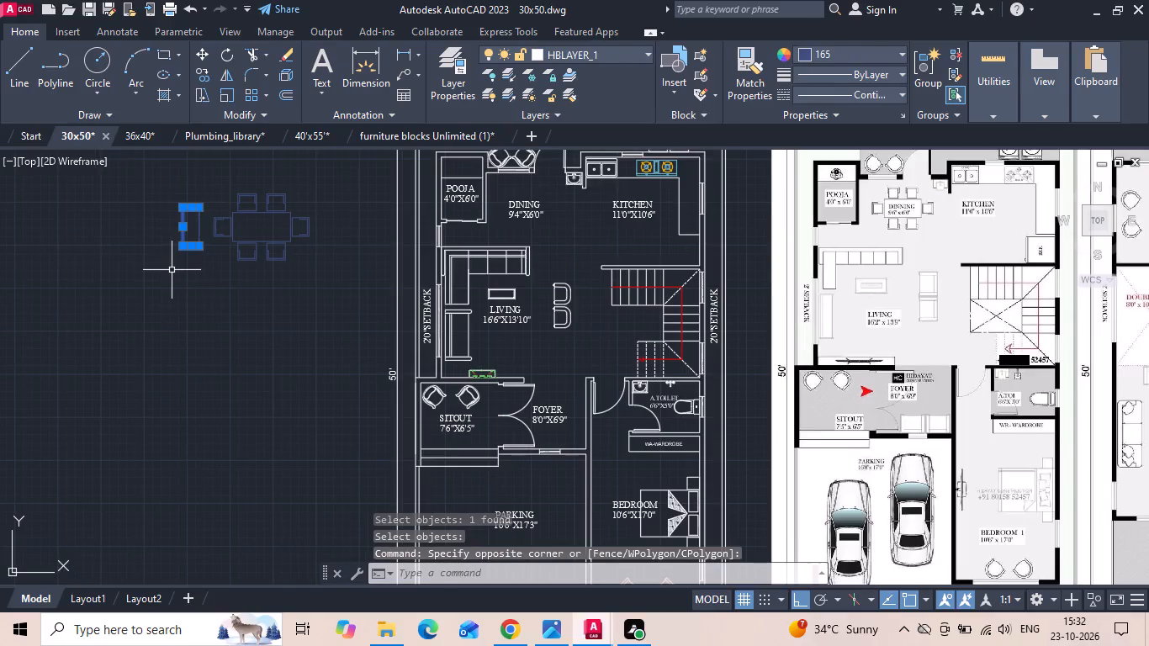
{"action": "key", "text": "Delete"}
{"action": "scroll", "coordinate": [243, 213], "scroll_direction": "up", "scroll_amount": 2}
{"action": "left_click_drag", "start_coordinate": [151, 196], "coordinate": [134, 266]}
{"action": "left_click", "coordinate": [119, 348]}
{"action": "scroll", "coordinate": [130, 366], "scroll_direction": "down", "scroll_amount": 1}
{"action": "key", "text": "Delete"}
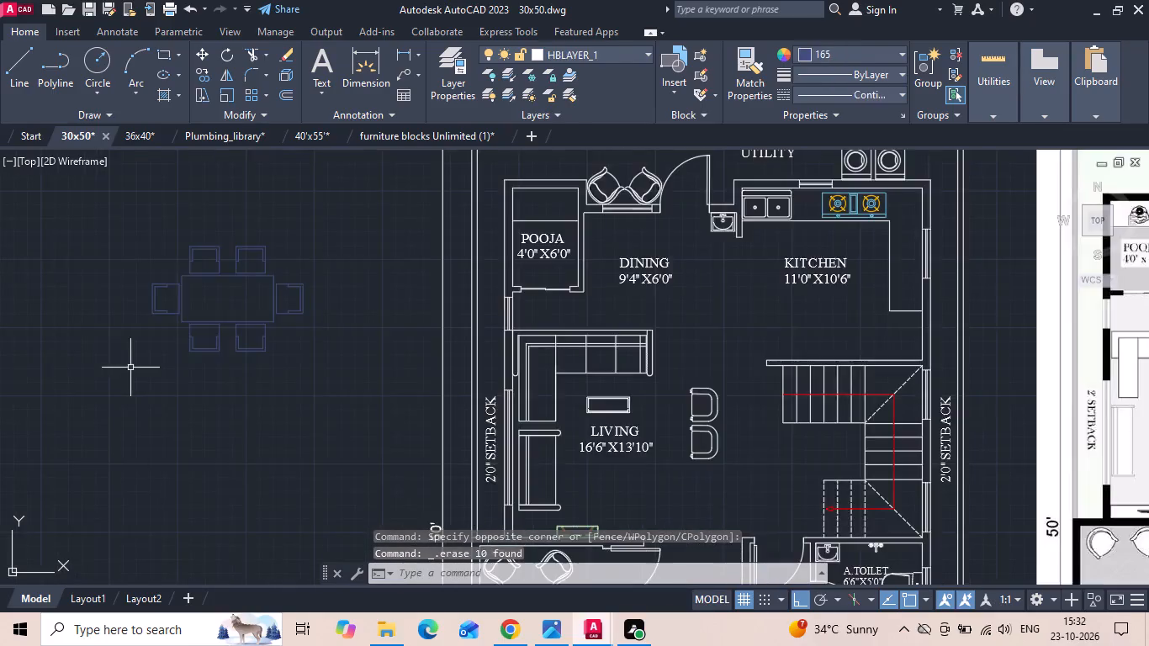
Copy the six-chair dining set from its end chair into the ground-floor Dining, beside the Pooja wall, with Ortho off.
{"action": "scroll", "coordinate": [158, 370], "scroll_direction": "down", "scroll_amount": 2}
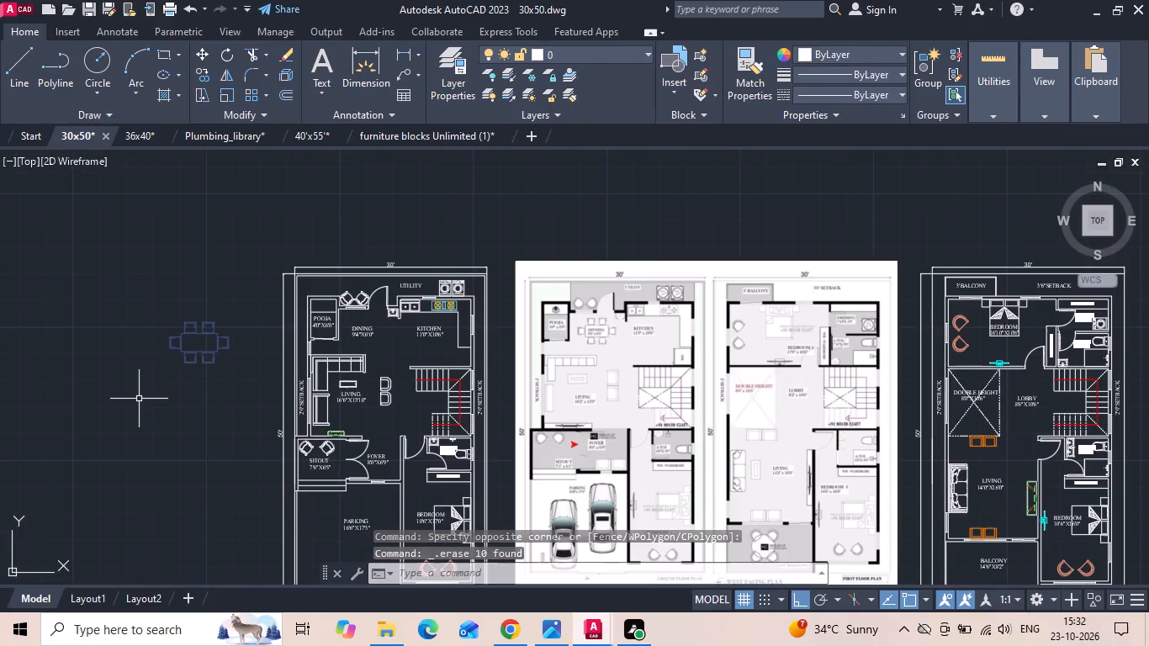
{"action": "key", "text": "Escape"}
{"action": "left_click", "coordinate": [118, 410]}
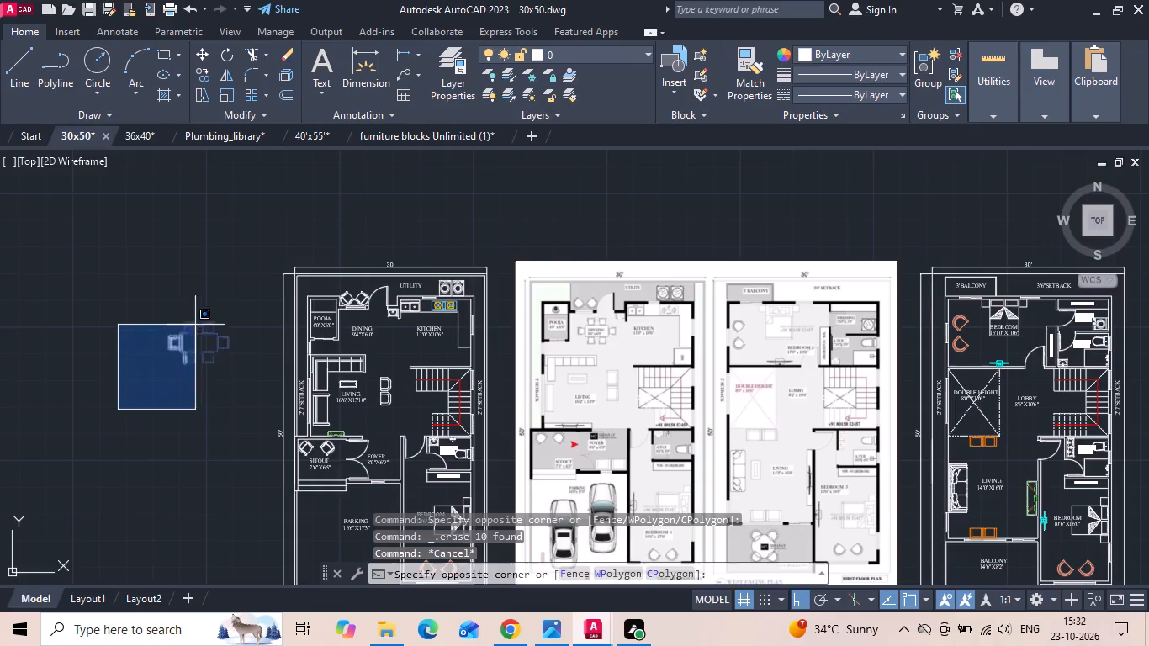
{"action": "left_click", "coordinate": [236, 304]}
{"action": "right_click", "coordinate": [236, 304]}
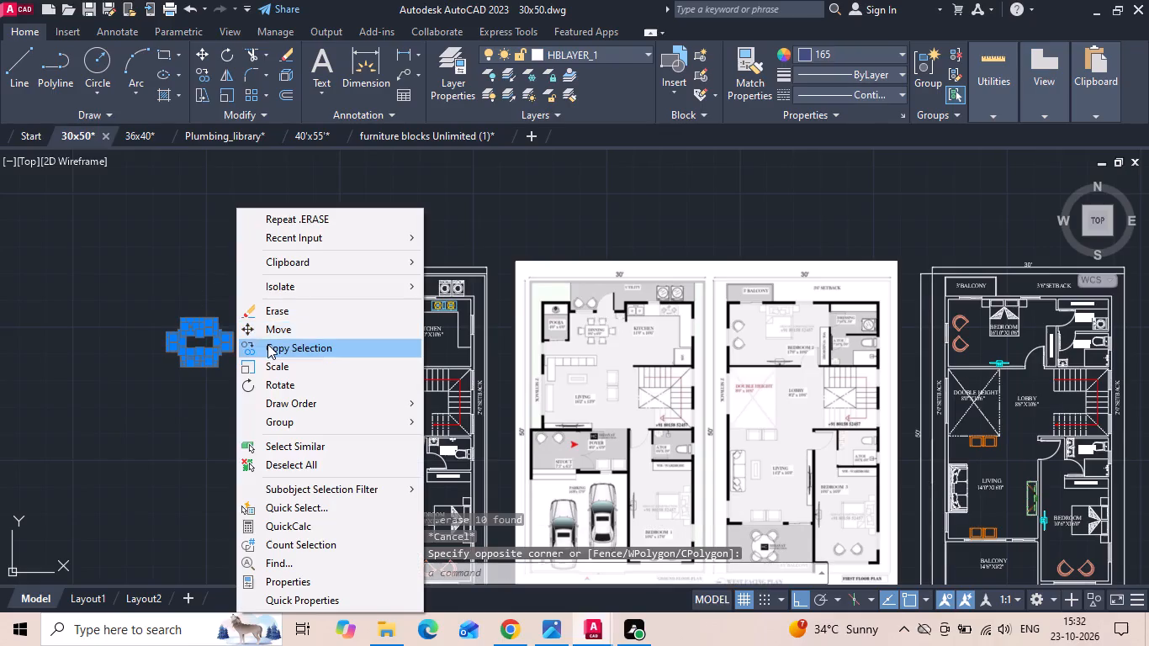
{"action": "left_click", "coordinate": [267, 344]}
{"action": "scroll", "coordinate": [167, 339], "scroll_direction": "up", "scroll_amount": 3}
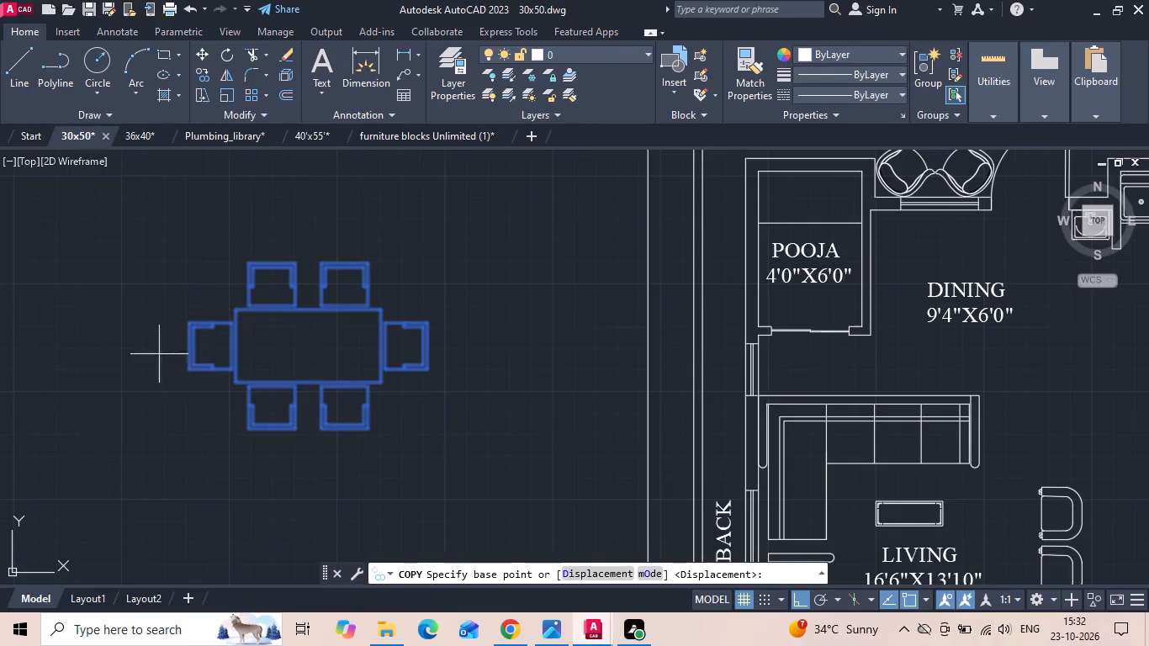
{"action": "left_click", "coordinate": [186, 351]}
{"action": "scroll", "coordinate": [159, 361], "scroll_direction": "down", "scroll_amount": 2}
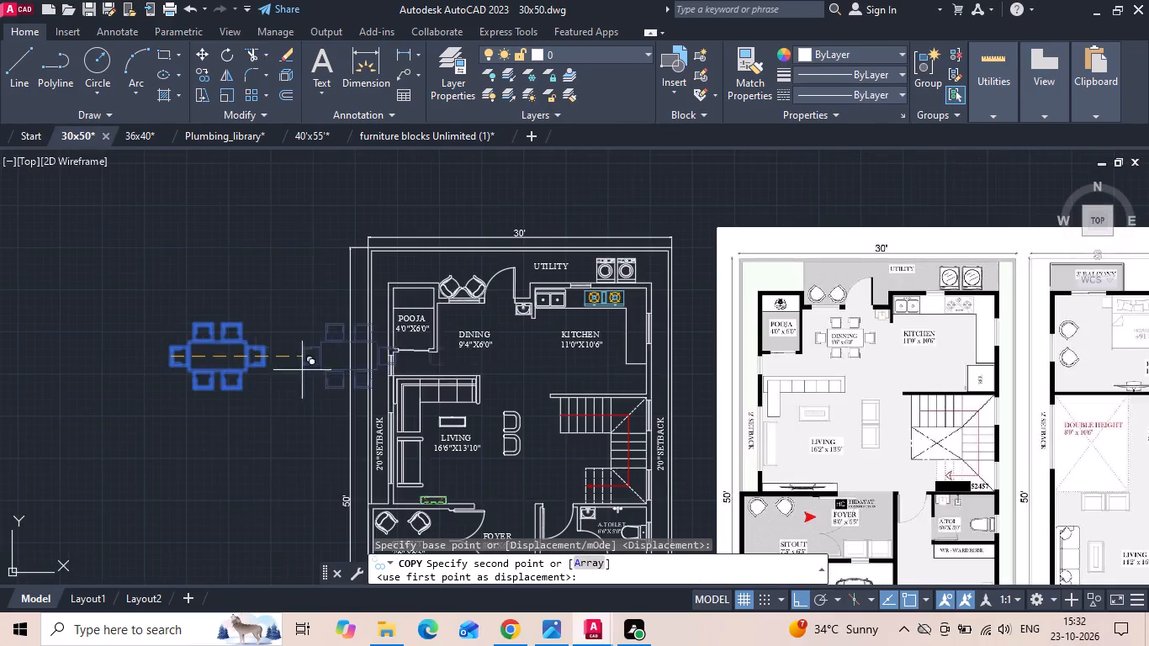
{"action": "key", "text": "F8"}
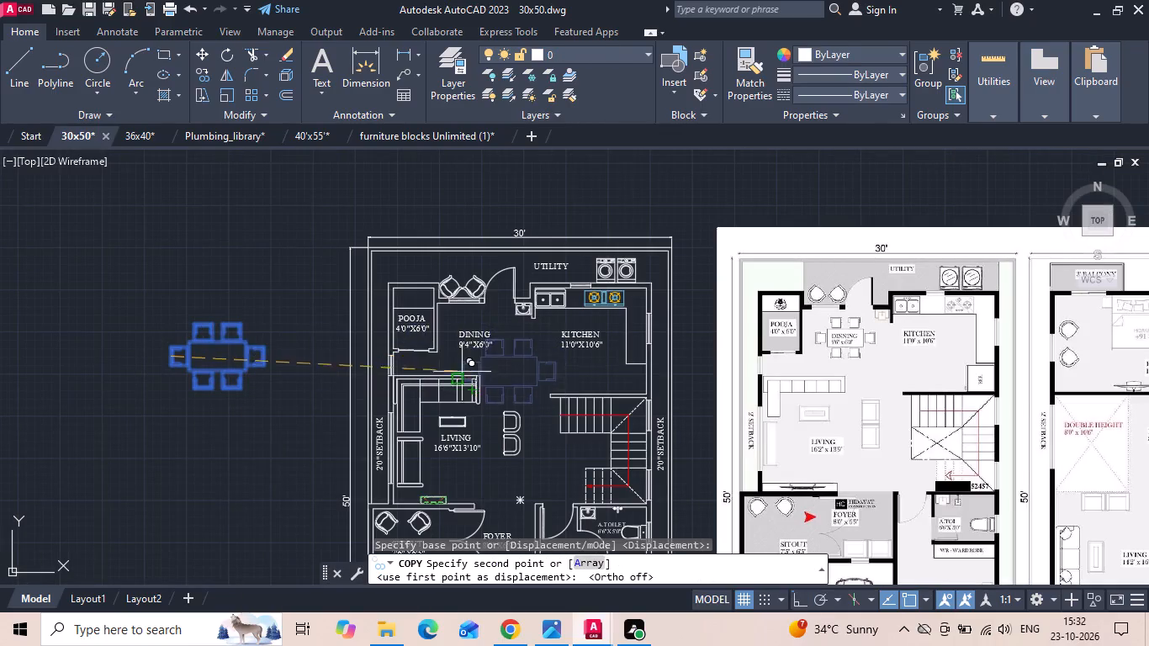
{"action": "scroll", "coordinate": [428, 343], "scroll_direction": "up", "scroll_amount": 3}
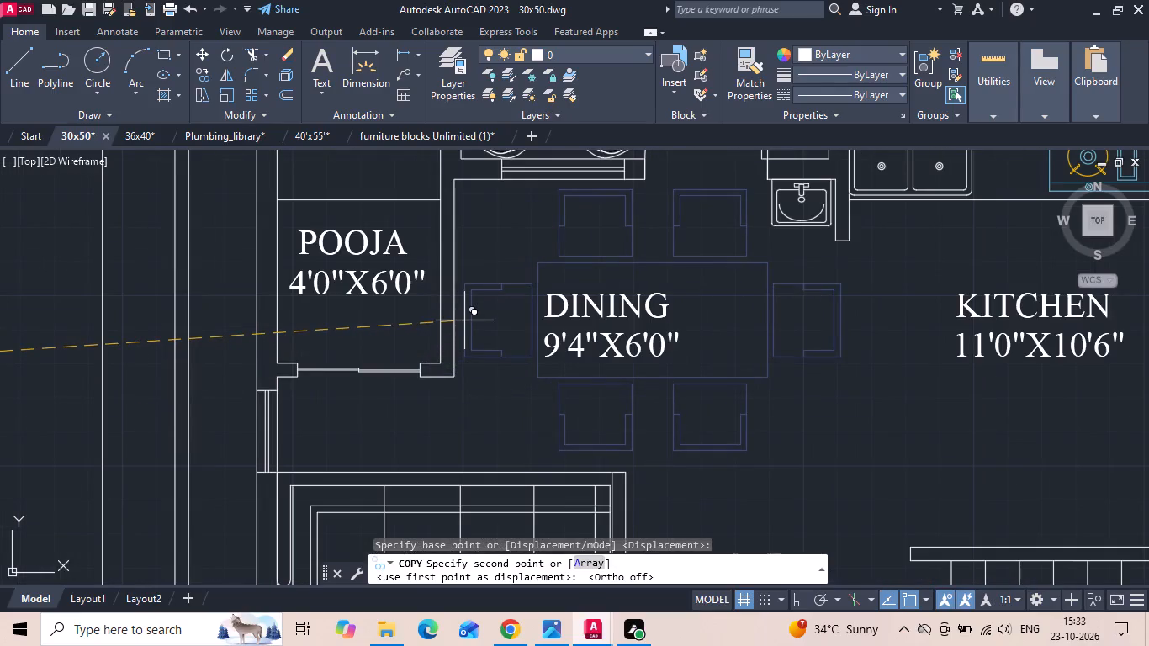
{"action": "left_click", "coordinate": [470, 320]}
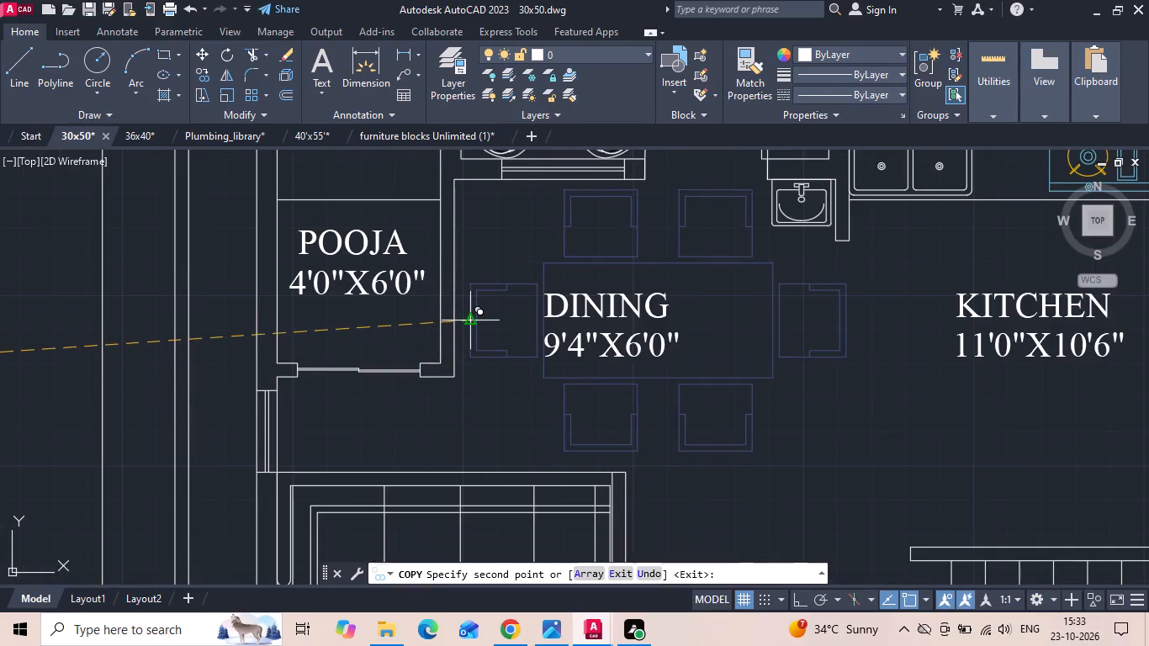
{"action": "key", "text": "Escape"}
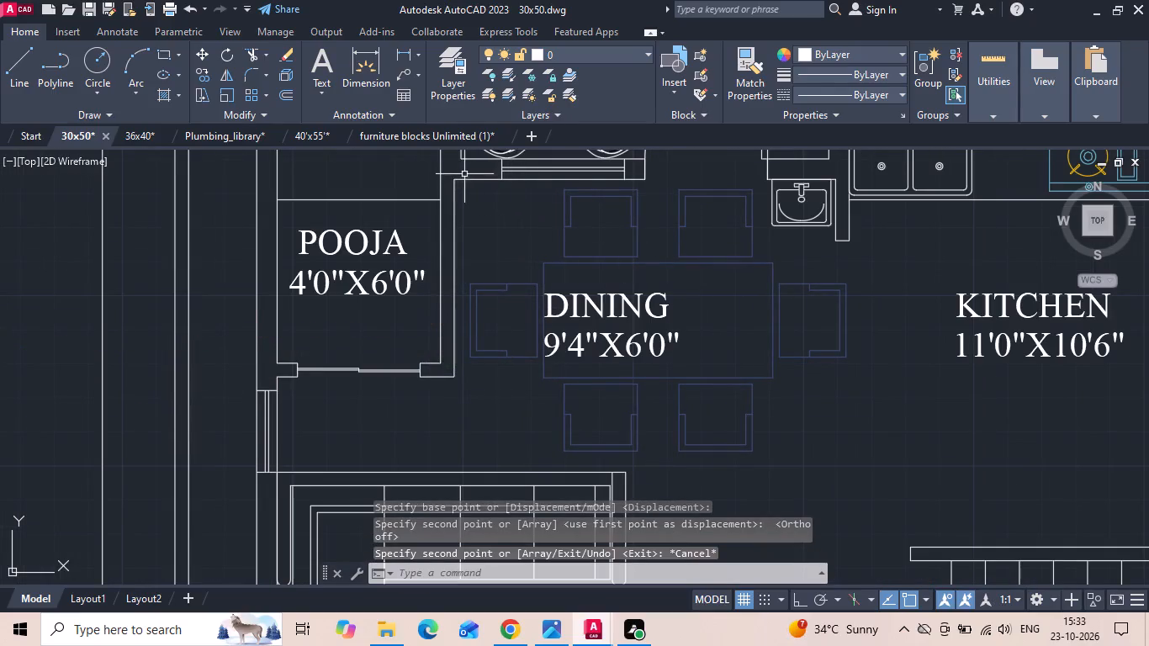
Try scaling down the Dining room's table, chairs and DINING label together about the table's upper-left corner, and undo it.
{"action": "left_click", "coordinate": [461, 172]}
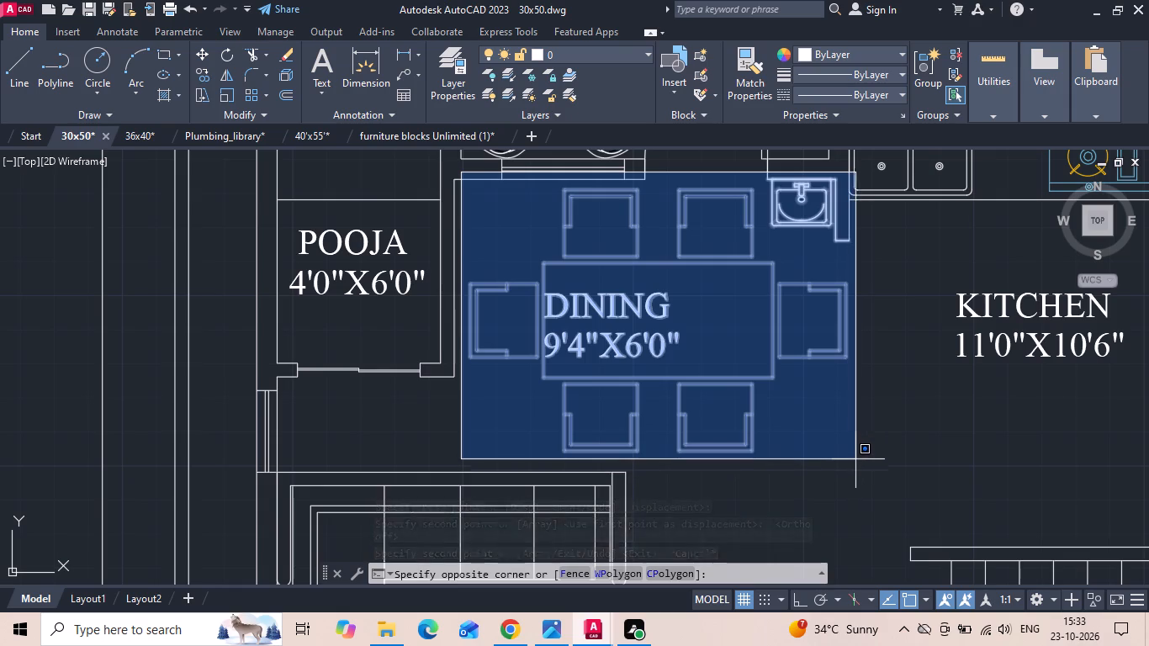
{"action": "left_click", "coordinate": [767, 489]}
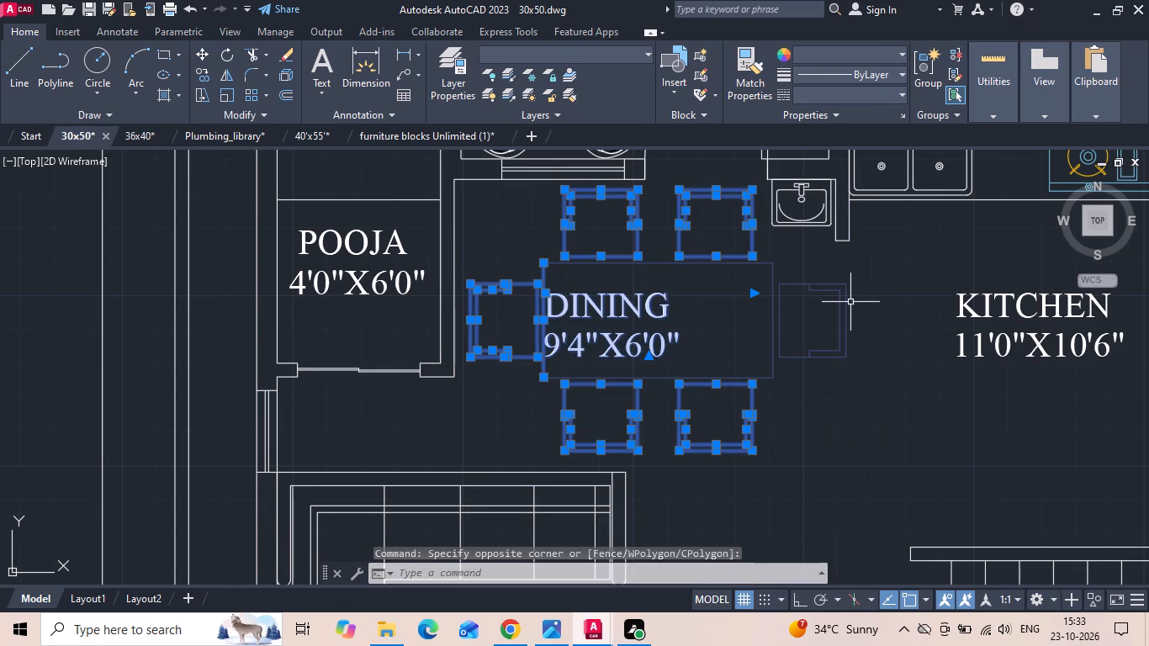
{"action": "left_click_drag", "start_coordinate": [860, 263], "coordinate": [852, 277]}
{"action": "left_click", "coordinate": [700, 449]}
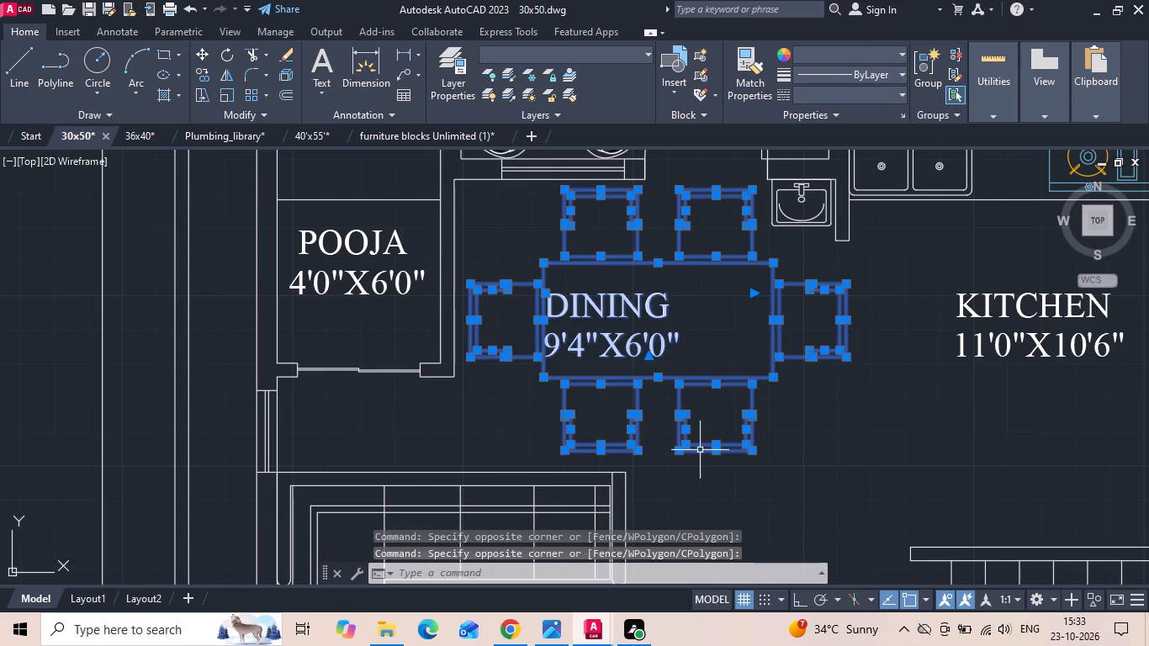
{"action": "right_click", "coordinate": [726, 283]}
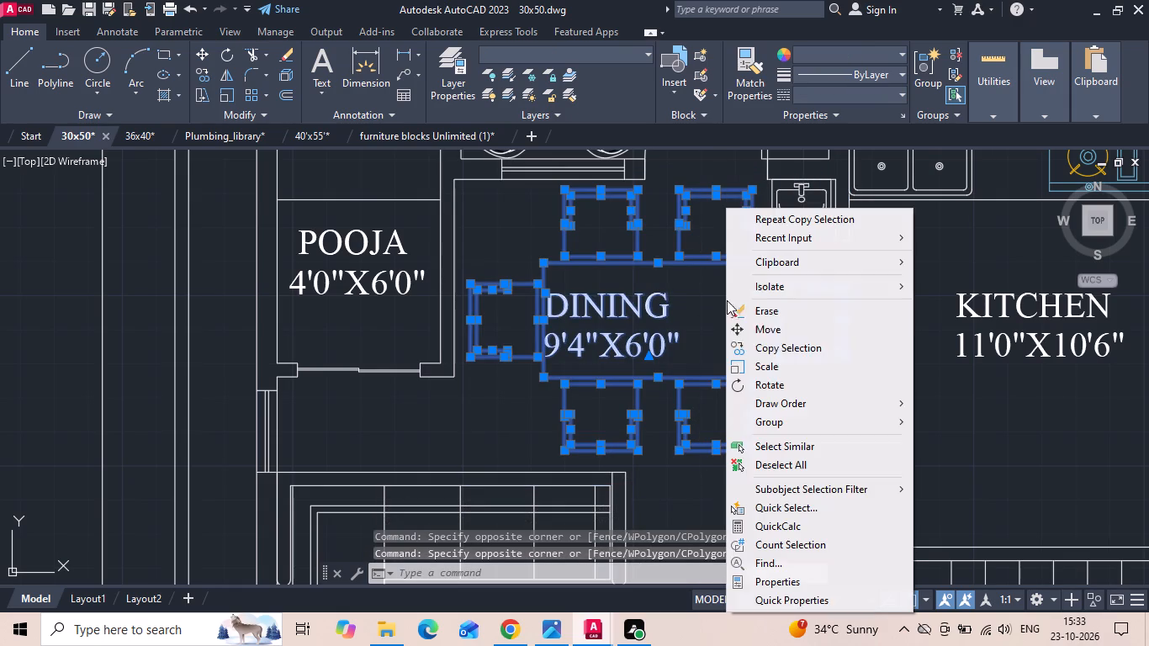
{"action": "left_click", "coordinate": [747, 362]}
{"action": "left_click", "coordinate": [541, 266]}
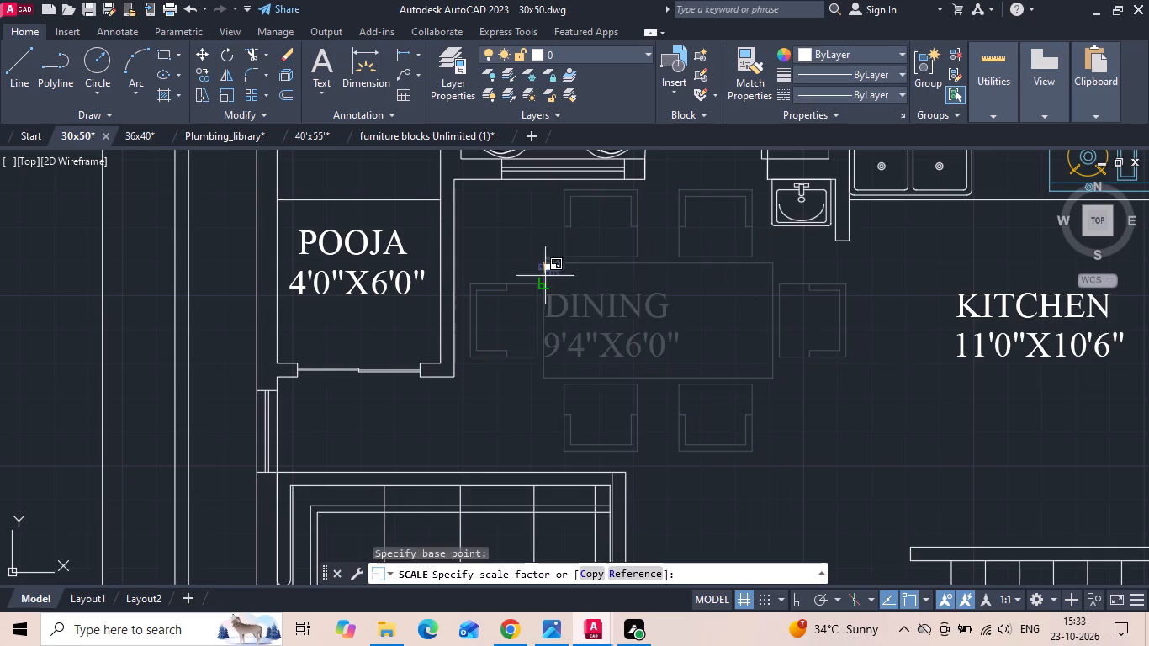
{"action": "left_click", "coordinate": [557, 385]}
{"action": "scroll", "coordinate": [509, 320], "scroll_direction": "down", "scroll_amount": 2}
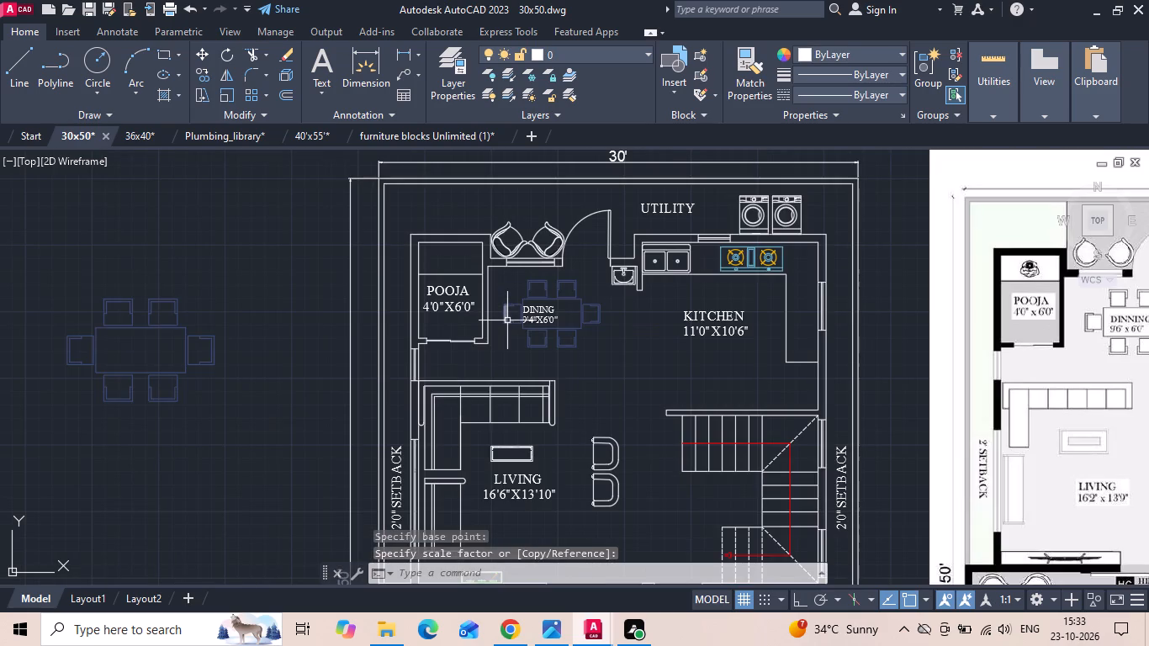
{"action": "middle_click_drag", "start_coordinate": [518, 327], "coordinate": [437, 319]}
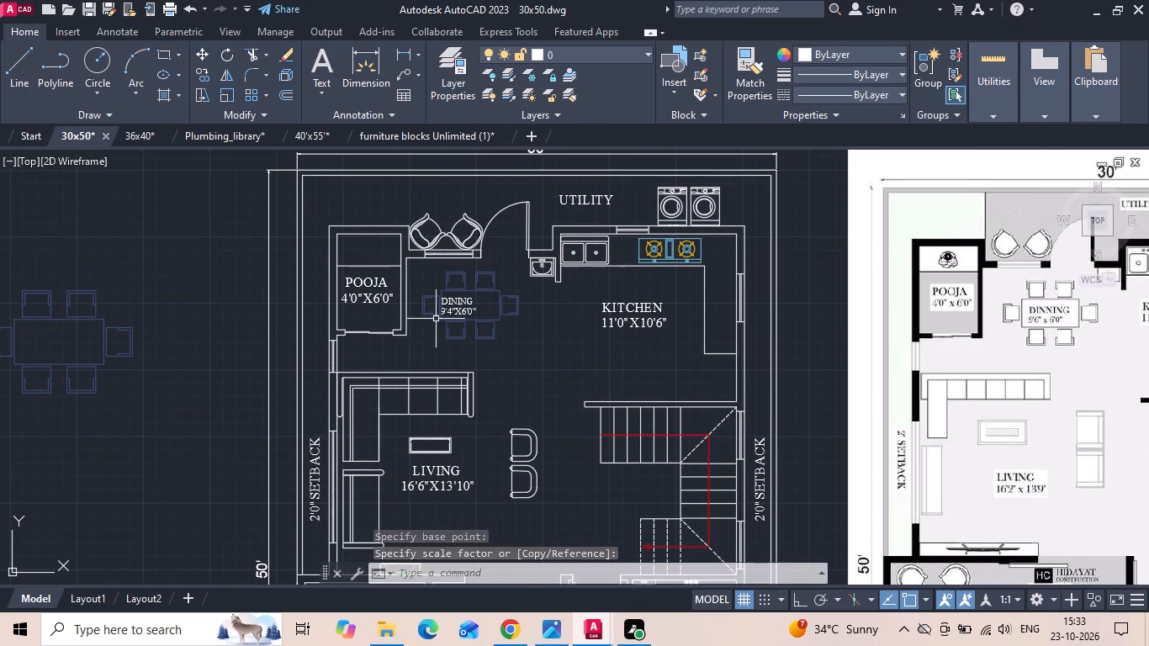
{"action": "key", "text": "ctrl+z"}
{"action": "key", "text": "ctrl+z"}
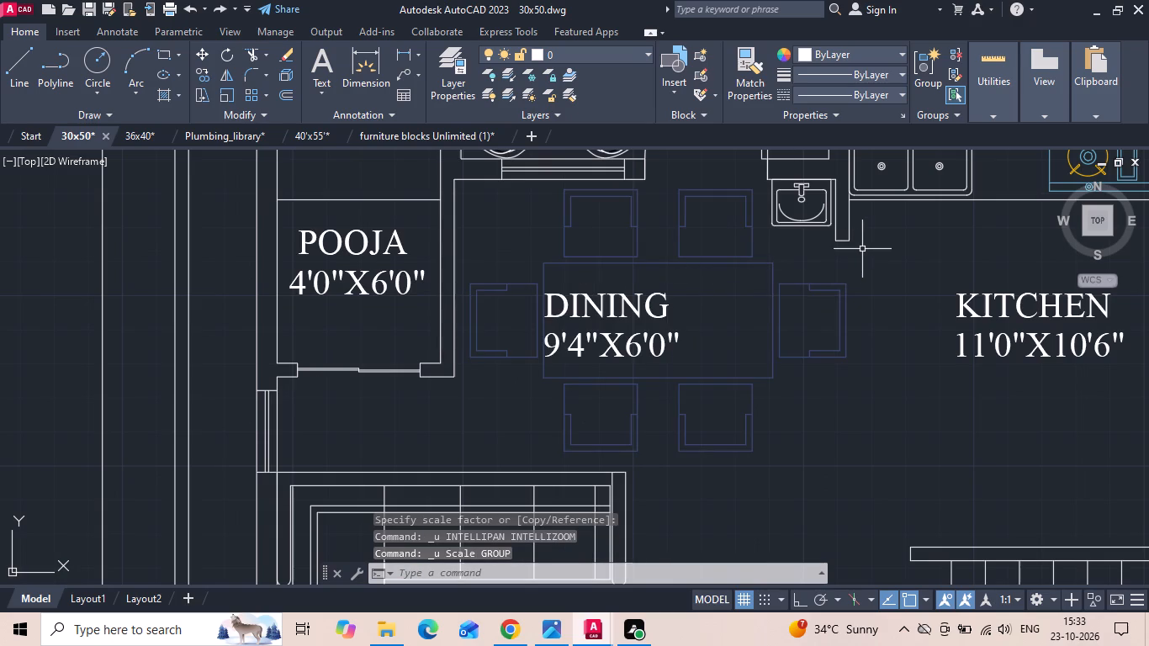
Scale the dining table and its six chairs, without the DINING label, to roughly two-thirds size about the table's upper-left corner.
{"action": "left_click_drag", "start_coordinate": [862, 249], "coordinate": [862, 259]}
{"action": "left_click", "coordinate": [694, 458]}
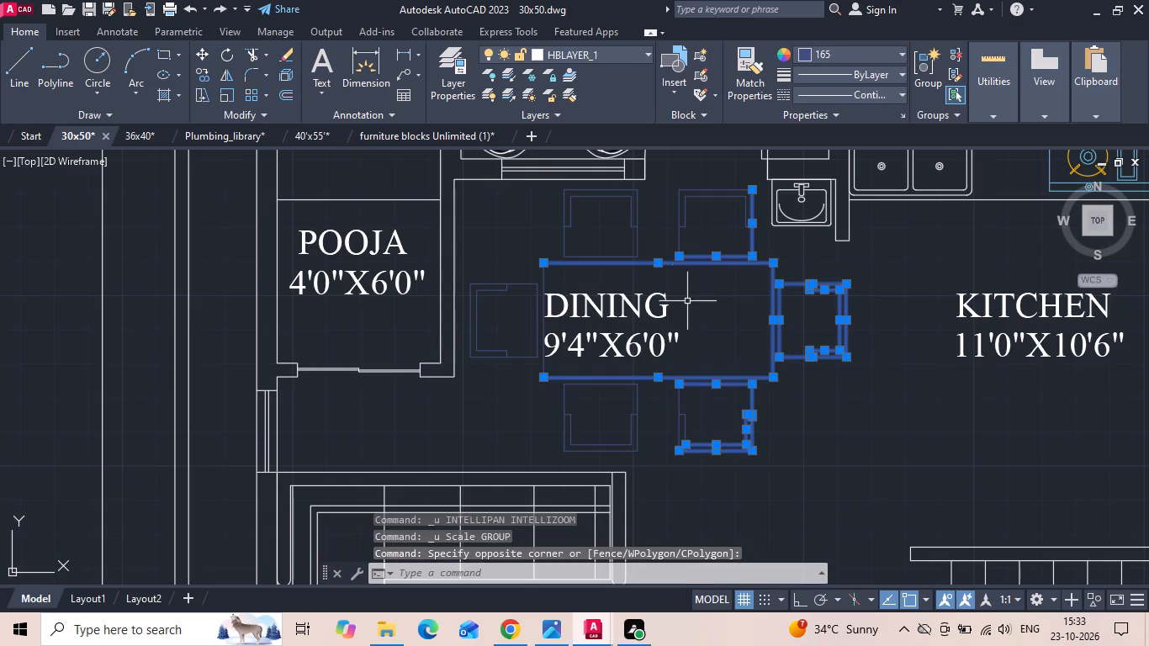
{"action": "scroll", "coordinate": [748, 178], "scroll_direction": "up", "scroll_amount": 1}
{"action": "left_click_drag", "start_coordinate": [765, 185], "coordinate": [768, 205]}
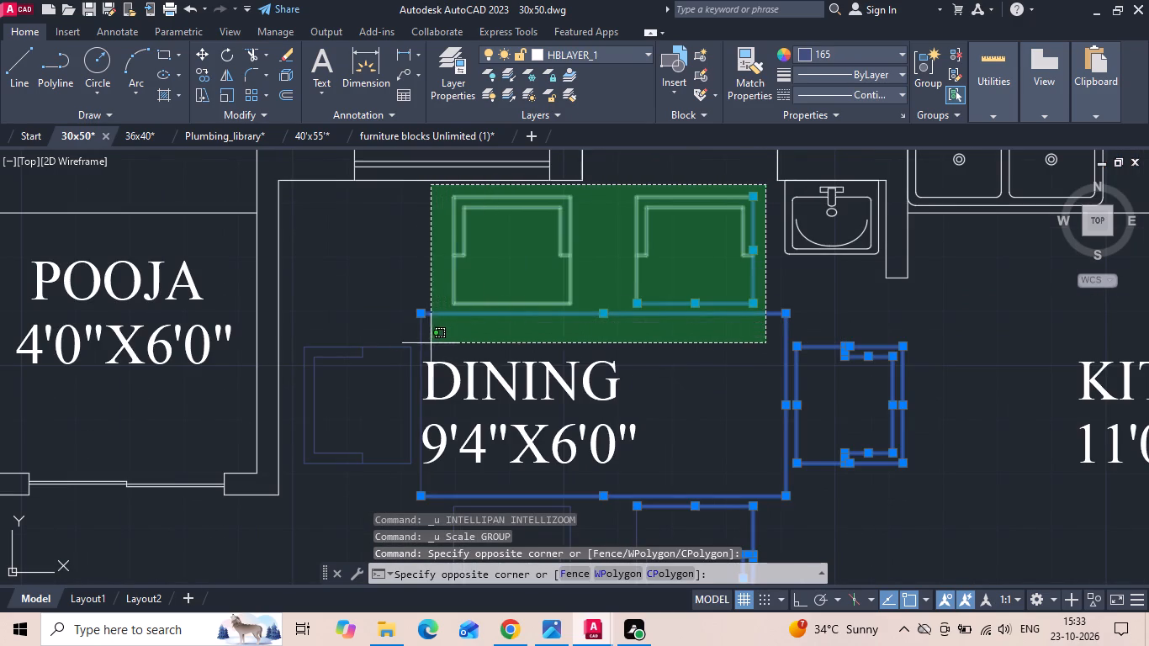
{"action": "left_click", "coordinate": [358, 337]}
{"action": "middle_click_drag", "start_coordinate": [382, 310], "coordinate": [496, 159]}
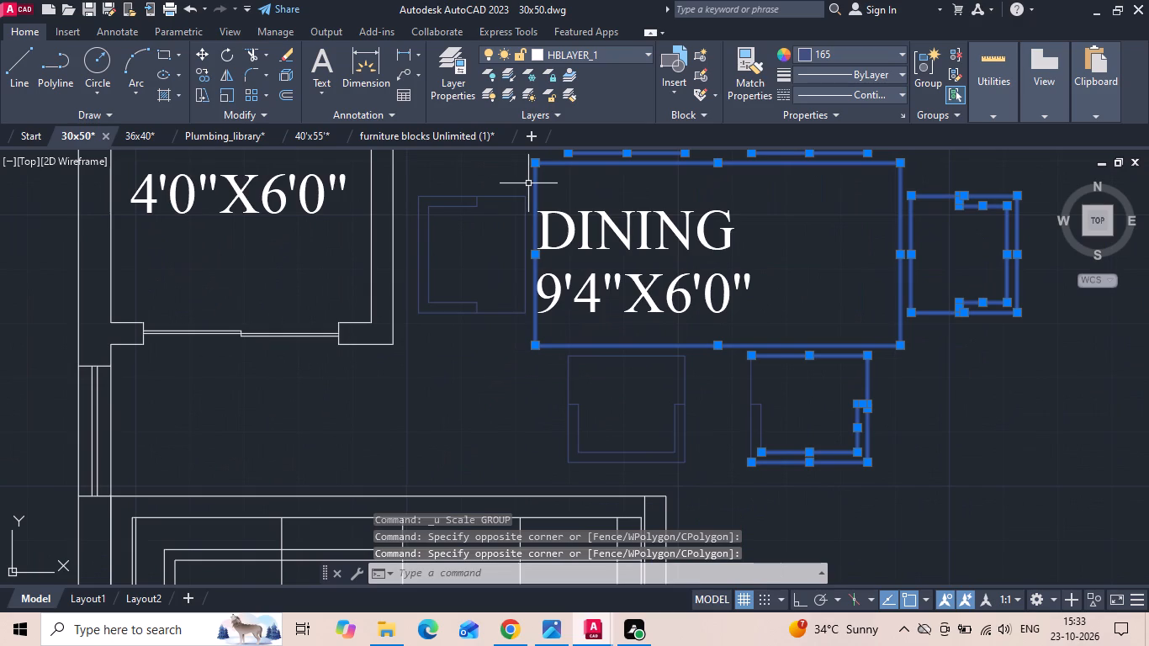
{"action": "left_click_drag", "start_coordinate": [528, 184], "coordinate": [527, 192]}
{"action": "left_click", "coordinate": [408, 360]}
{"action": "middle_click_drag", "start_coordinate": [411, 327], "coordinate": [417, 230]}
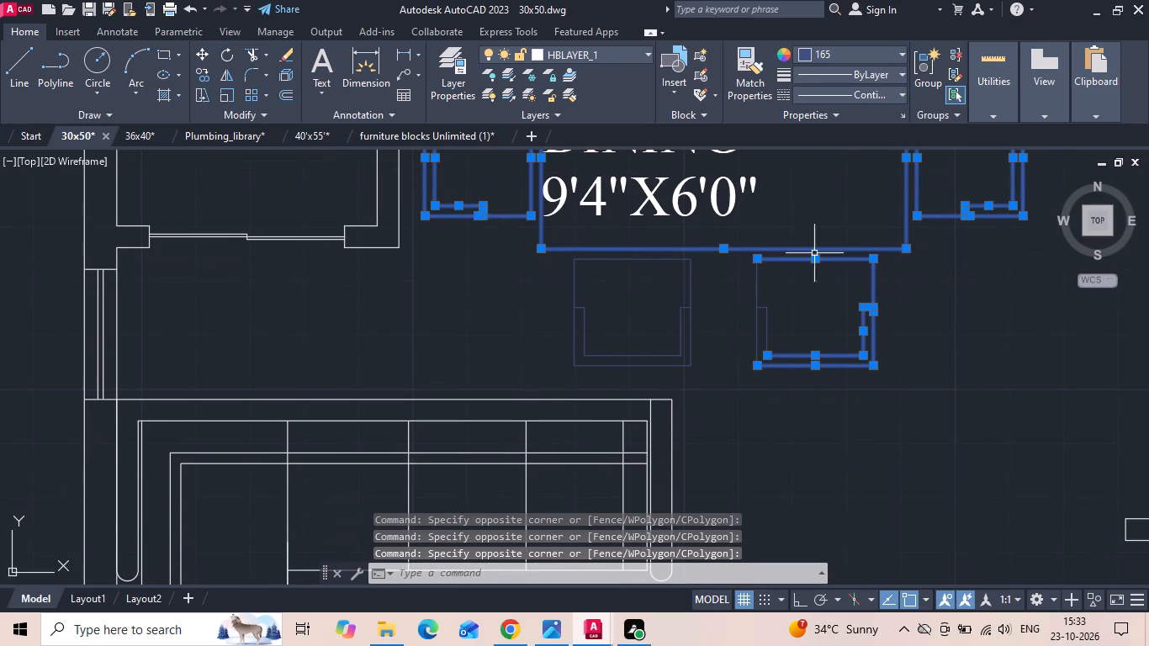
{"action": "left_click_drag", "start_coordinate": [929, 236], "coordinate": [913, 264]}
{"action": "left_click", "coordinate": [497, 393]}
{"action": "scroll", "coordinate": [478, 373], "scroll_direction": "down", "scroll_amount": 1}
{"action": "middle_click_drag", "start_coordinate": [650, 258], "coordinate": [644, 276]}
{"action": "right_click", "coordinate": [654, 241]}
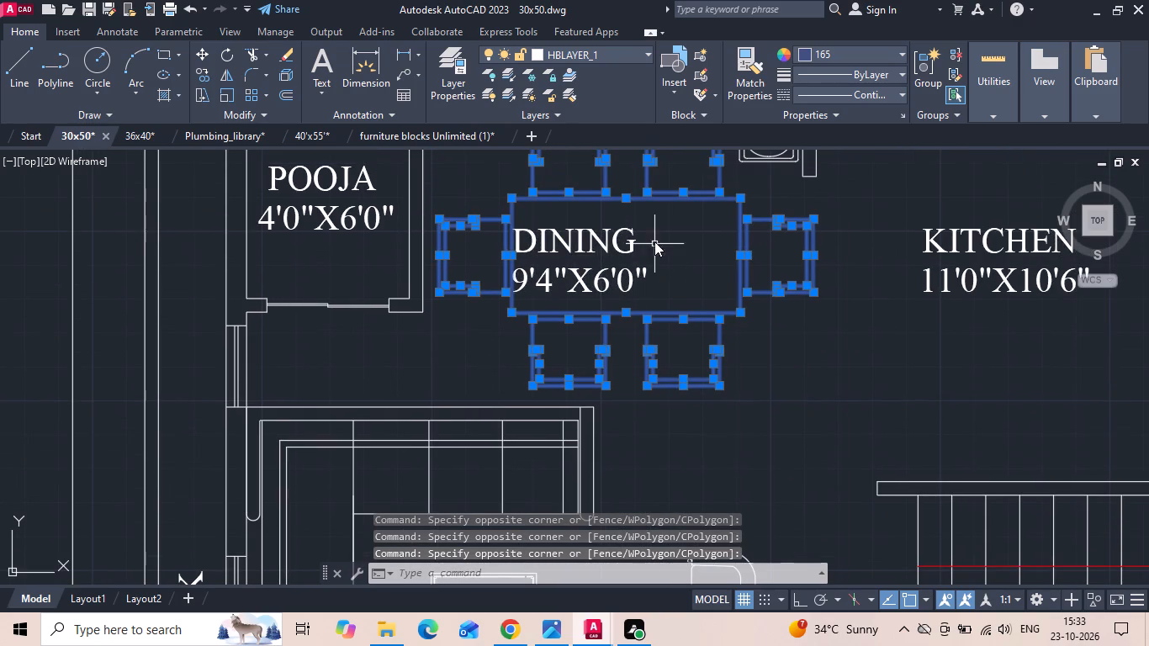
{"action": "left_click", "coordinate": [674, 359]}
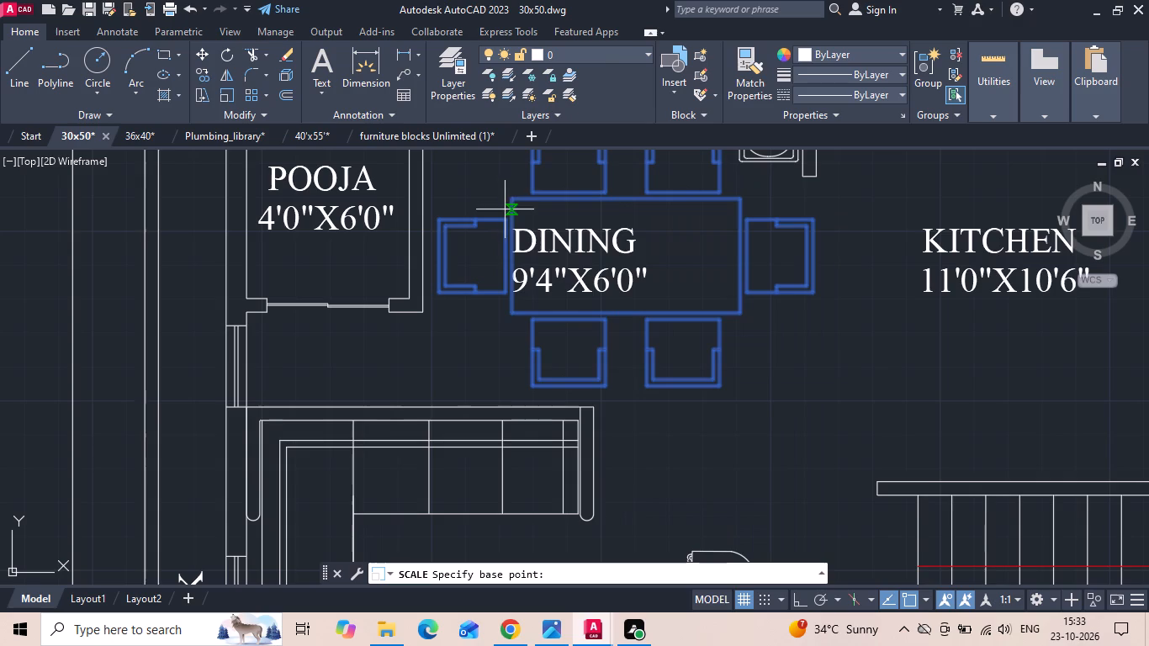
{"action": "left_click", "coordinate": [515, 200]}
{"action": "scroll", "coordinate": [492, 332], "scroll_direction": "down", "scroll_amount": 1}
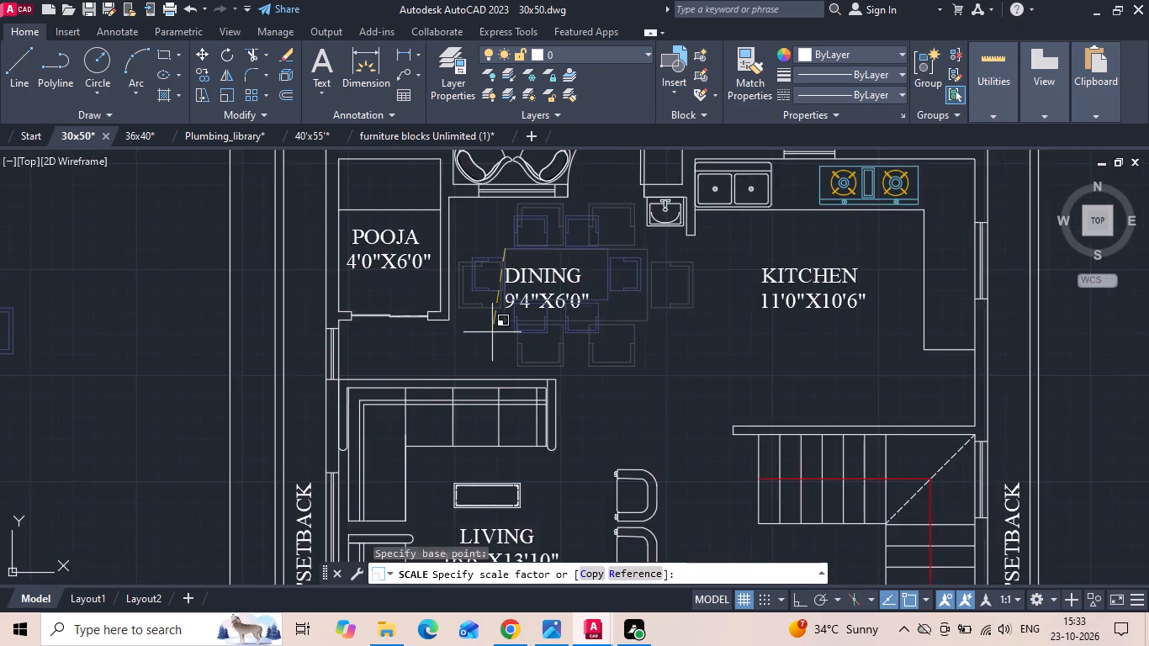
{"action": "scroll", "coordinate": [492, 332], "scroll_direction": "down", "scroll_amount": 1}
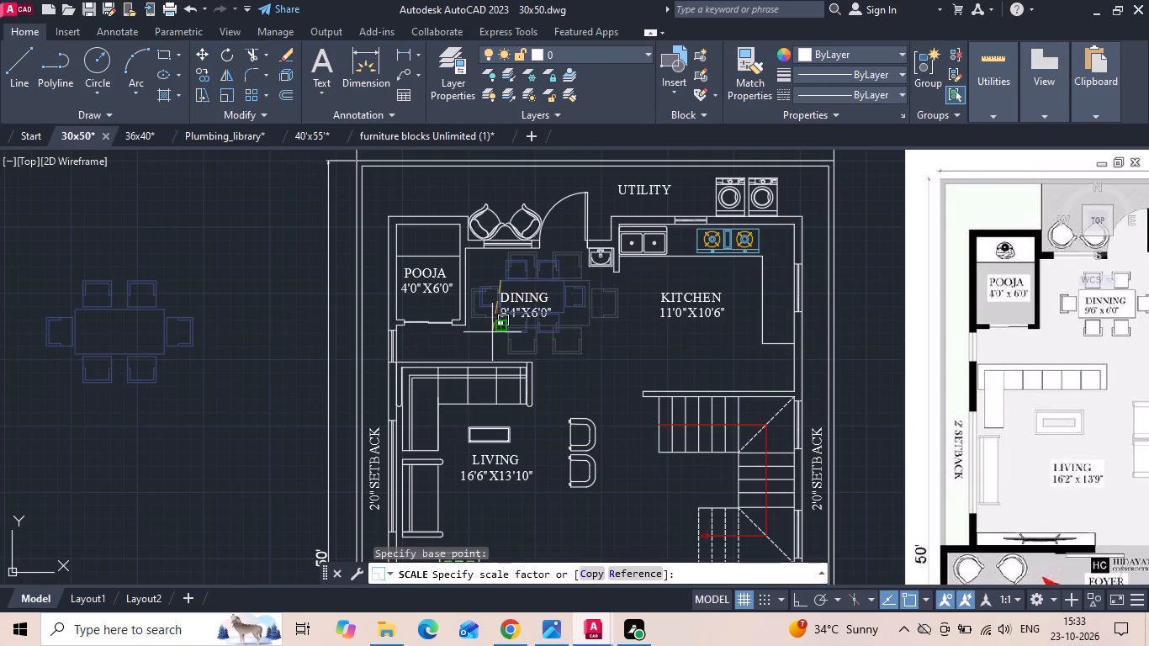
{"action": "scroll", "coordinate": [489, 336], "scroll_direction": "up", "scroll_amount": 2}
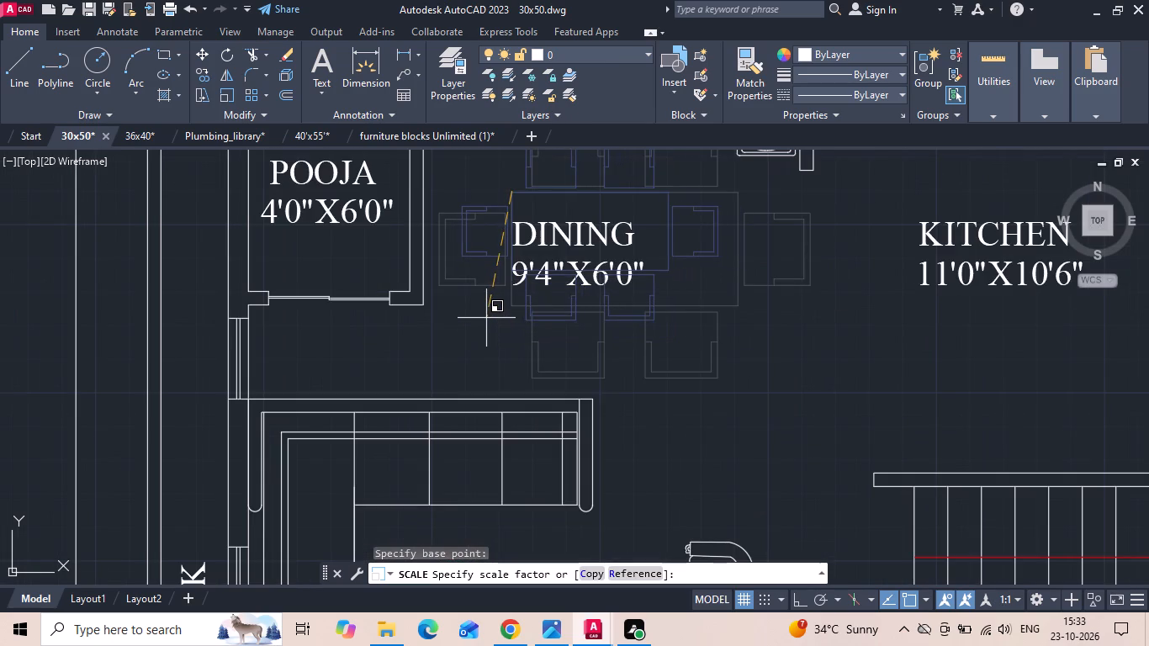
{"action": "left_click", "coordinate": [486, 318]}
Move the DINING 9'4"X6'0" label slightly up and to the right so it sits centred on the reduced table.
{"action": "middle_click_drag", "start_coordinate": [484, 319], "coordinate": [473, 355]}
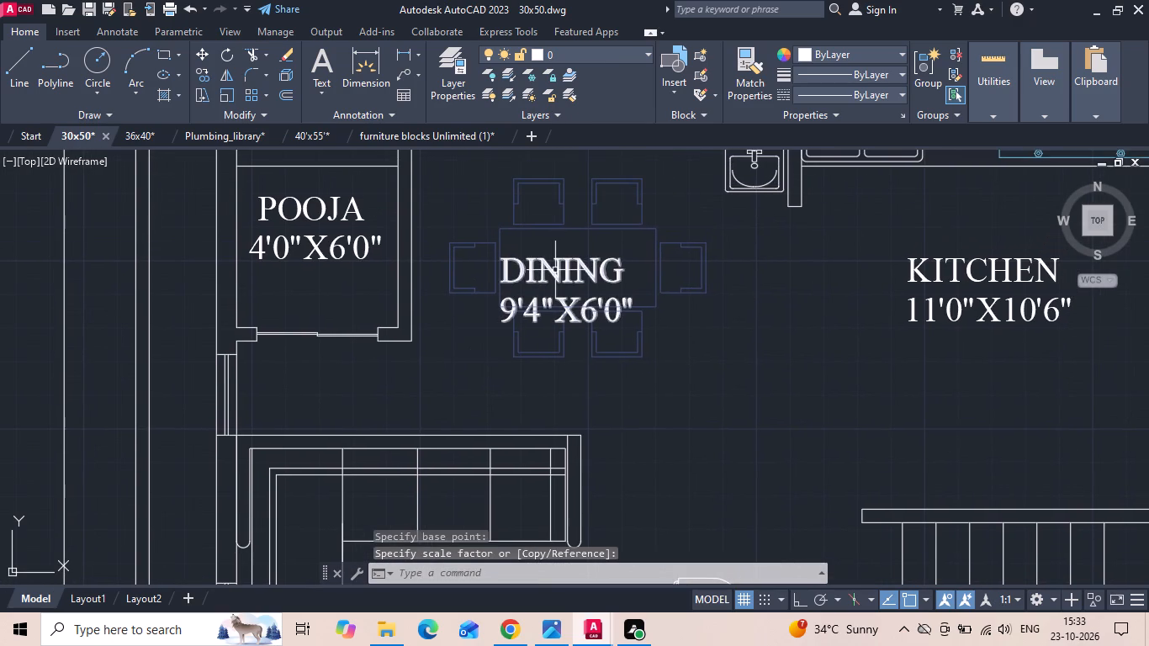
{"action": "left_click", "coordinate": [555, 270]}
{"action": "right_click", "coordinate": [554, 270]}
{"action": "left_click", "coordinate": [576, 301]}
{"action": "left_click", "coordinate": [707, 381]}
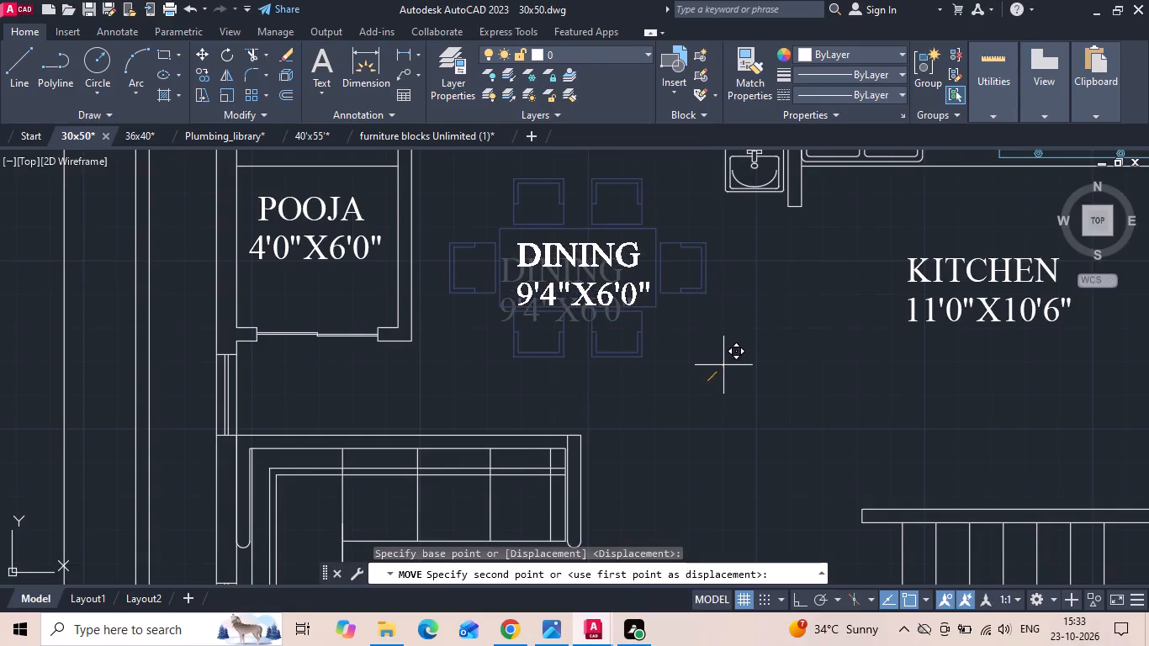
{"action": "left_click", "coordinate": [723, 361]}
Save the 30x50 drawing.
{"action": "scroll", "coordinate": [473, 351], "scroll_direction": "down", "scroll_amount": 3}
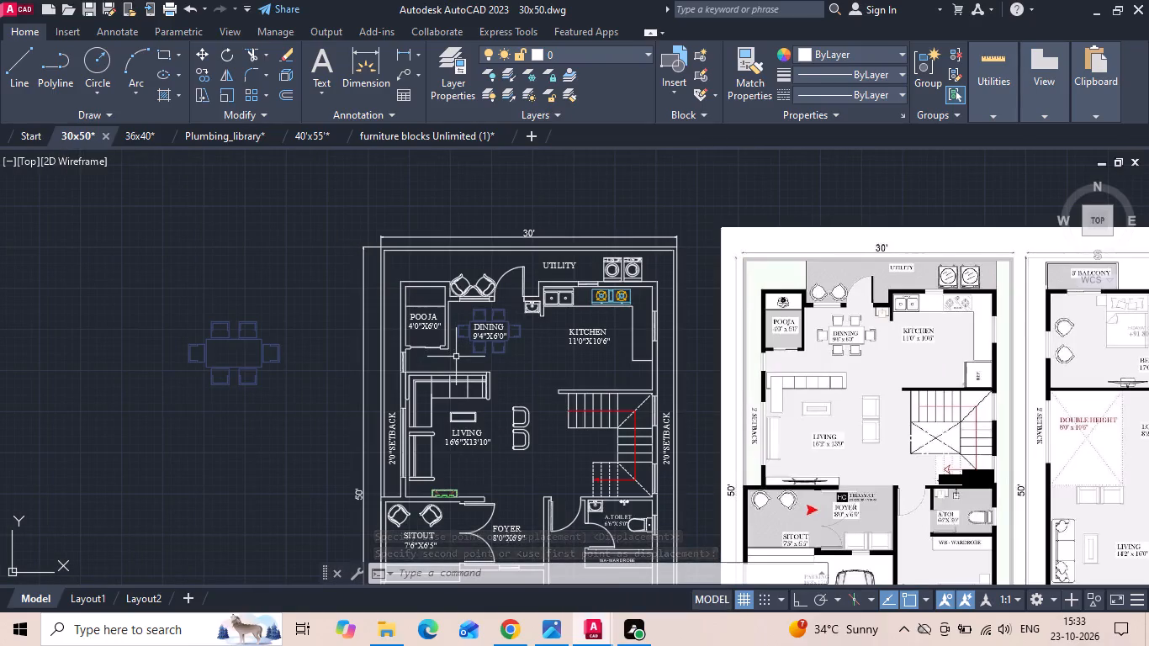
{"action": "key", "text": "ctrl+s"}
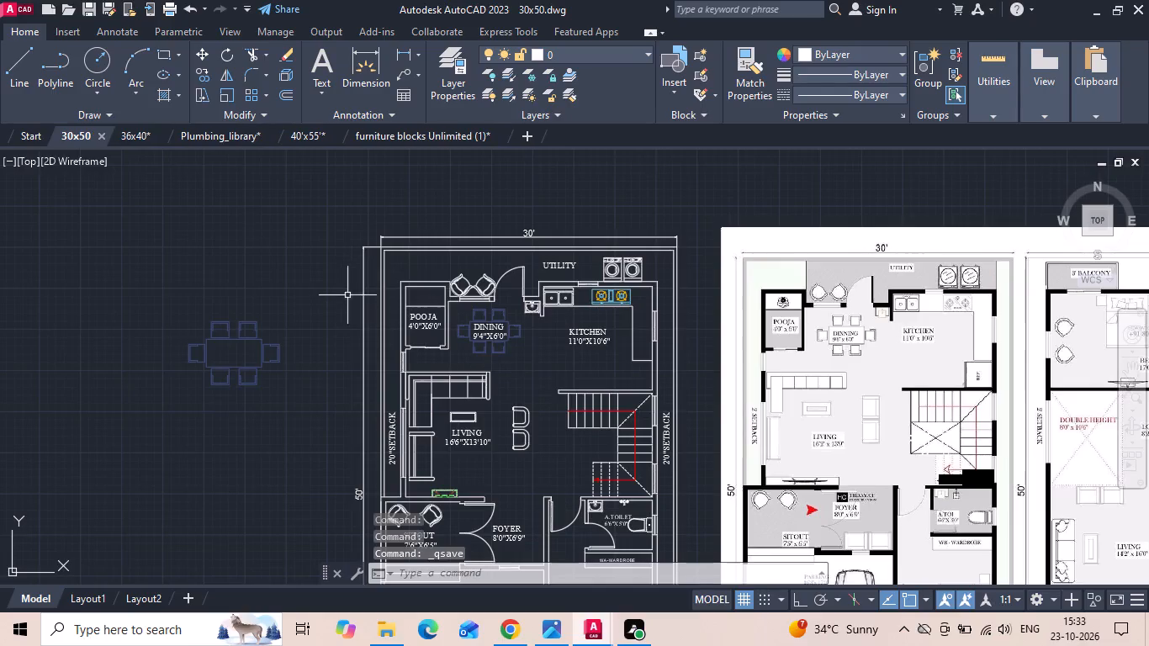
Erase the leftover six-chair dining set lying outside the ground-floor plan, on its left side.
{"action": "left_click_drag", "start_coordinate": [346, 292], "coordinate": [285, 327]}
{"action": "left_click", "coordinate": [133, 421]}
{"action": "key", "text": "Delete"}
Examine the balcony table in the reference image's first-floor plan and find the dining-table section of the furniture blocks drawing.
{"action": "scroll", "coordinate": [356, 291], "scroll_direction": "down", "scroll_amount": 2}
{"action": "scroll", "coordinate": [484, 264], "scroll_direction": "down", "scroll_amount": 2}
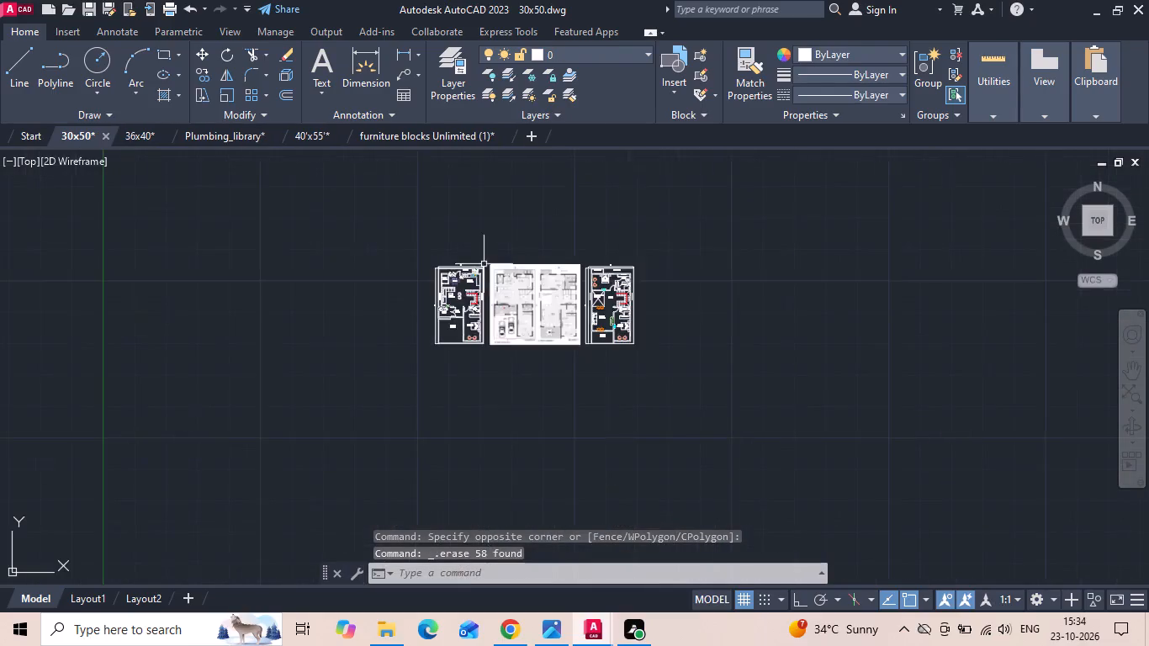
{"action": "scroll", "coordinate": [537, 317], "scroll_direction": "up", "scroll_amount": 3}
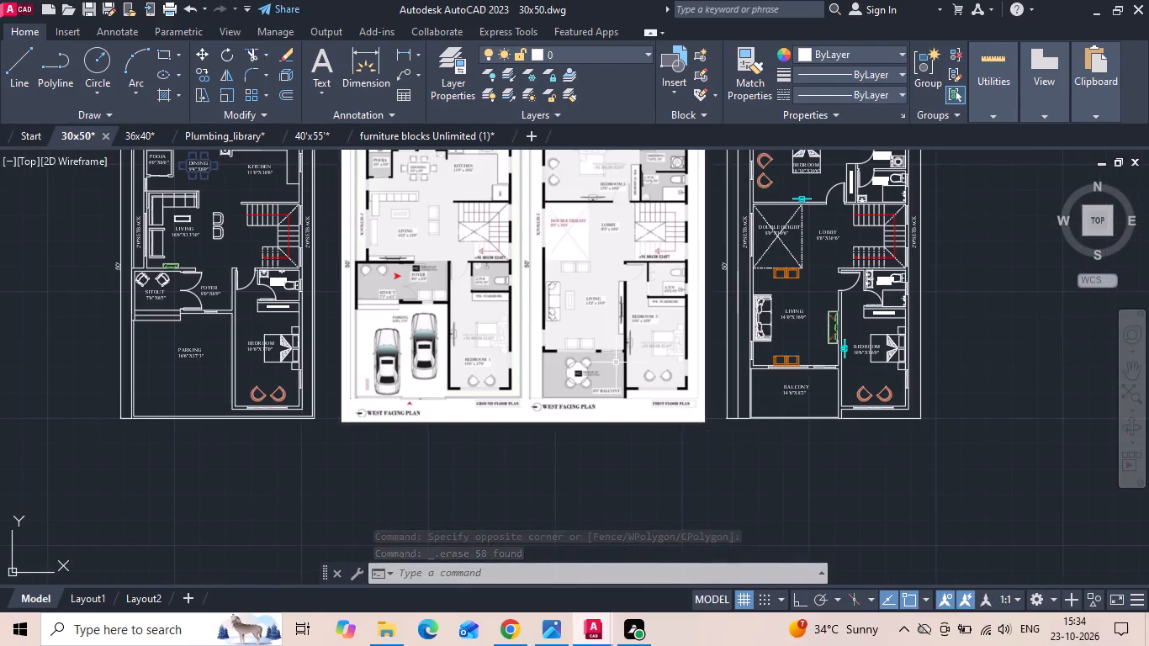
{"action": "scroll", "coordinate": [616, 363], "scroll_direction": "up", "scroll_amount": 2}
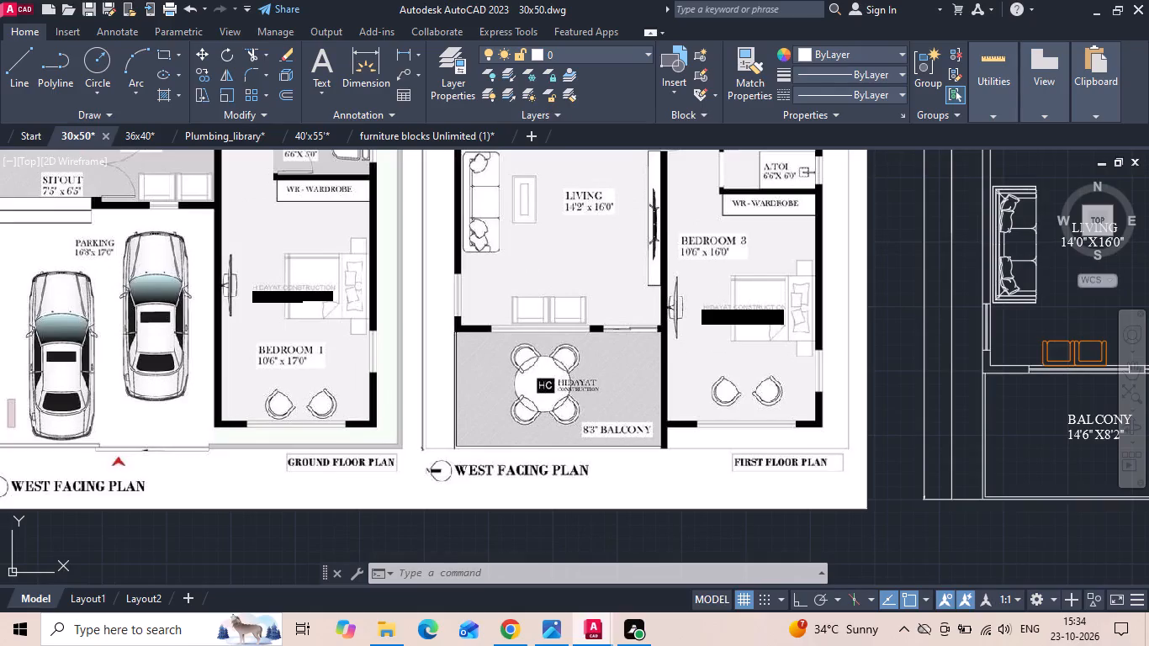
{"action": "left_click", "coordinate": [386, 136]}
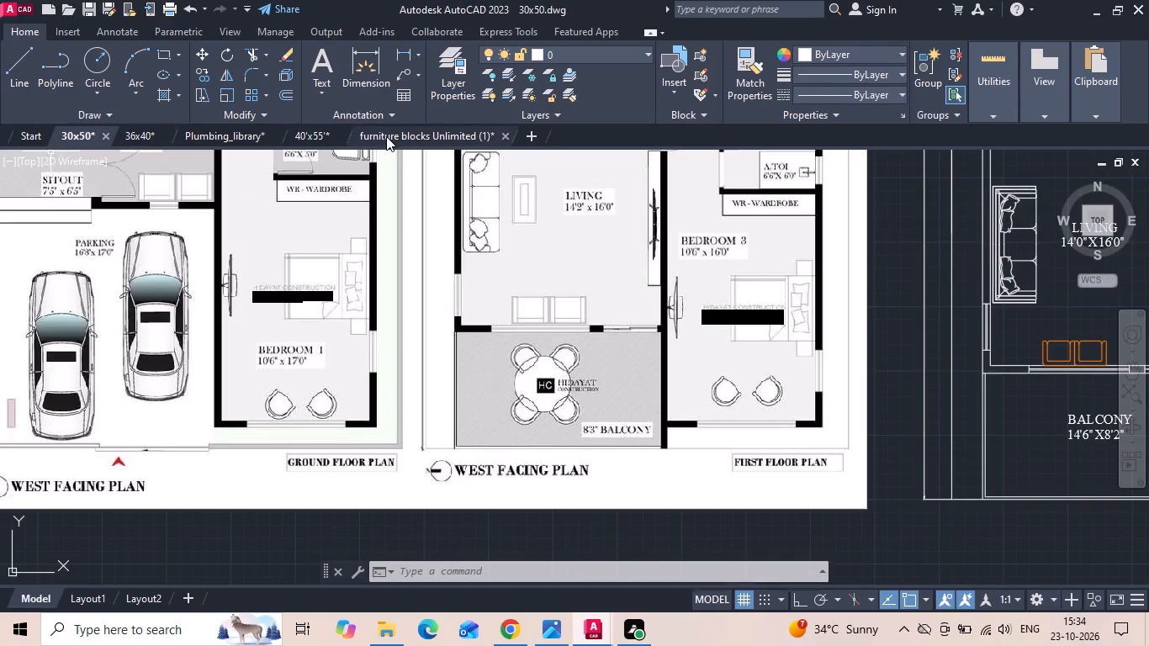
{"action": "scroll", "coordinate": [646, 375], "scroll_direction": "down", "scroll_amount": 3}
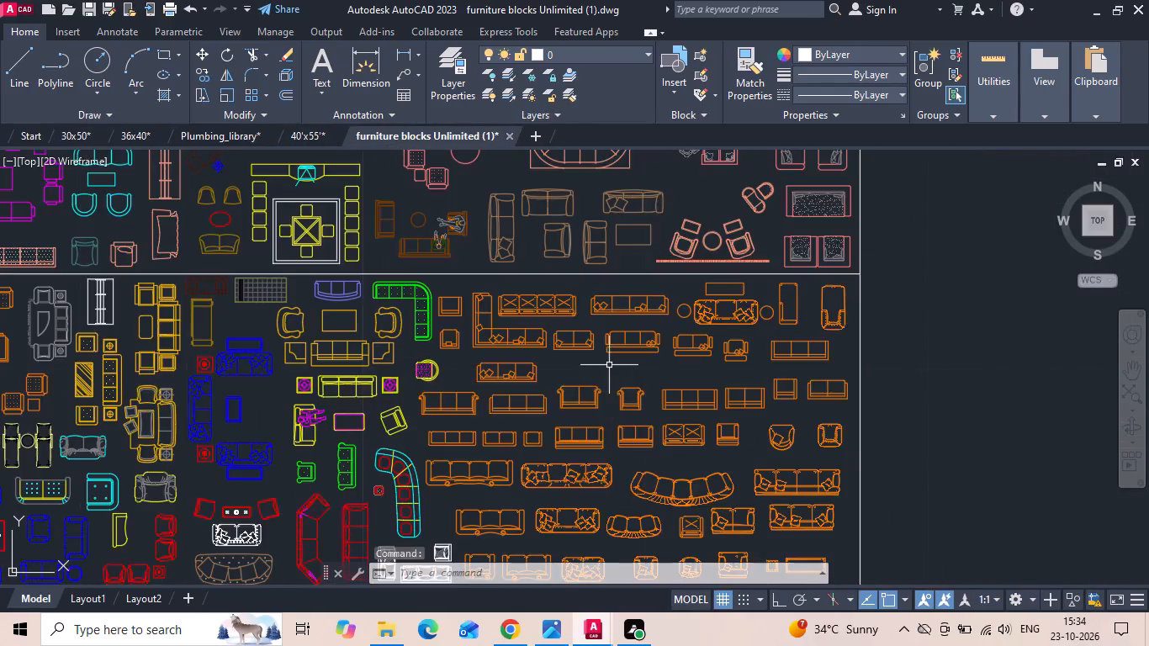
{"action": "scroll", "coordinate": [564, 387], "scroll_direction": "down", "scroll_amount": 2}
{"action": "middle_click_drag", "start_coordinate": [500, 242], "coordinate": [566, 498]}
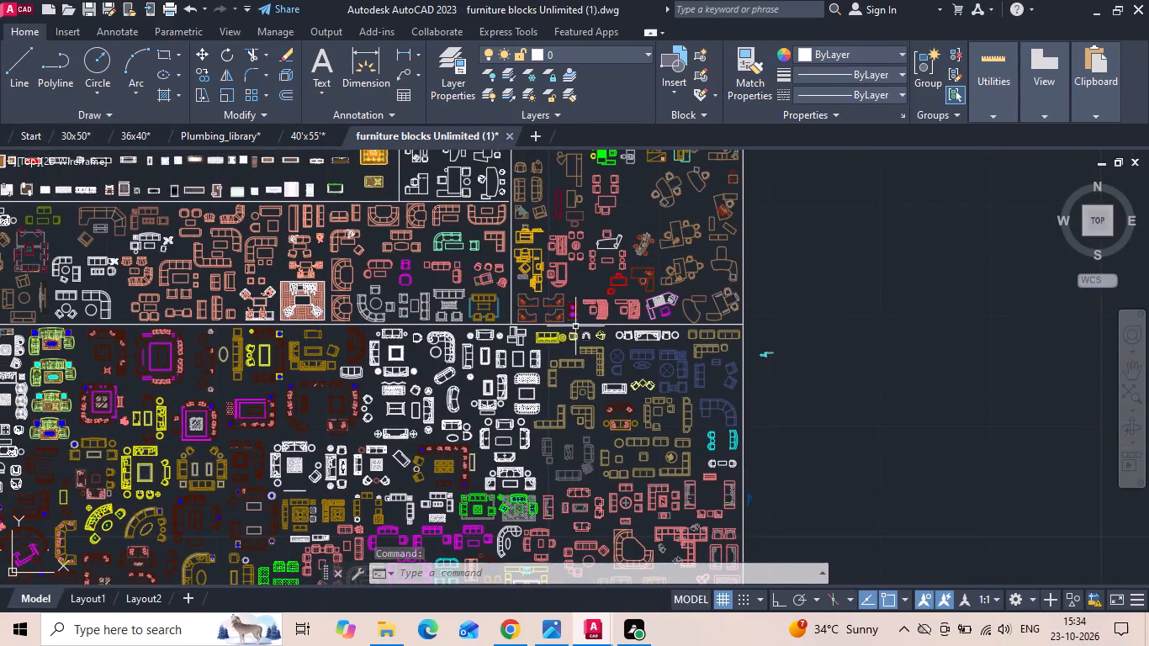
{"action": "middle_click_drag", "start_coordinate": [576, 329], "coordinate": [621, 492]}
{"action": "middle_click_drag", "start_coordinate": [343, 409], "coordinate": [448, 502]}
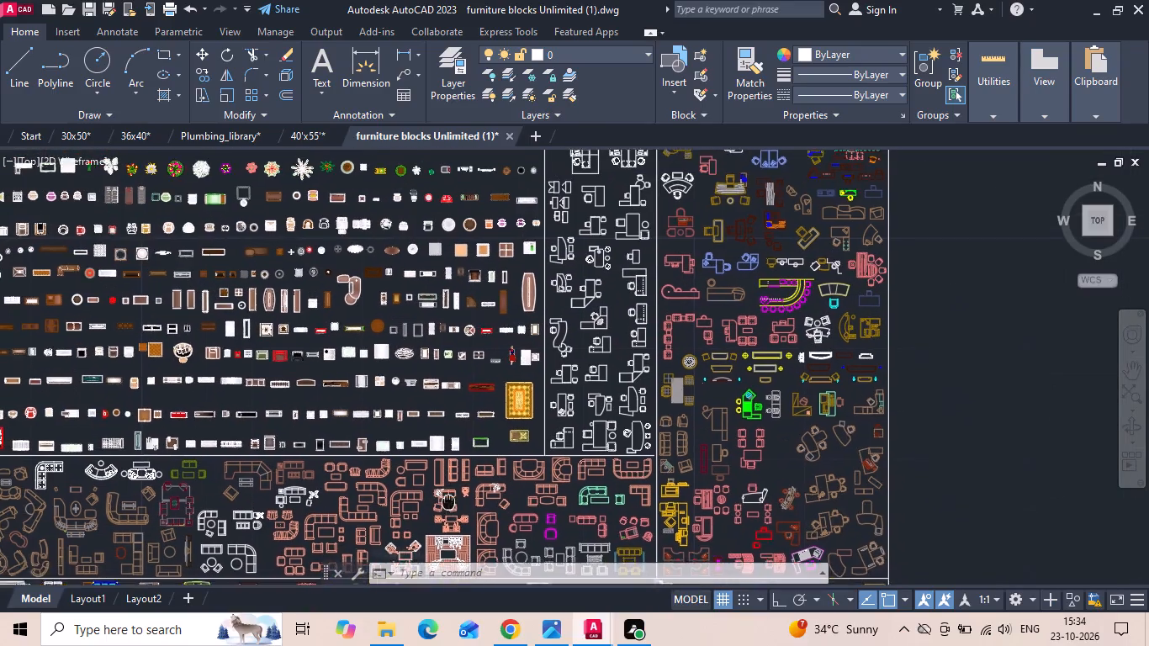
{"action": "middle_click_drag", "start_coordinate": [500, 287], "coordinate": [553, 518]}
{"action": "middle_click_drag", "start_coordinate": [601, 350], "coordinate": [622, 435]}
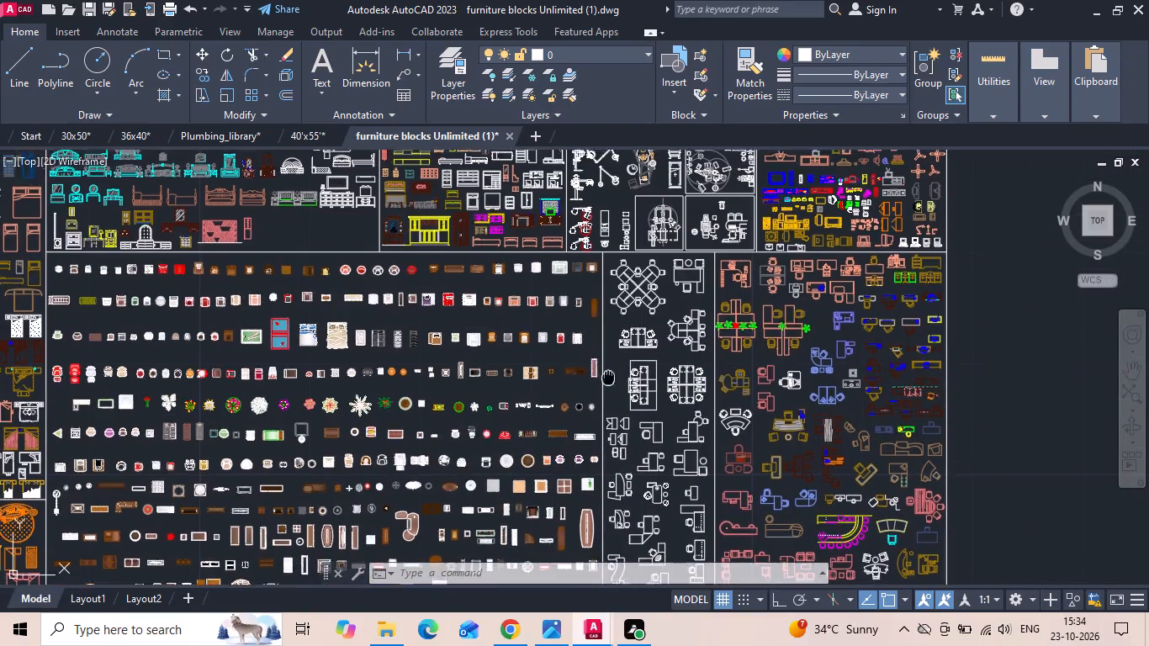
{"action": "middle_click_drag", "start_coordinate": [622, 435], "coordinate": [678, 580]}
{"action": "middle_click_drag", "start_coordinate": [490, 352], "coordinate": [516, 425]}
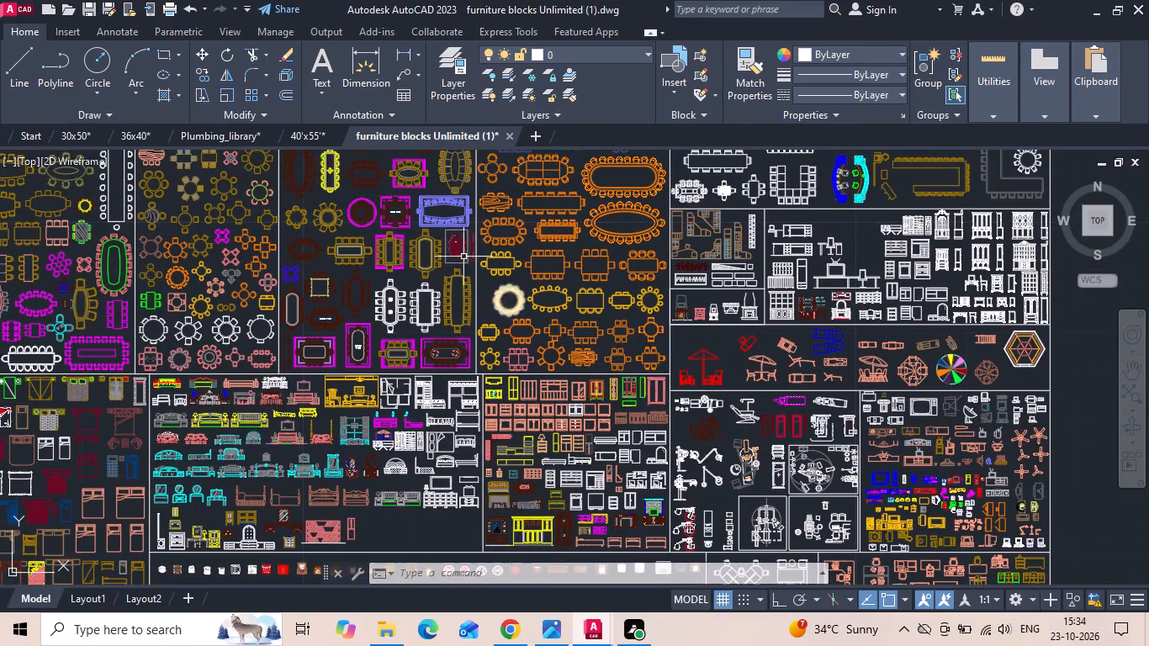
{"action": "left_click", "coordinate": [71, 132]}
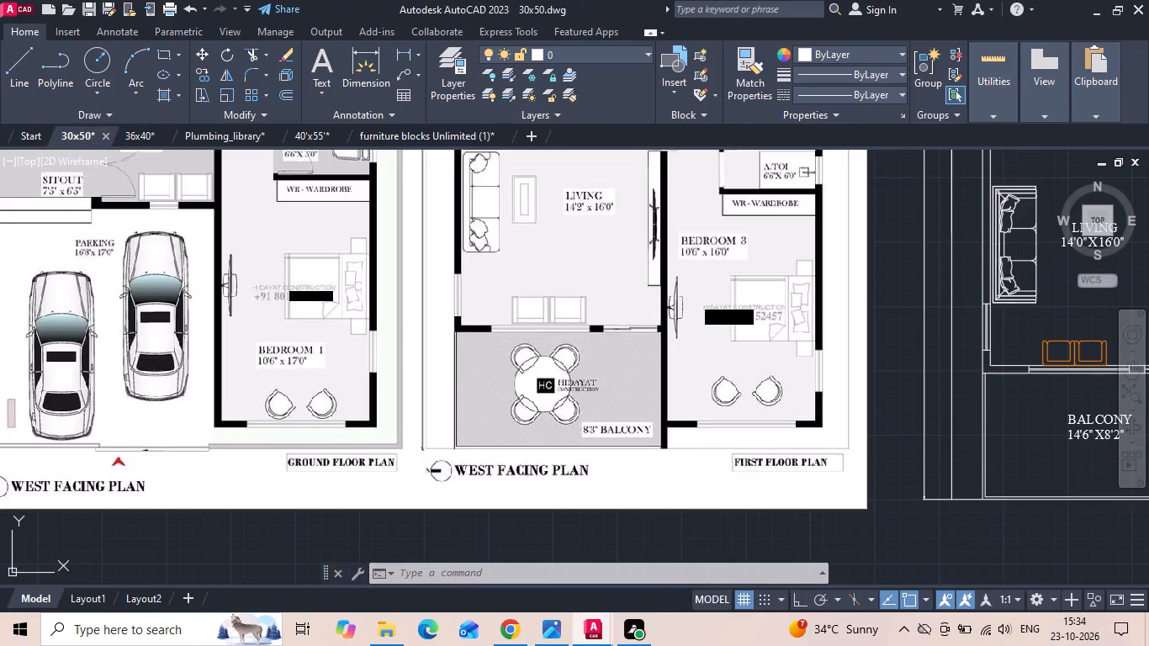
{"action": "left_click", "coordinate": [423, 133]}
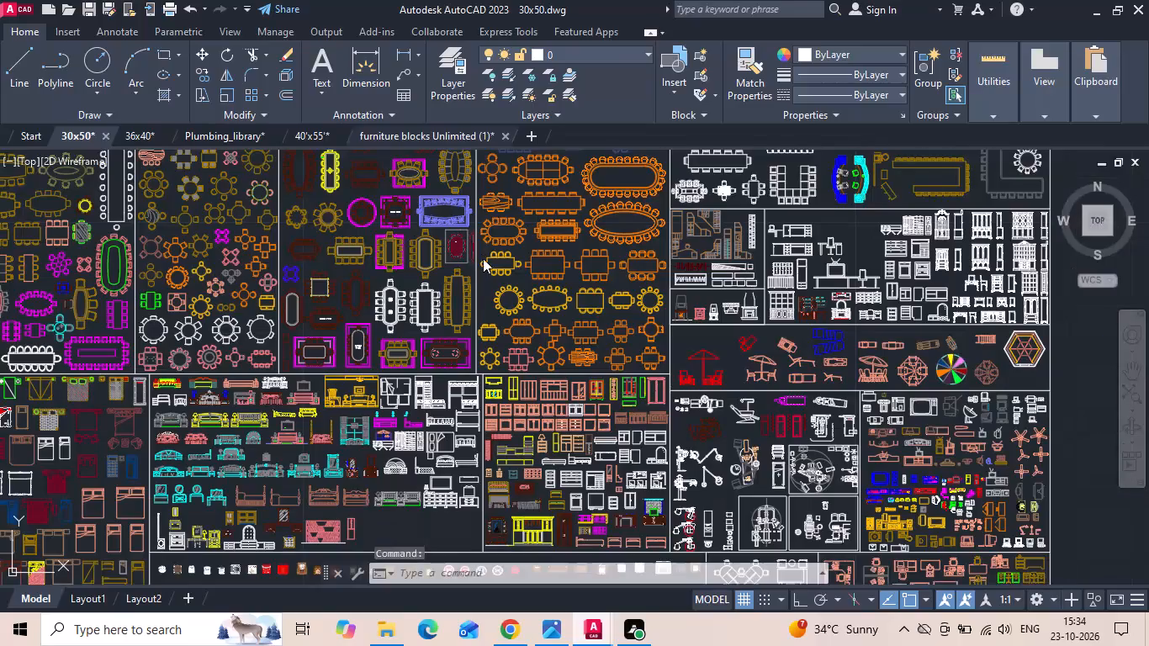
Look through the dining-table blocks in the furniture library for a round table with four chairs.
{"action": "middle_click_drag", "start_coordinate": [486, 270], "coordinate": [489, 305]}
{"action": "middle_click_drag", "start_coordinate": [564, 357], "coordinate": [575, 403]}
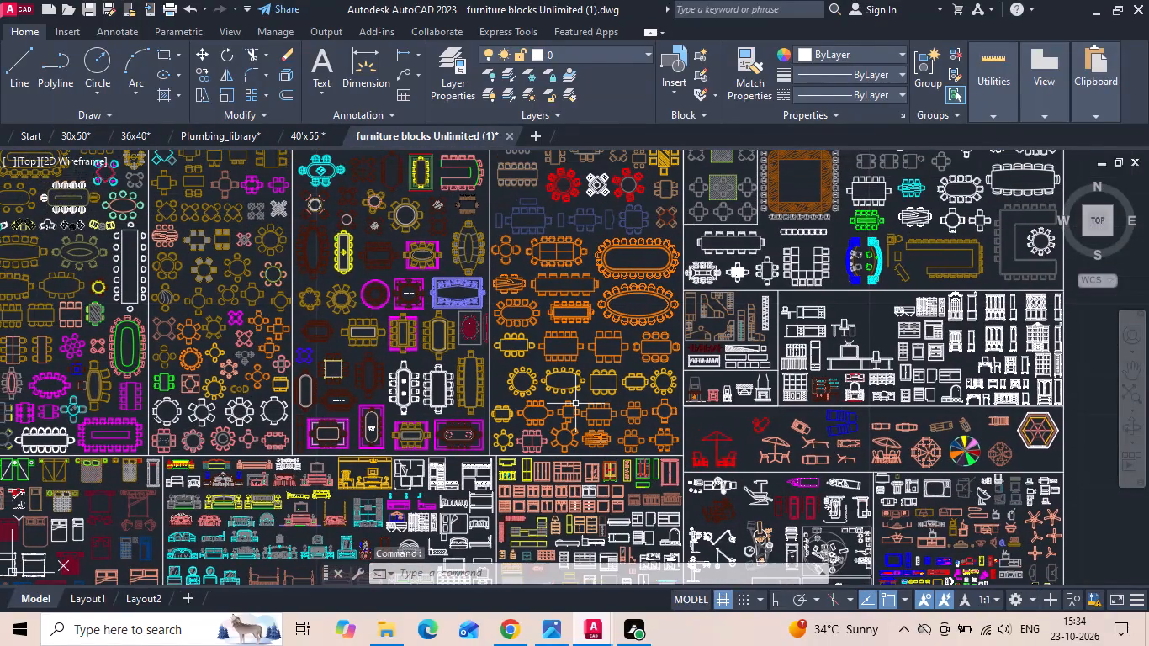
{"action": "scroll", "coordinate": [634, 225], "scroll_direction": "up", "scroll_amount": 1}
{"action": "middle_click_drag", "start_coordinate": [627, 249], "coordinate": [622, 276]}
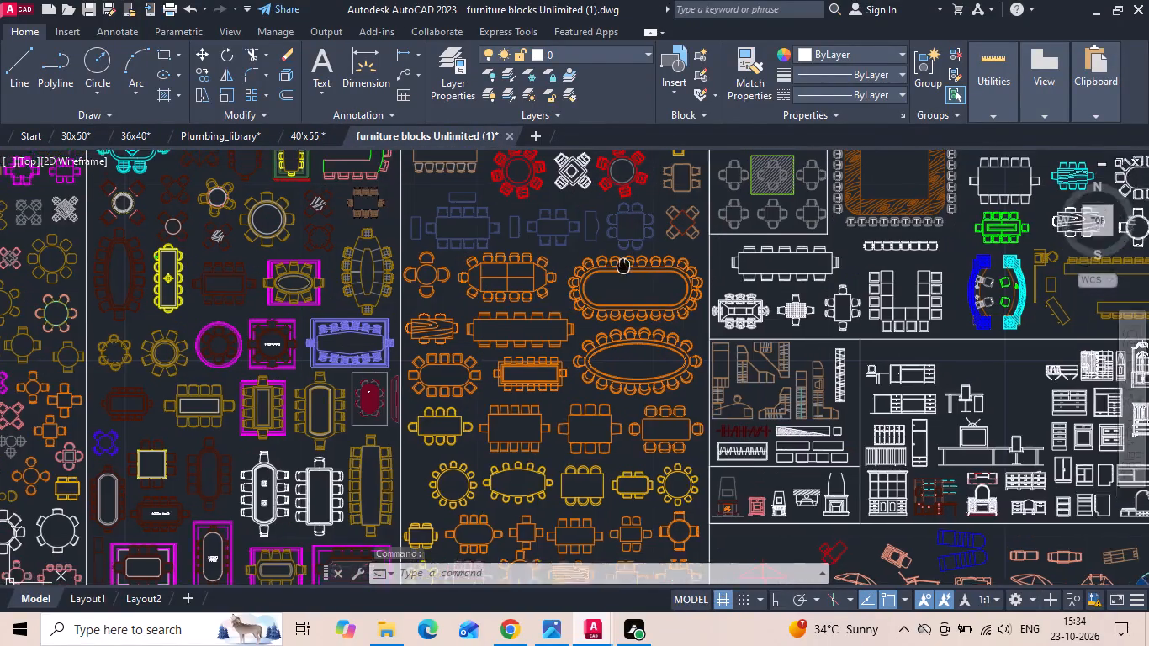
{"action": "middle_click_drag", "start_coordinate": [622, 276], "coordinate": [601, 469]}
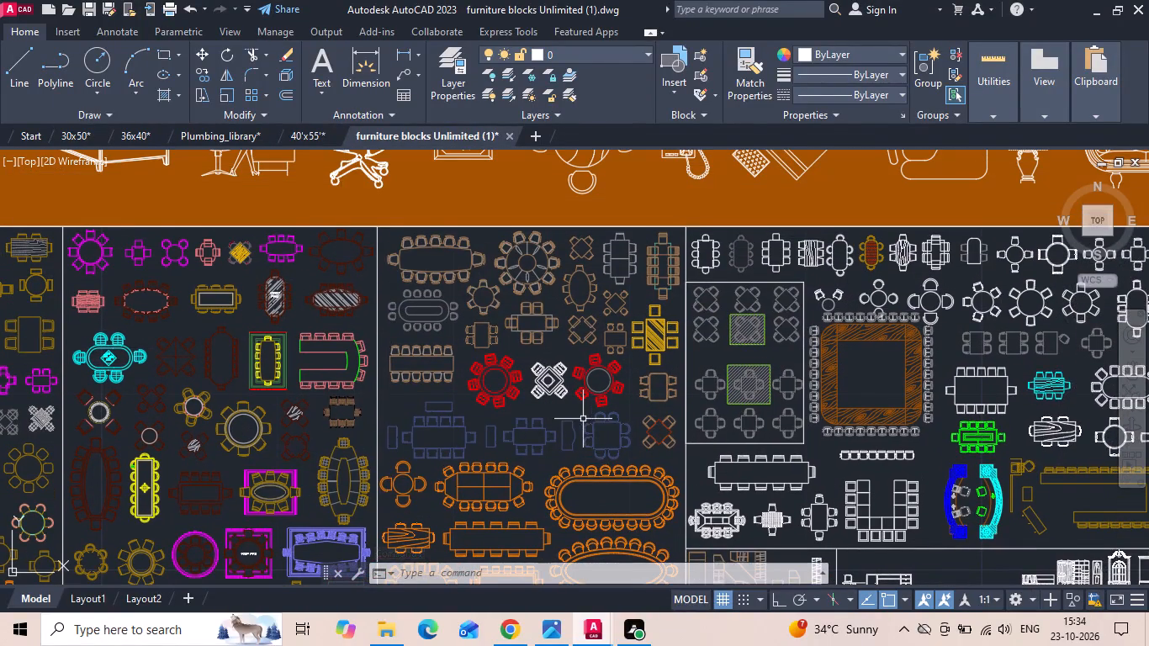
{"action": "middle_click_drag", "start_coordinate": [803, 410], "coordinate": [561, 422]}
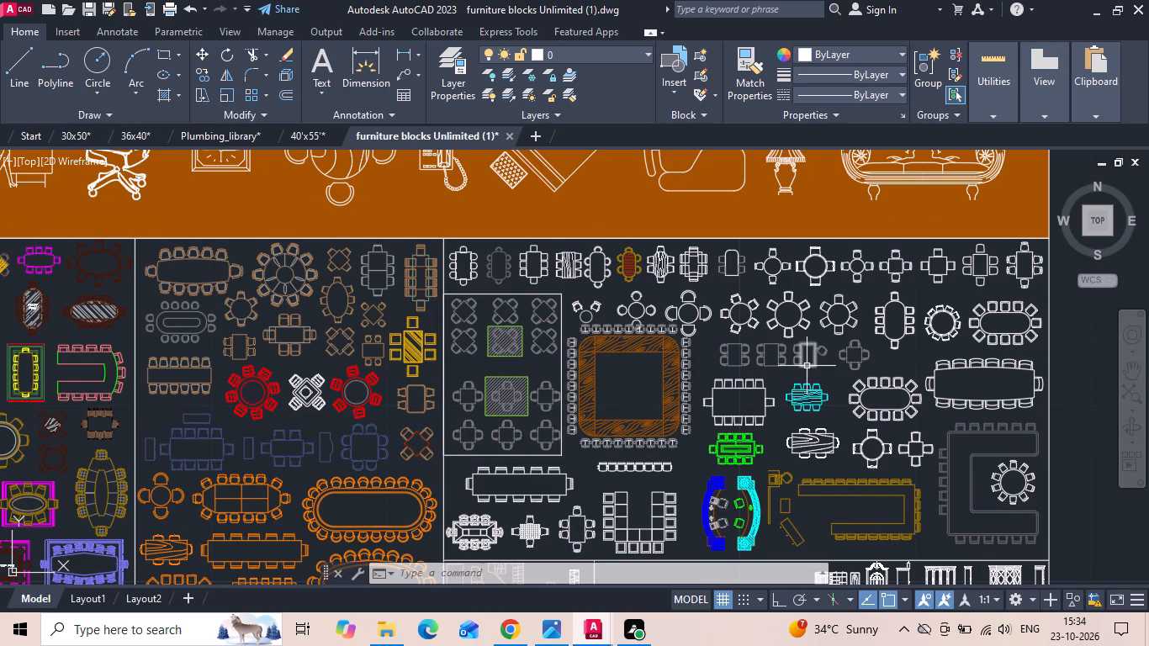
{"action": "middle_click_drag", "start_coordinate": [736, 371], "coordinate": [1003, 358]}
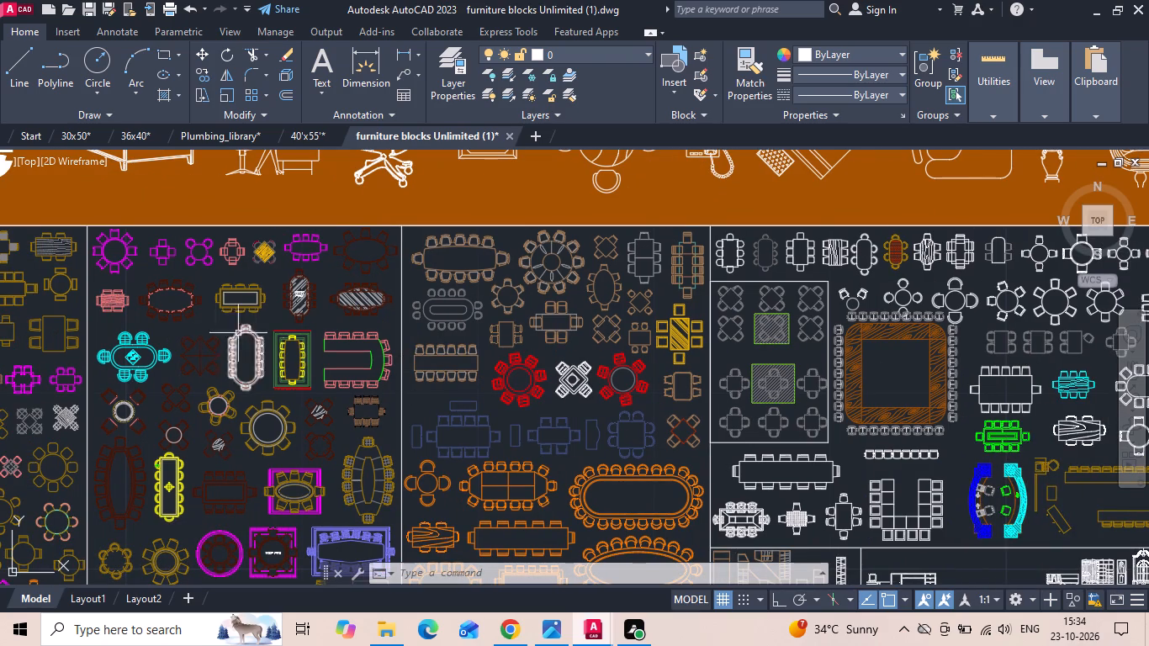
Copy two four-chair tables from the furniture library: the magenta one in the top row and the pink round one beside the green oval table.
{"action": "scroll", "coordinate": [178, 257], "scroll_direction": "up", "scroll_amount": 2}
{"action": "middle_click_drag", "start_coordinate": [223, 223], "coordinate": [442, 272]}
{"action": "left_click", "coordinate": [446, 265]}
{"action": "left_click", "coordinate": [433, 304]}
{"action": "scroll", "coordinate": [494, 306], "scroll_direction": "down", "scroll_amount": 2}
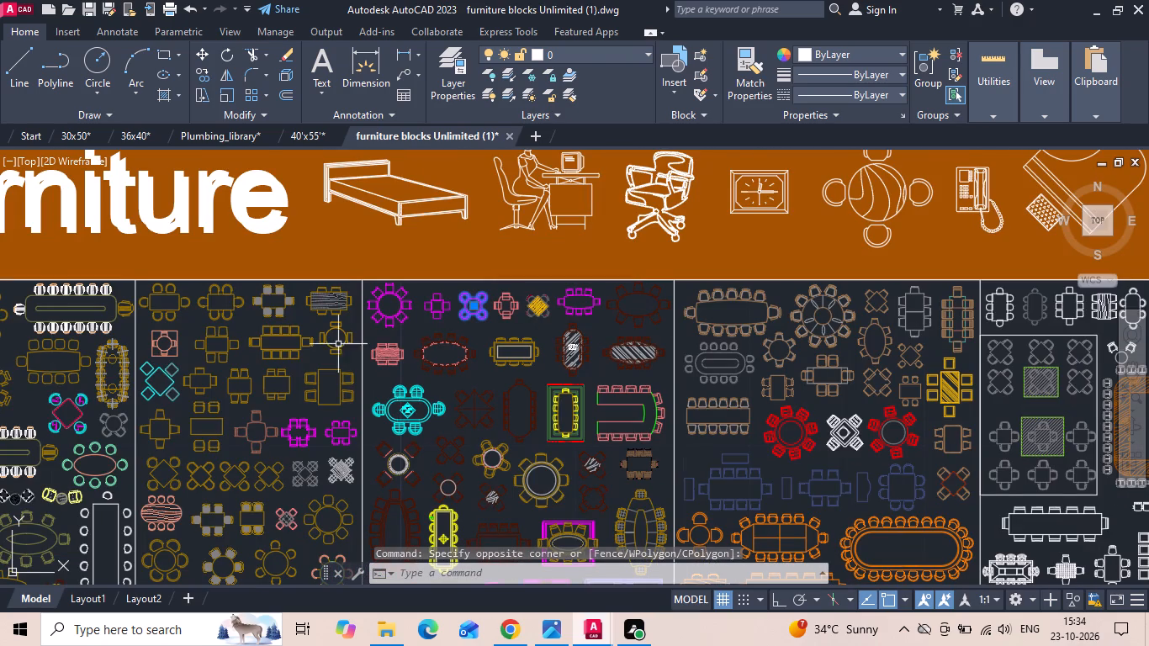
{"action": "middle_click_drag", "start_coordinate": [241, 390], "coordinate": [389, 314]}
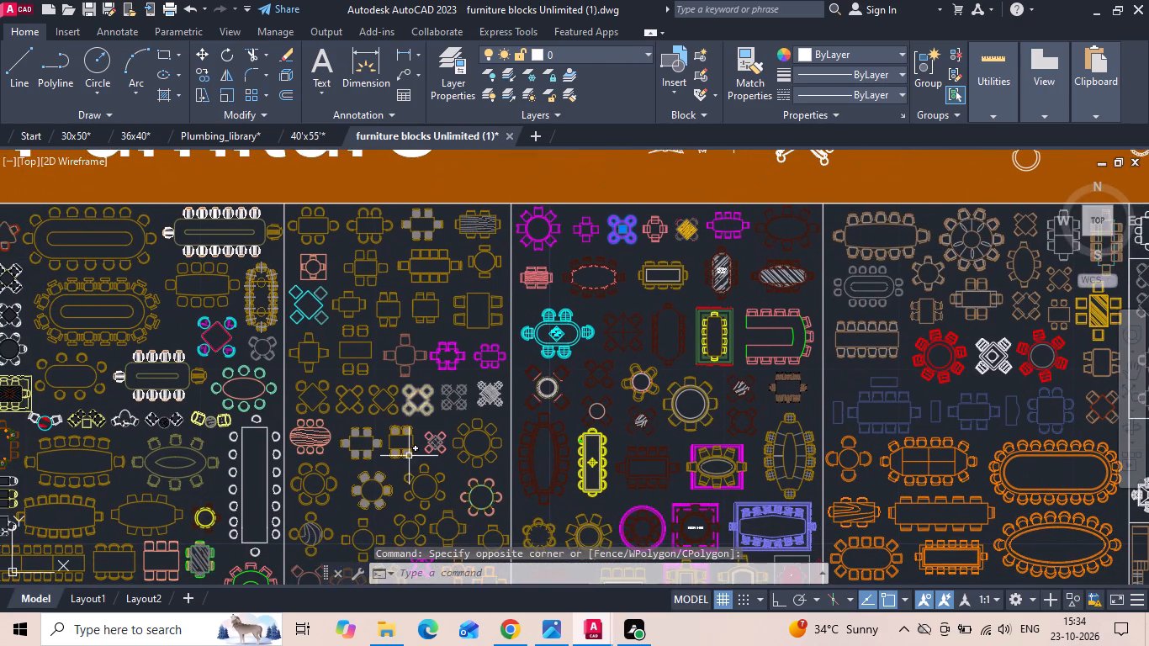
{"action": "middle_click_drag", "start_coordinate": [401, 454], "coordinate": [400, 316]}
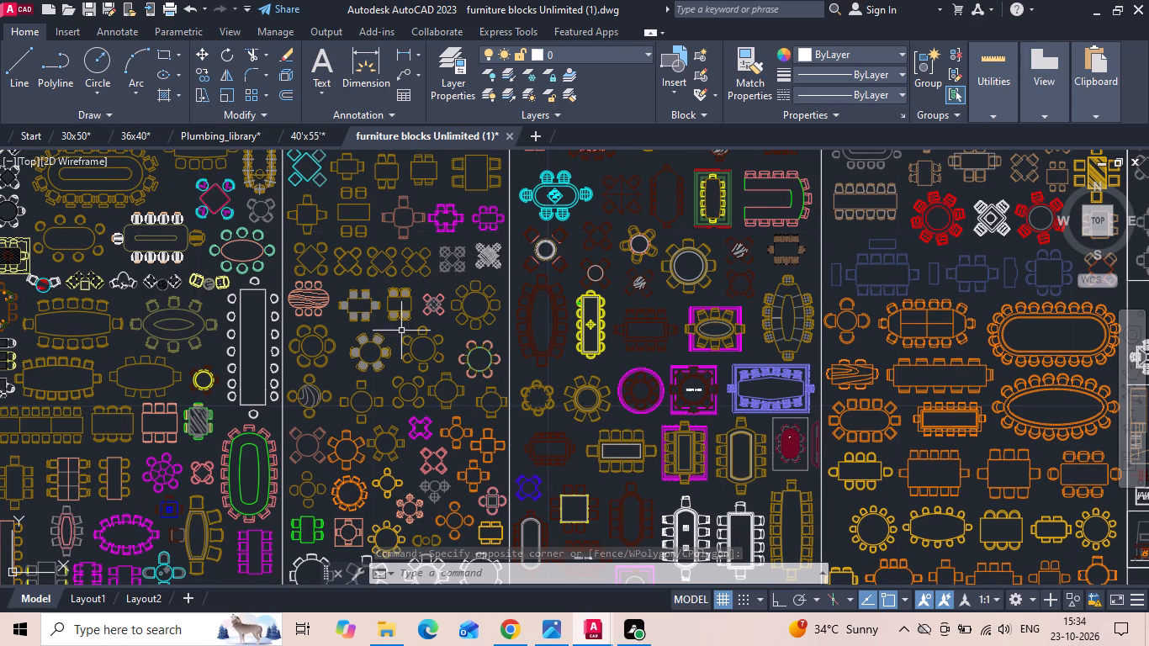
{"action": "middle_click_drag", "start_coordinate": [400, 413], "coordinate": [397, 360]}
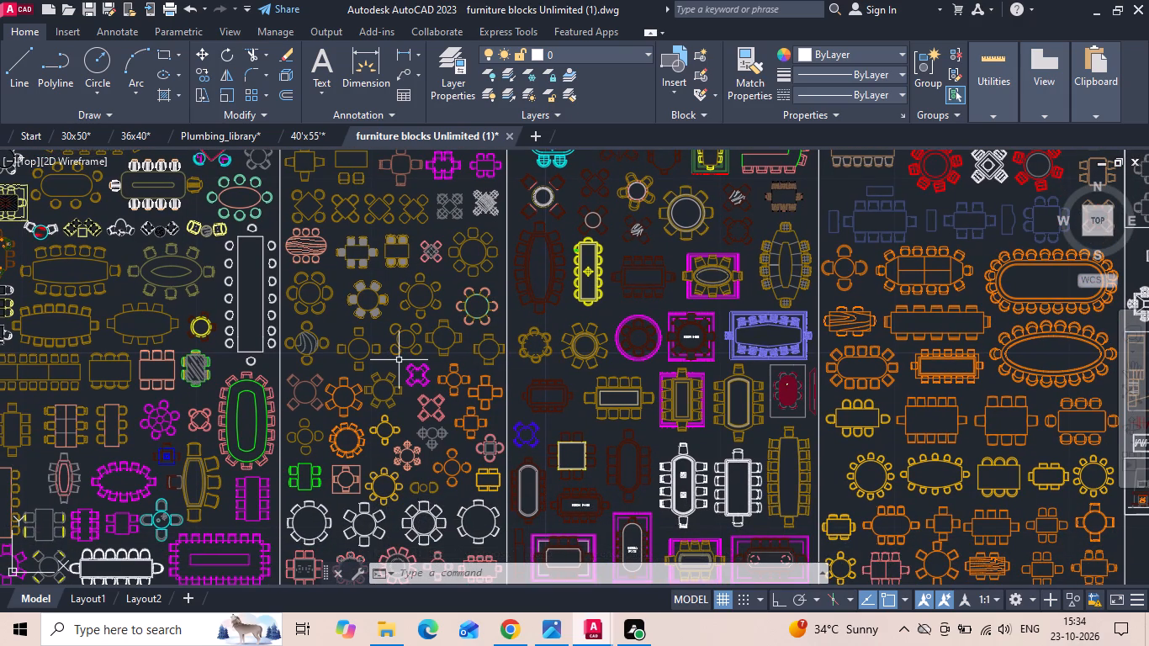
{"action": "middle_click_drag", "start_coordinate": [400, 448], "coordinate": [403, 366]}
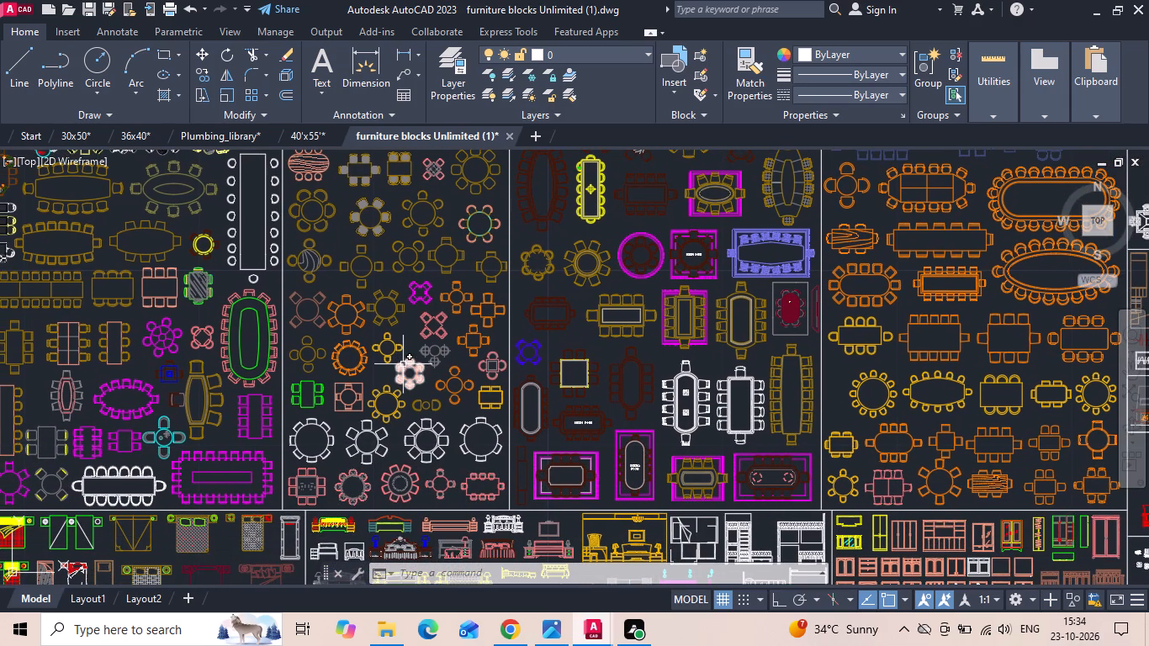
{"action": "middle_click_drag", "start_coordinate": [267, 407], "coordinate": [329, 407]}
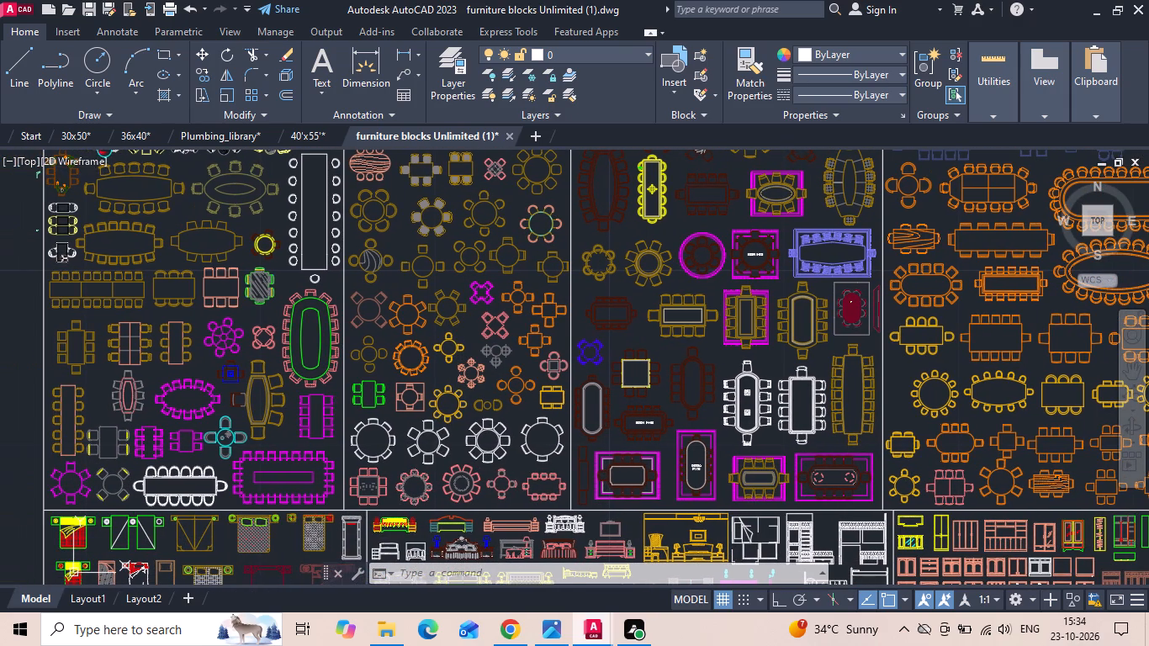
{"action": "middle_click_drag", "start_coordinate": [240, 326], "coordinate": [262, 451]}
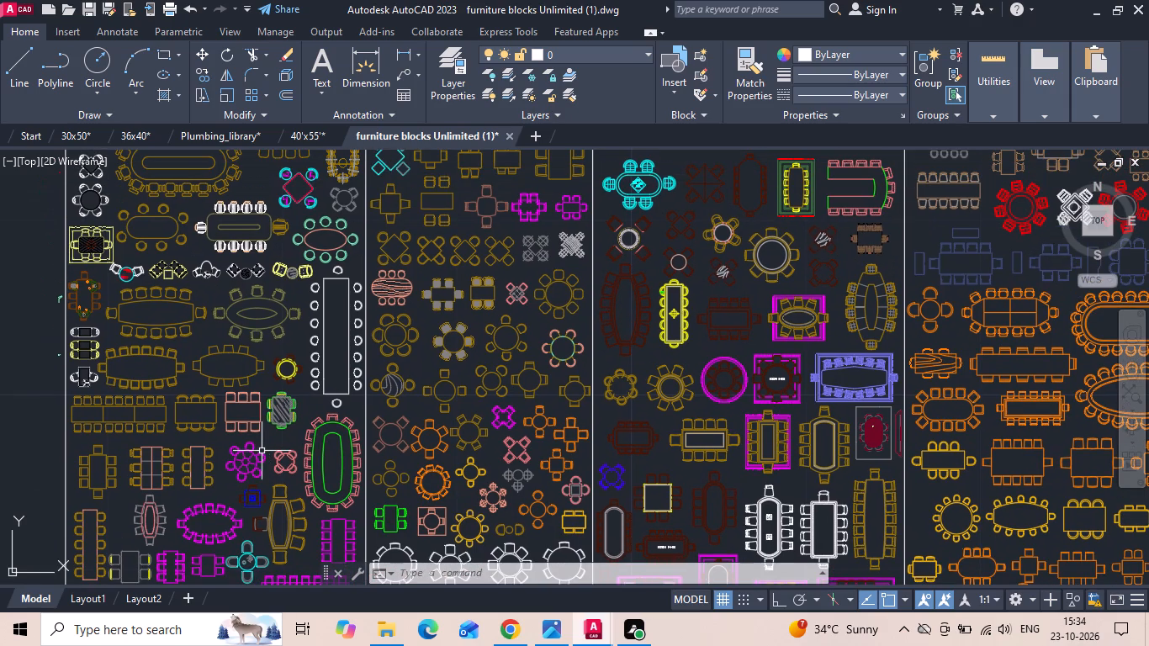
{"action": "scroll", "coordinate": [270, 458], "scroll_direction": "up", "scroll_amount": 2}
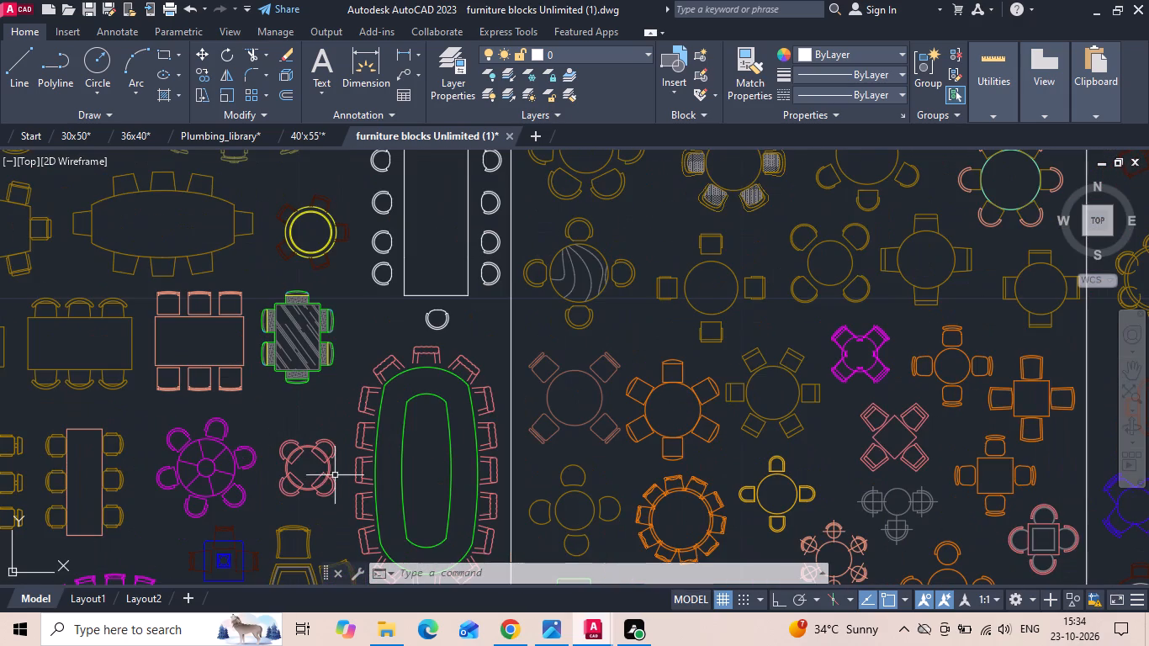
{"action": "left_click", "coordinate": [331, 464]}
{"action": "scroll", "coordinate": [347, 519], "scroll_direction": "down", "scroll_amount": 2}
{"action": "scroll", "coordinate": [178, 362], "scroll_direction": "up", "scroll_amount": 1}
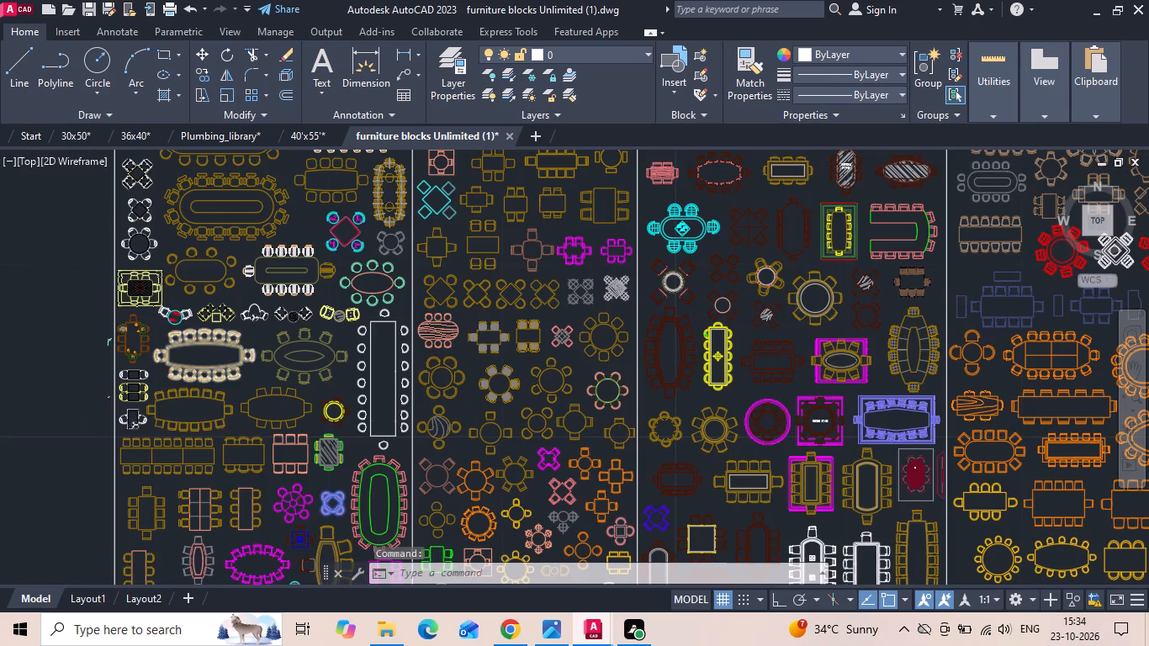
{"action": "middle_click_drag", "start_coordinate": [176, 384], "coordinate": [143, 541]}
{"action": "middle_click_drag", "start_coordinate": [234, 376], "coordinate": [236, 436]}
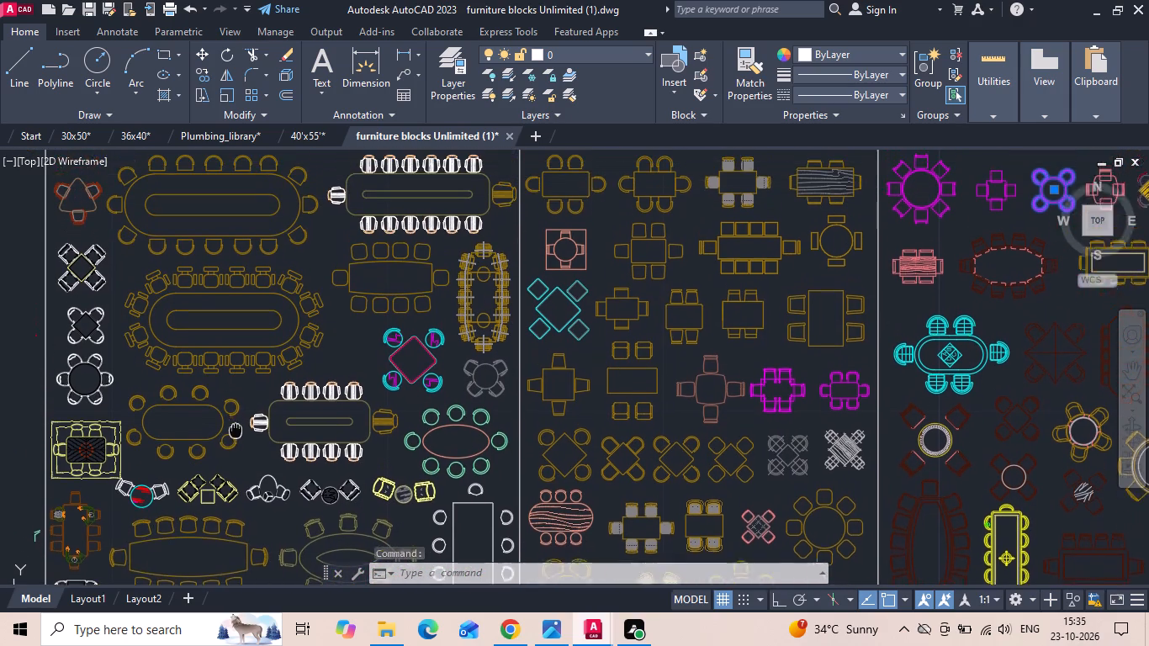
{"action": "middle_click_drag", "start_coordinate": [236, 436], "coordinate": [238, 488]}
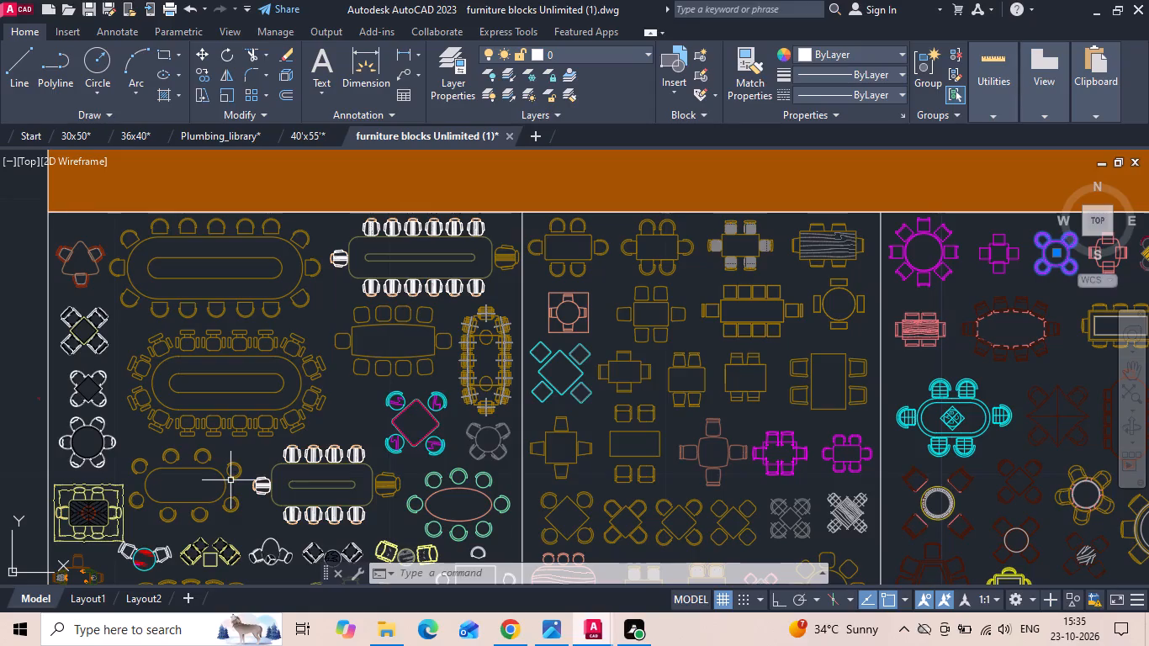
{"action": "key", "text": "ctrl+c"}
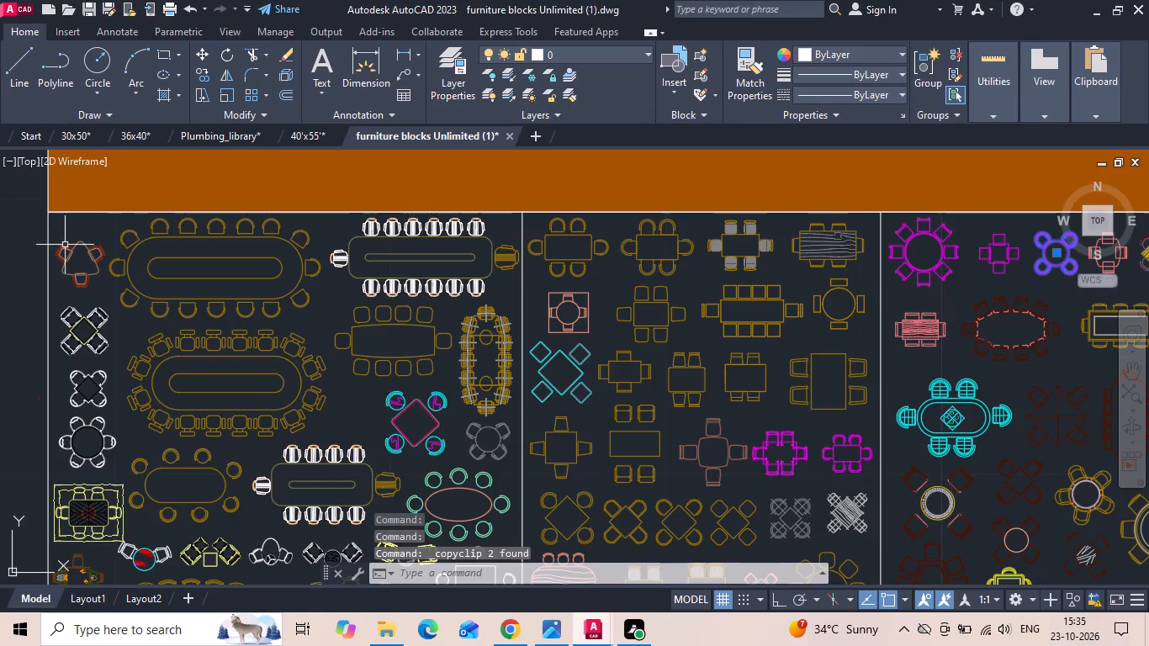
Paste the two copied tables into the 30x50 drawing, in the empty area to the right of the first-floor plan.
{"action": "left_click", "coordinate": [82, 132]}
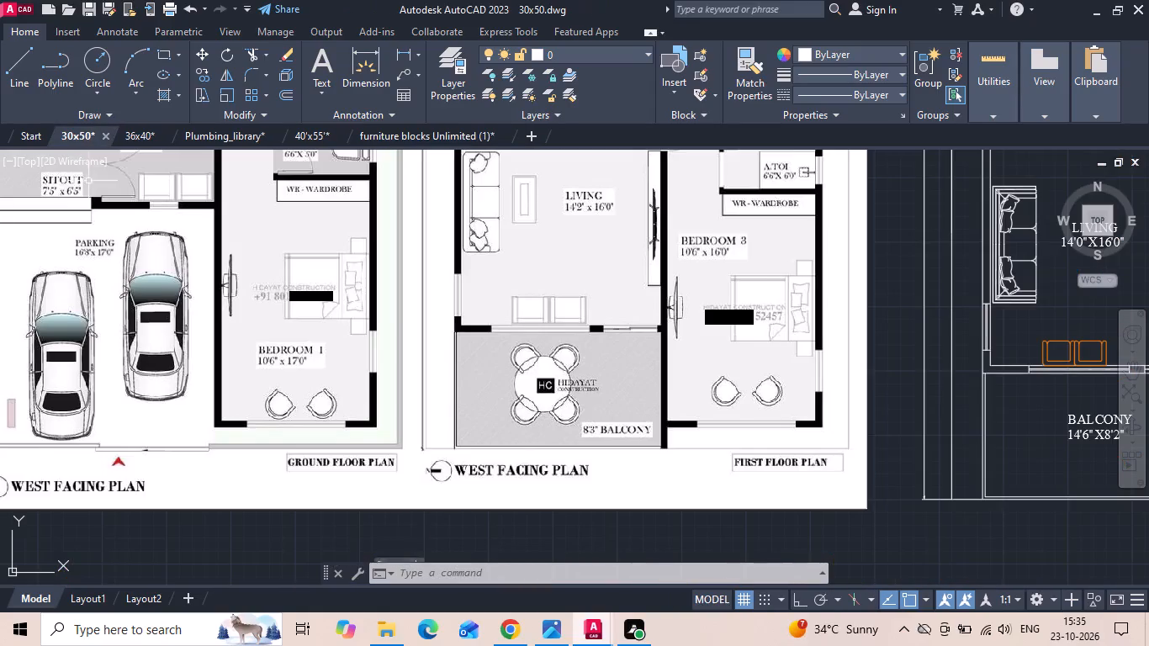
{"action": "key", "text": "ctrl+v"}
{"action": "scroll", "coordinate": [417, 350], "scroll_direction": "down", "scroll_amount": 2}
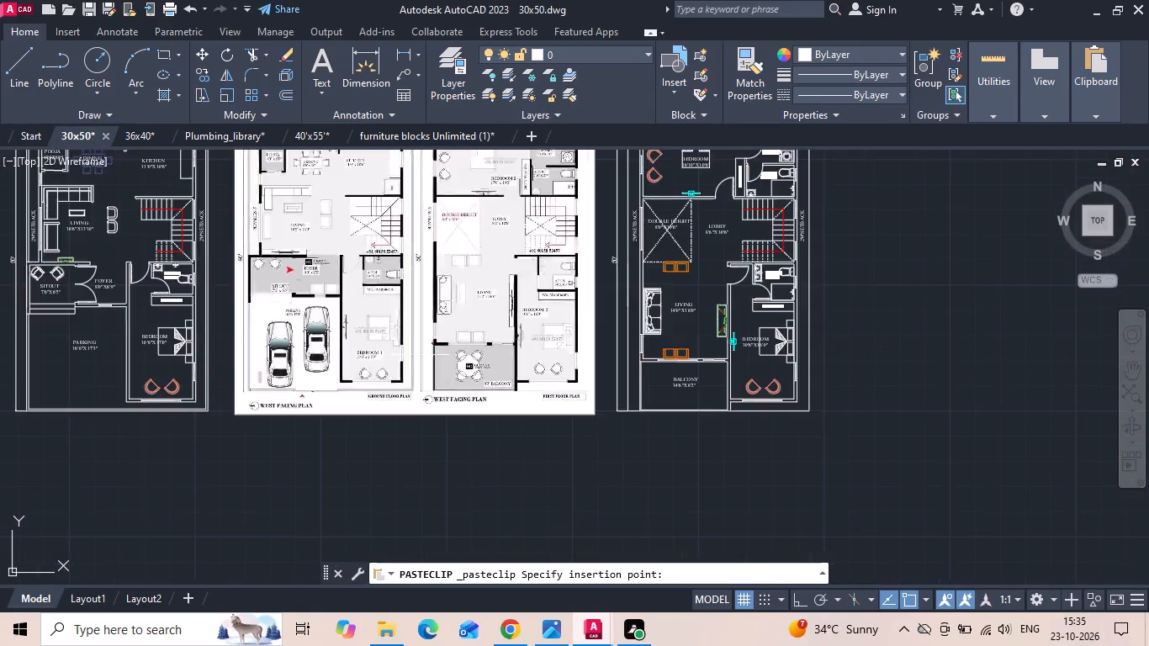
{"action": "scroll", "coordinate": [875, 400], "scroll_direction": "up", "scroll_amount": 1}
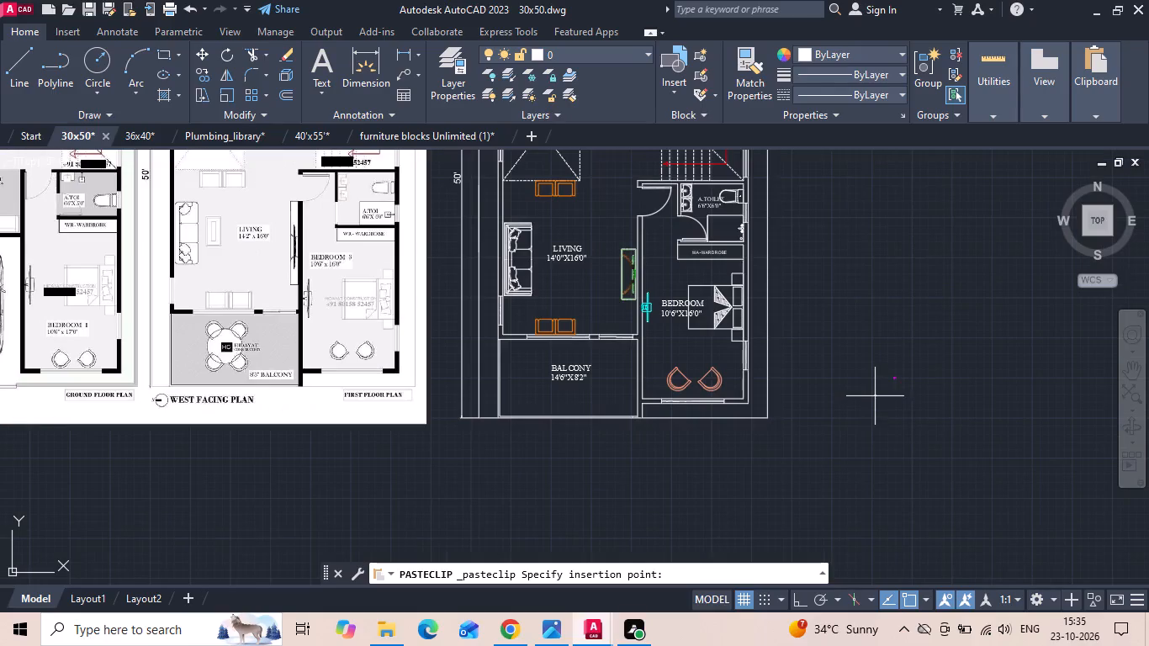
{"action": "left_click", "coordinate": [874, 395]}
Scale both pasted tables by a factor of 39.3701, using the lower-left table as the base point.
{"action": "scroll", "coordinate": [895, 396], "scroll_direction": "up", "scroll_amount": 2}
{"action": "left_click_drag", "start_coordinate": [808, 439], "coordinate": [827, 405]}
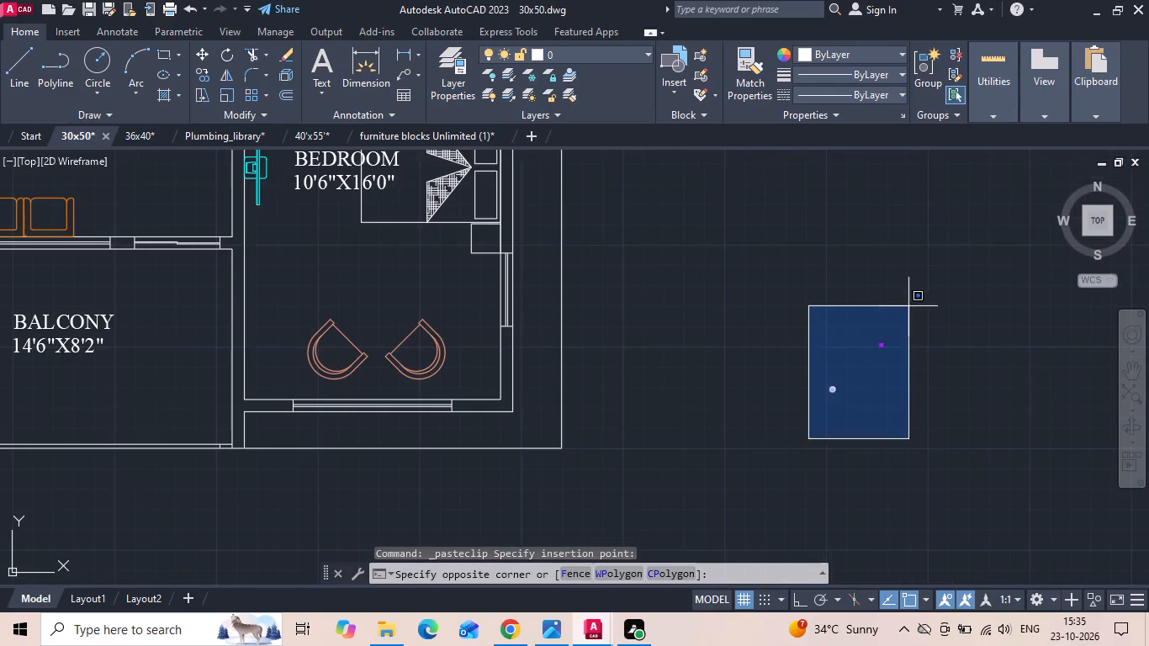
{"action": "left_click", "coordinate": [908, 302]}
{"action": "right_click", "coordinate": [908, 302]}
{"action": "left_click", "coordinate": [931, 367]}
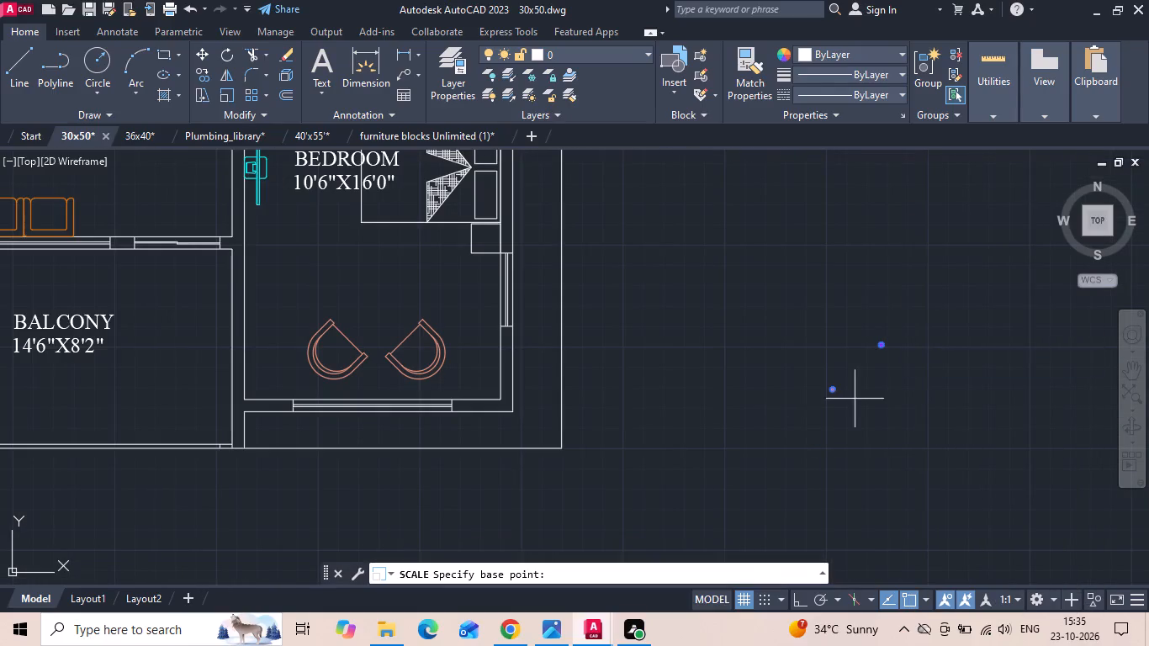
{"action": "left_click_drag", "start_coordinate": [830, 391], "coordinate": [830, 400]}
{"action": "type", "text": "39.3701"}
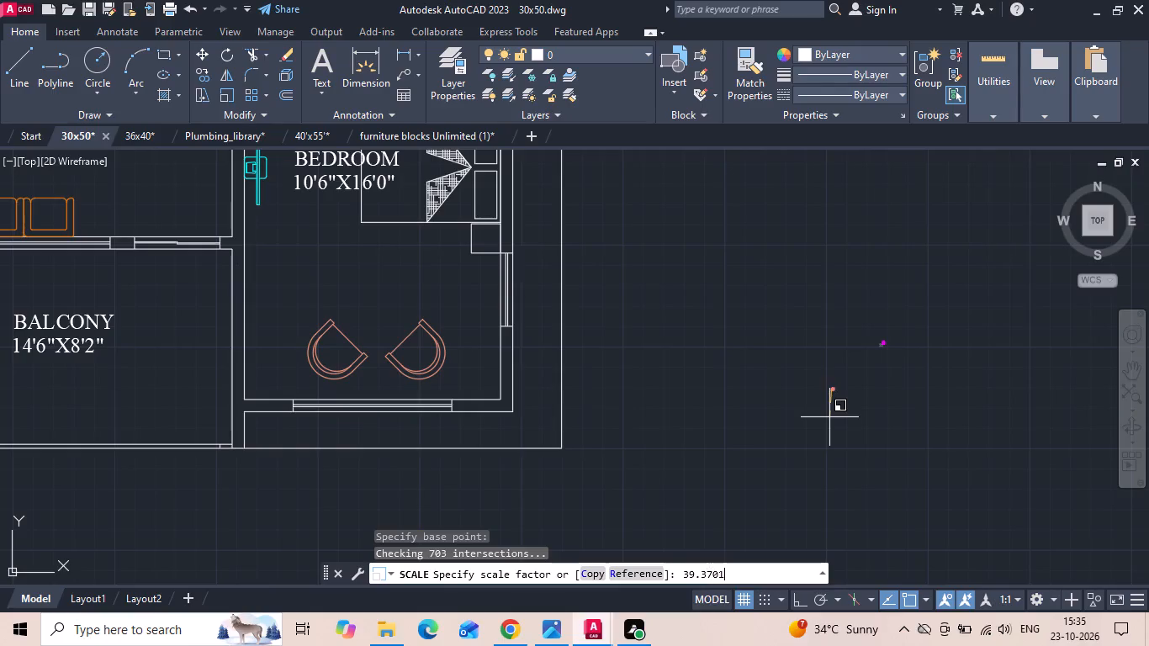
{"action": "key", "text": "Return"}
{"action": "scroll", "coordinate": [846, 386], "scroll_direction": "down", "scroll_amount": 1}
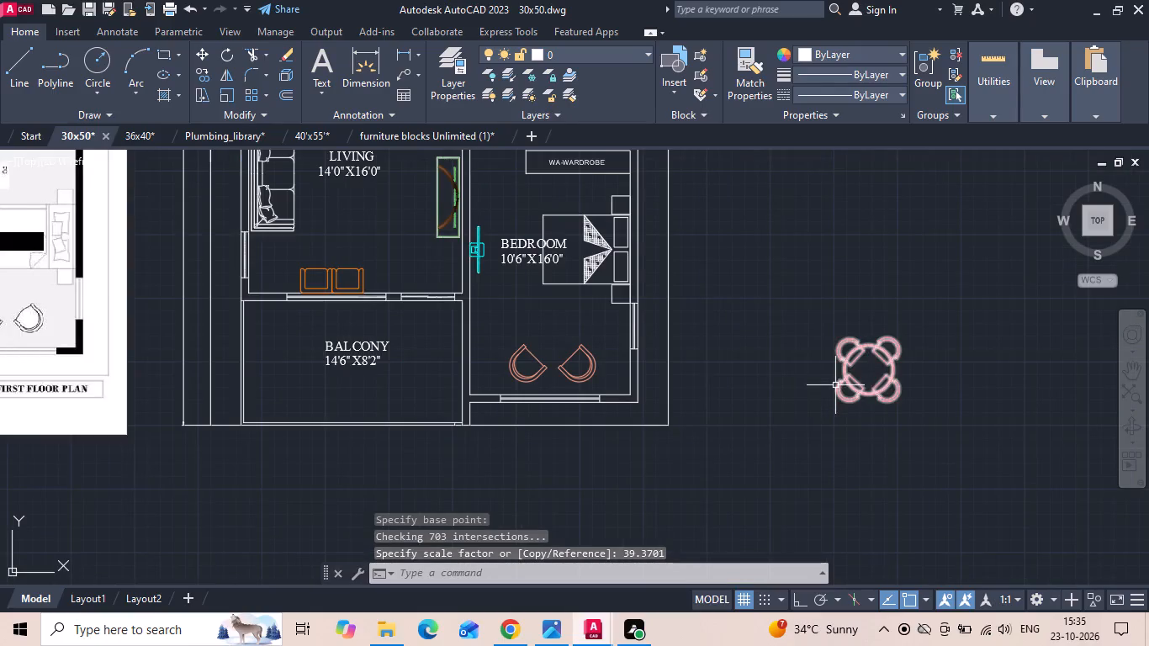
Delete the magenta four-chair table from the empty area beyond the first-floor plan.
{"action": "scroll", "coordinate": [834, 385], "scroll_direction": "down", "scroll_amount": 1}
{"action": "scroll", "coordinate": [753, 391], "scroll_direction": "down", "scroll_amount": 4}
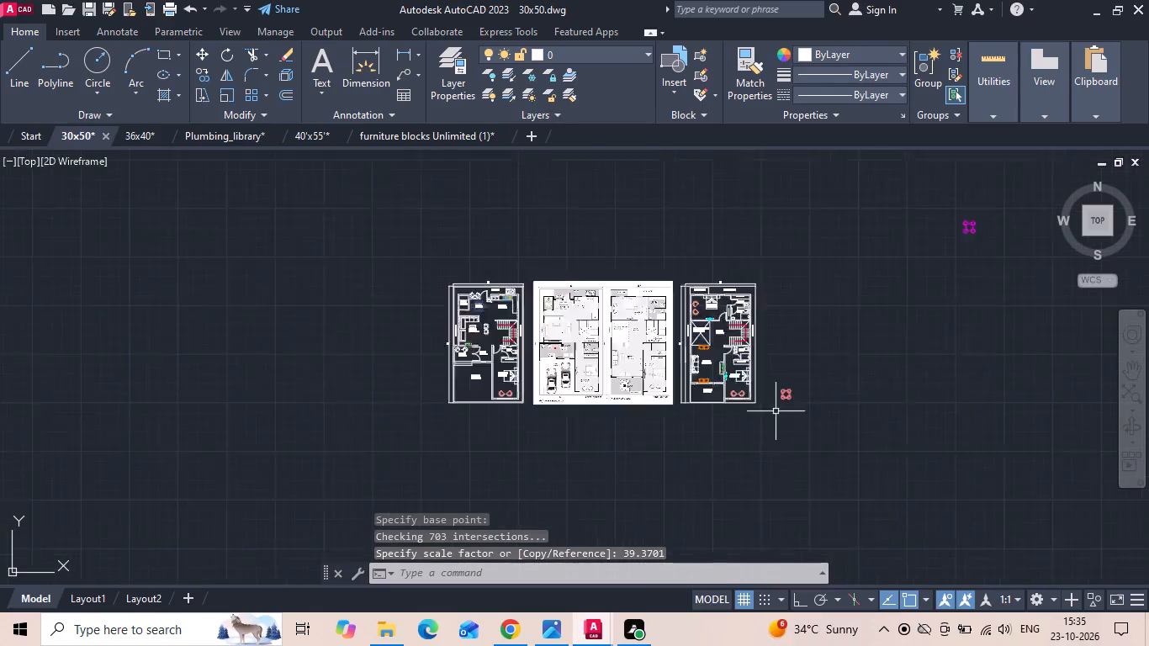
{"action": "scroll", "coordinate": [899, 321], "scroll_direction": "up", "scroll_amount": 3}
{"action": "scroll", "coordinate": [891, 230], "scroll_direction": "up", "scroll_amount": 2}
{"action": "left_click_drag", "start_coordinate": [903, 193], "coordinate": [882, 230]}
{"action": "left_click", "coordinate": [849, 276]}
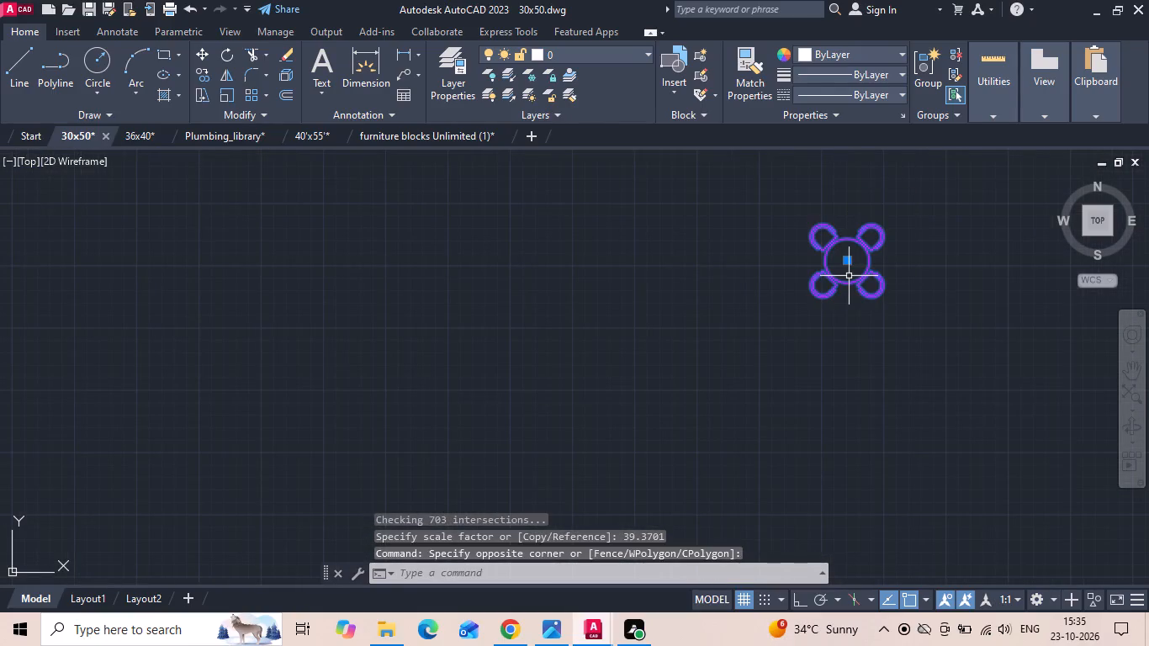
{"action": "key", "text": "Delete"}
Move the pink round four-chair table by its centre into the first-floor balcony.
{"action": "scroll", "coordinate": [843, 271], "scroll_direction": "down", "scroll_amount": 4}
{"action": "middle_click_drag", "start_coordinate": [607, 451], "coordinate": [773, 326]}
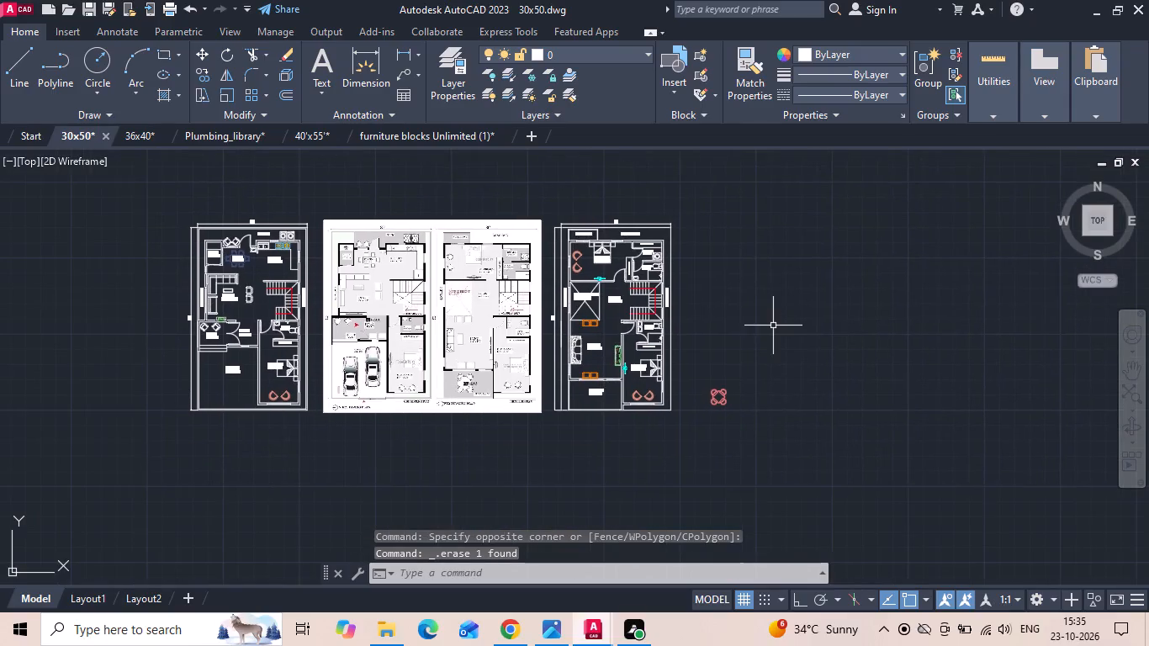
{"action": "scroll", "coordinate": [664, 400], "scroll_direction": "up", "scroll_amount": 3}
{"action": "left_click", "coordinate": [887, 384]}
{"action": "left_click", "coordinate": [855, 360]}
{"action": "right_click", "coordinate": [854, 360]}
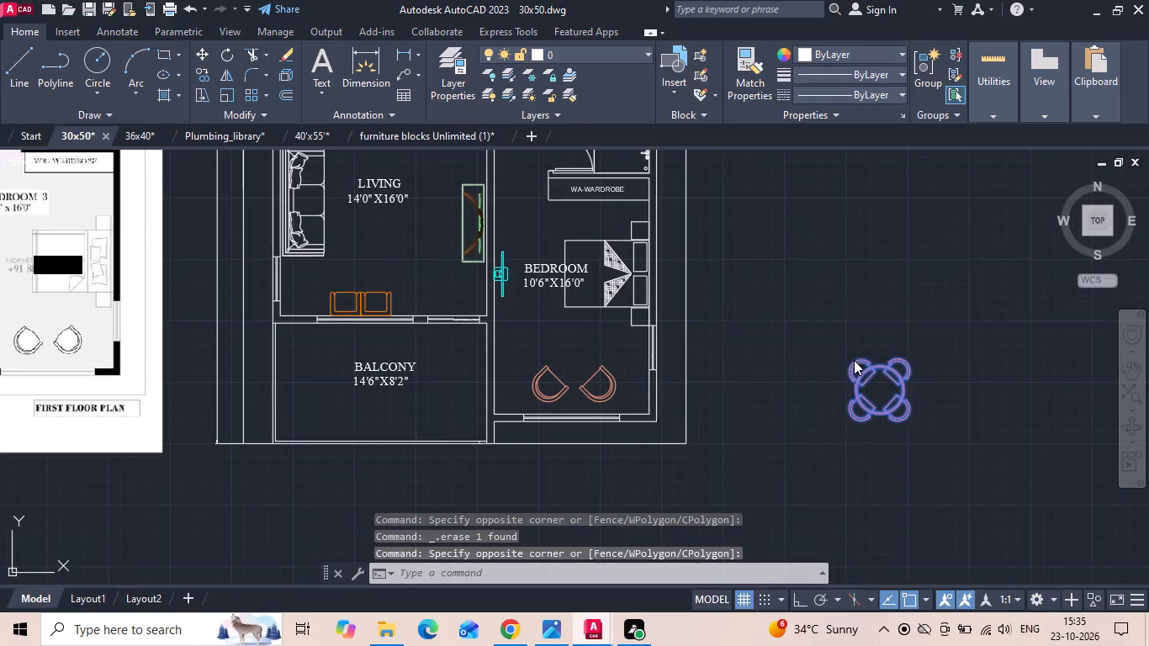
{"action": "left_click", "coordinate": [902, 305]}
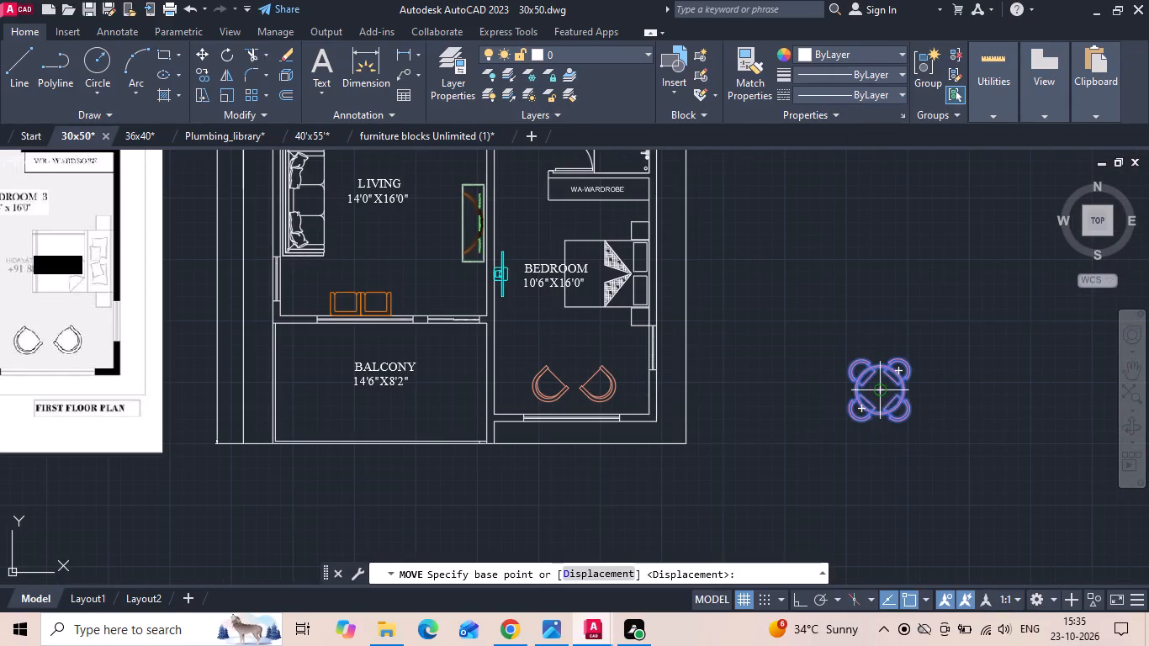
{"action": "left_click", "coordinate": [882, 389]}
{"action": "scroll", "coordinate": [898, 407], "scroll_direction": "down", "scroll_amount": 1}
{"action": "scroll", "coordinate": [594, 377], "scroll_direction": "up", "scroll_amount": 1}
{"action": "scroll", "coordinate": [617, 396], "scroll_direction": "down", "scroll_amount": 1}
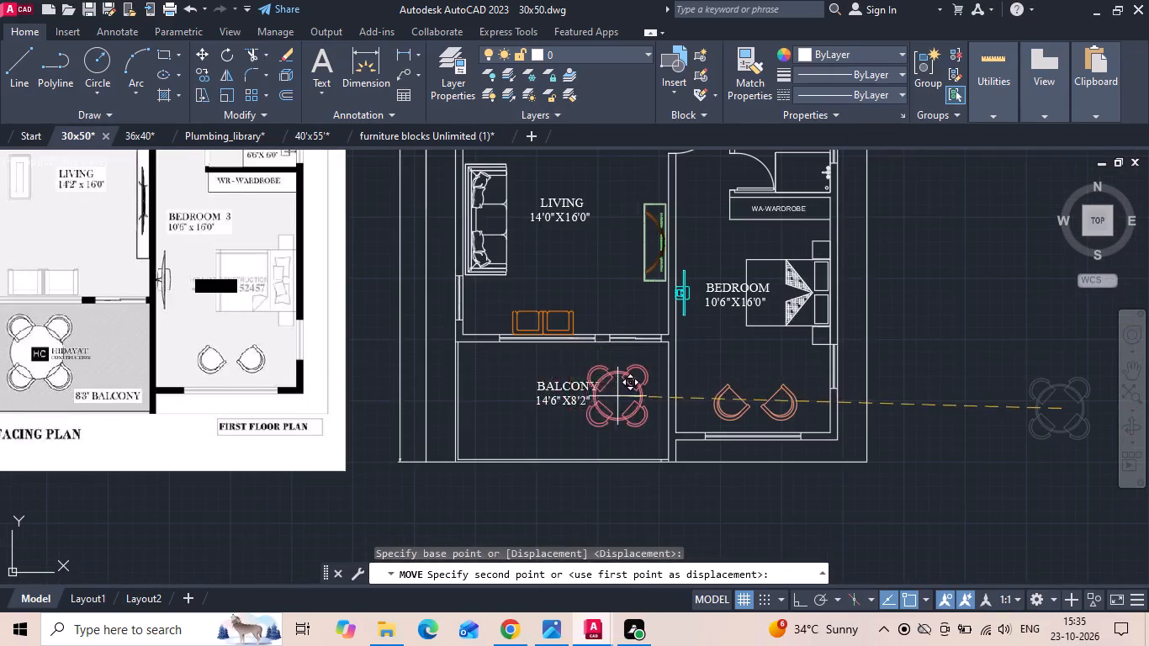
{"action": "scroll", "coordinate": [594, 402], "scroll_direction": "up", "scroll_amount": 3}
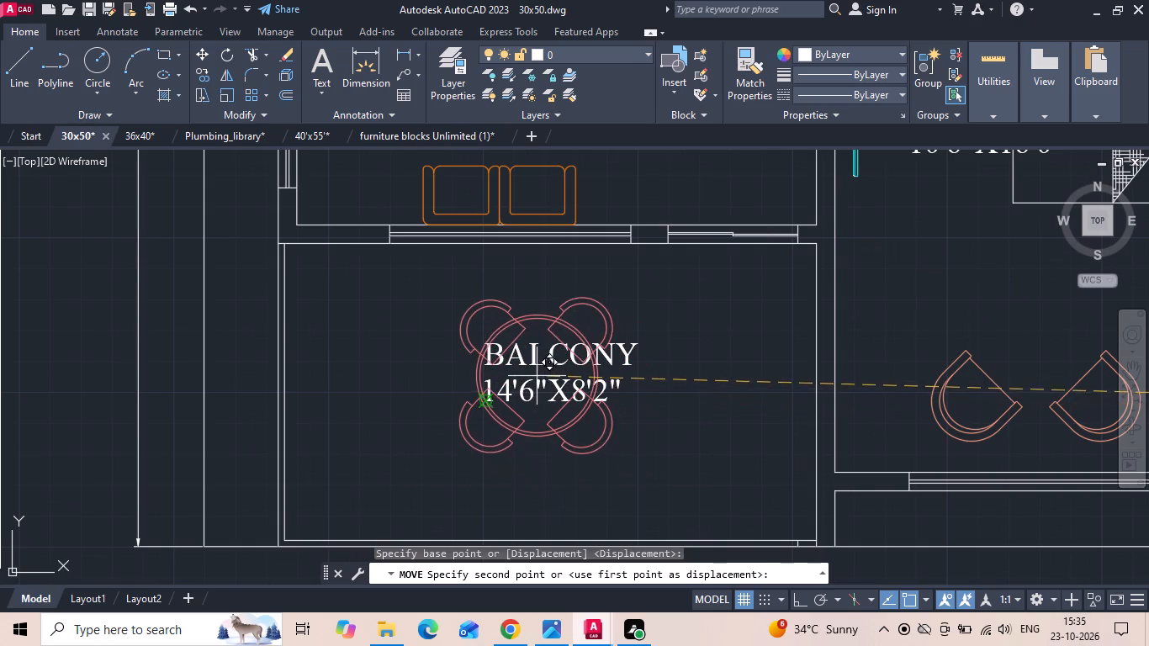
{"action": "left_click", "coordinate": [537, 376]}
Scale the balcony's round table up slightly about its centre.
{"action": "left_click", "coordinate": [548, 323]}
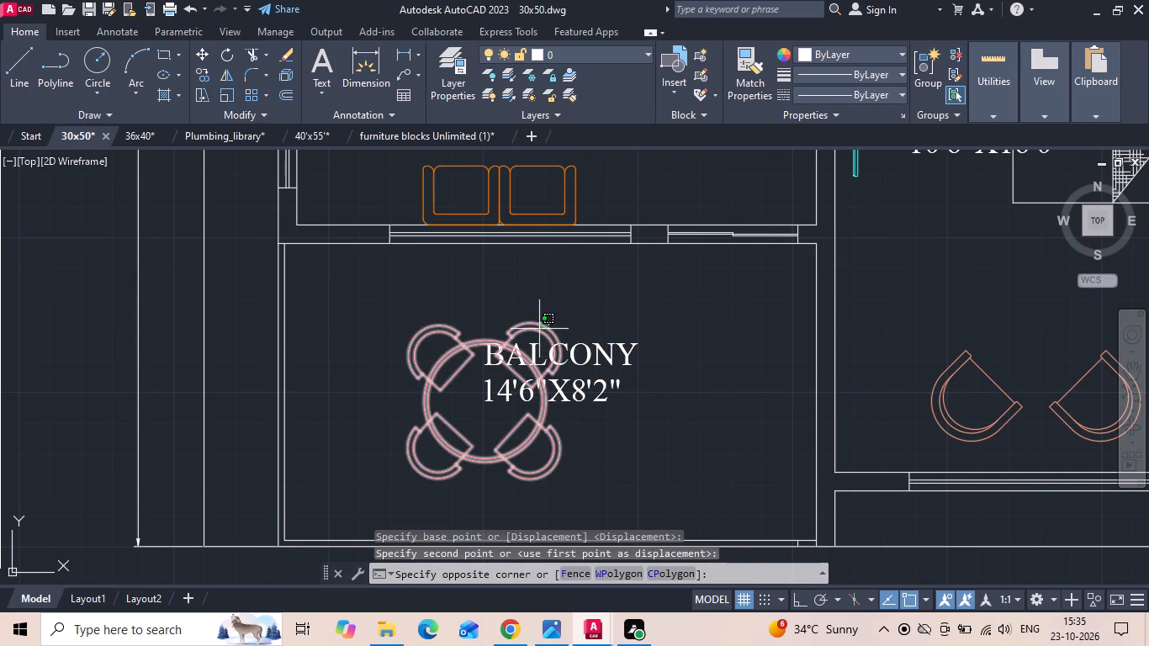
{"action": "left_click", "coordinate": [539, 329]}
{"action": "right_click", "coordinate": [539, 329]}
{"action": "left_click", "coordinate": [568, 349]}
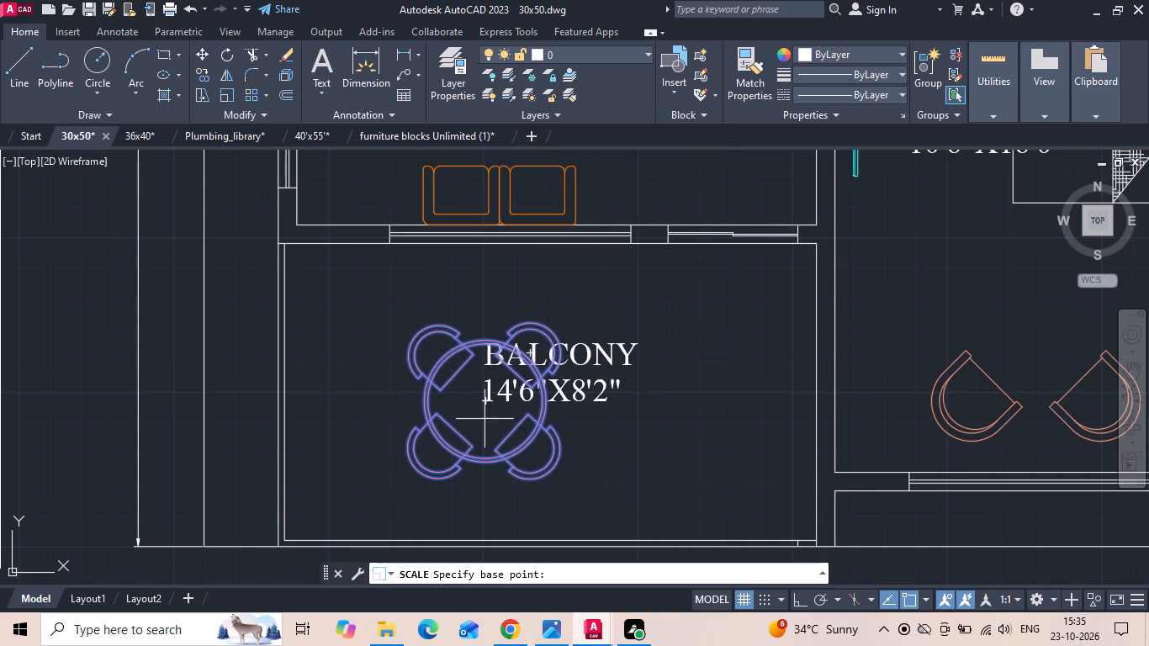
{"action": "left_click", "coordinate": [484, 404]}
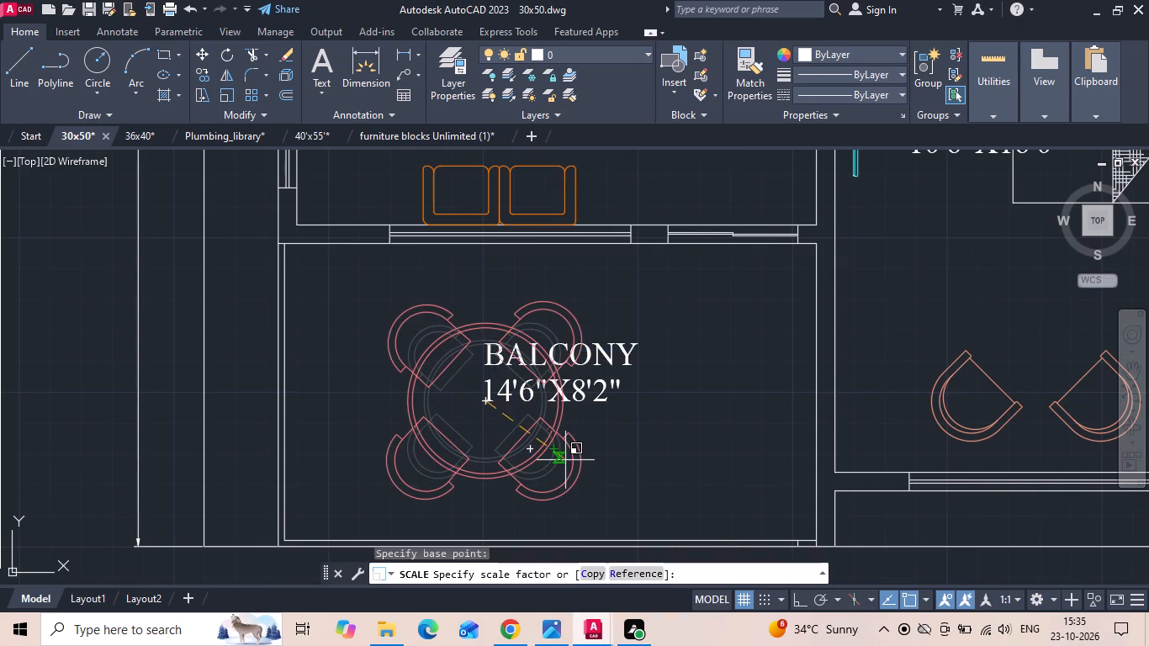
{"action": "left_click", "coordinate": [565, 460]}
Move the BALCONY 14'6"X8'2" label to the right, clear of the round table, and save the drawing.
{"action": "left_click", "coordinate": [577, 398]}
{"action": "right_click", "coordinate": [577, 398]}
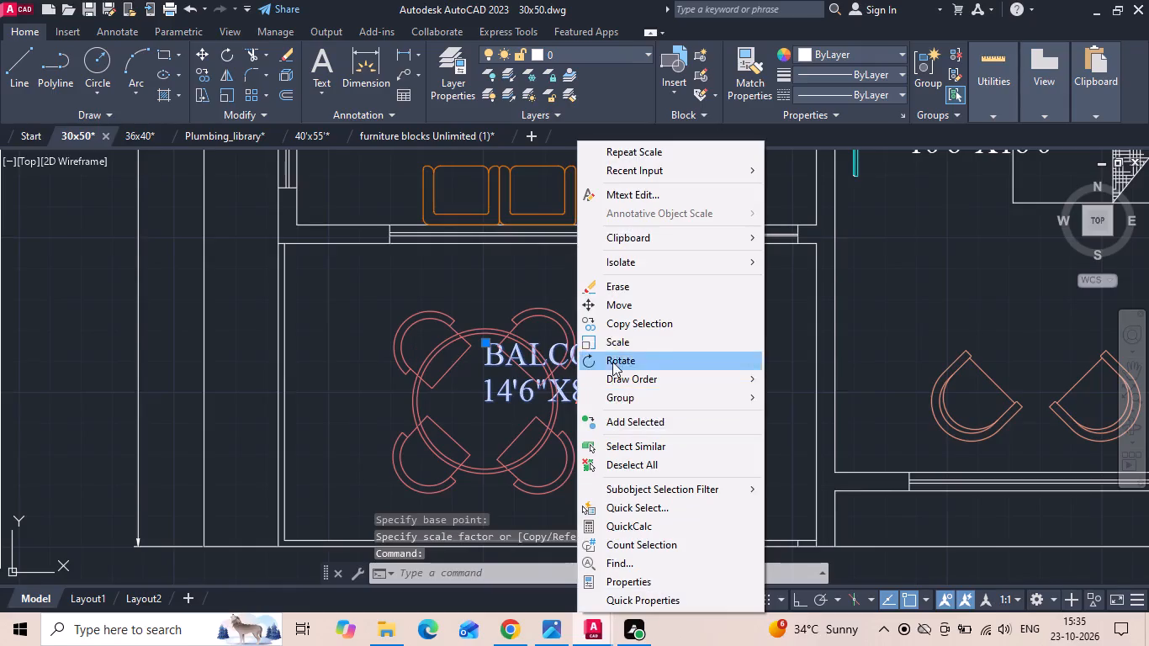
{"action": "left_click", "coordinate": [627, 309]}
{"action": "left_click_drag", "start_coordinate": [612, 456], "coordinate": [636, 459]}
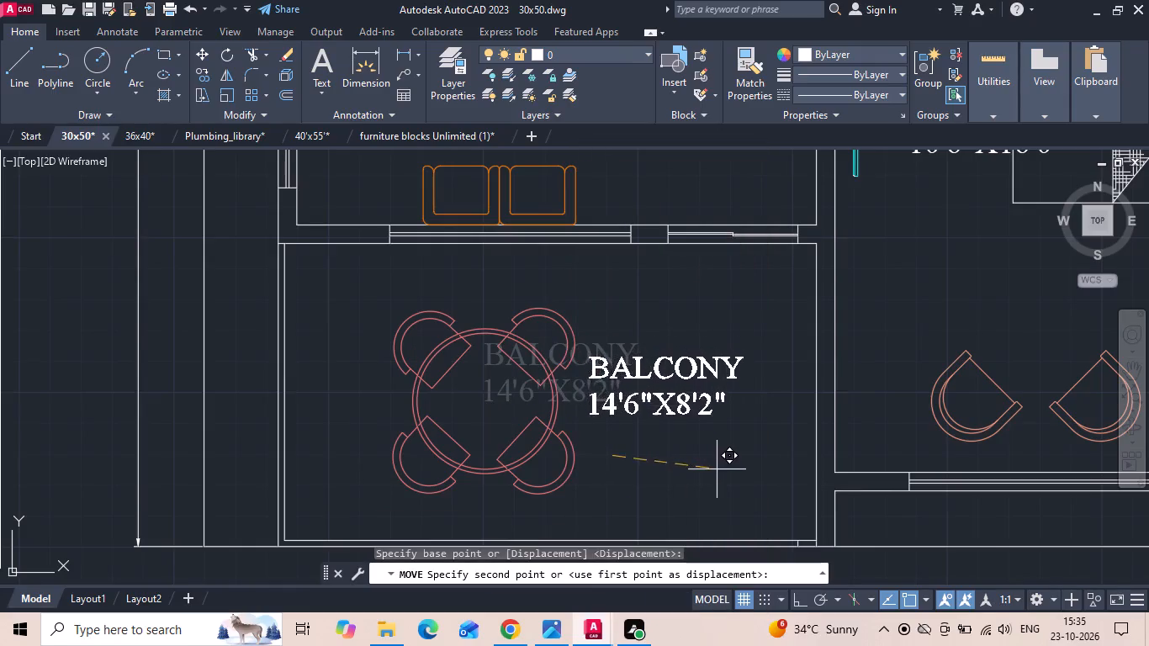
{"action": "left_click", "coordinate": [719, 470]}
{"action": "key", "text": "ctrl+s"}
Move the round table slightly up within the balcony, and save the drawing.
{"action": "scroll", "coordinate": [604, 281], "scroll_direction": "down", "scroll_amount": 3}
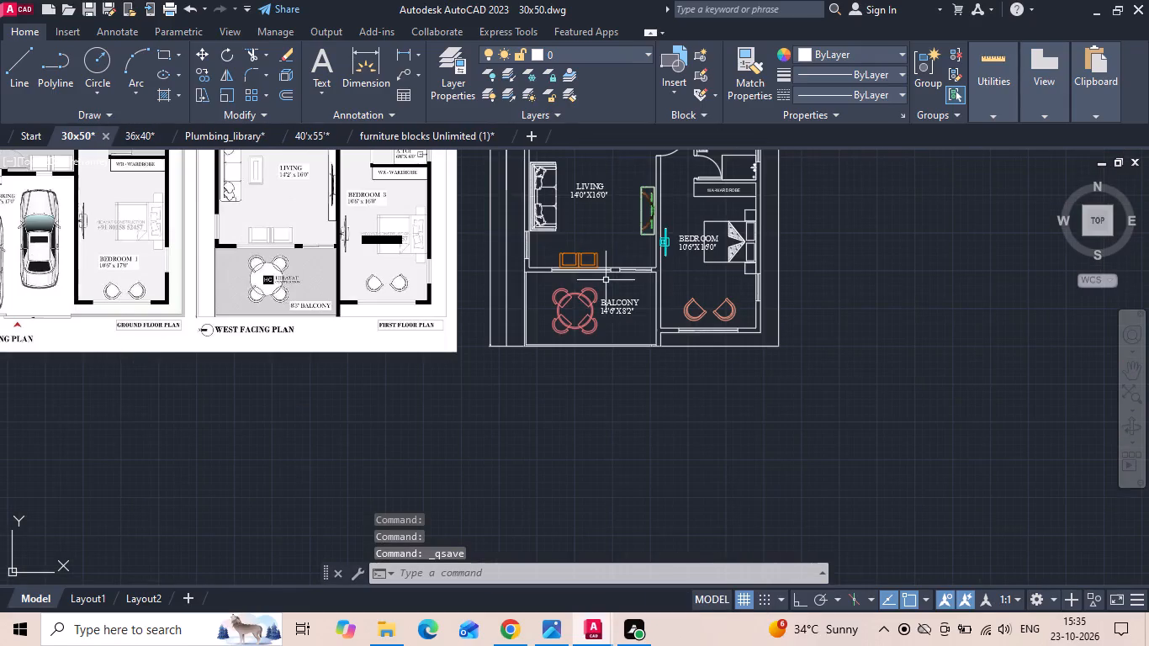
{"action": "scroll", "coordinate": [590, 290], "scroll_direction": "up", "scroll_amount": 1}
{"action": "left_click", "coordinate": [585, 293]}
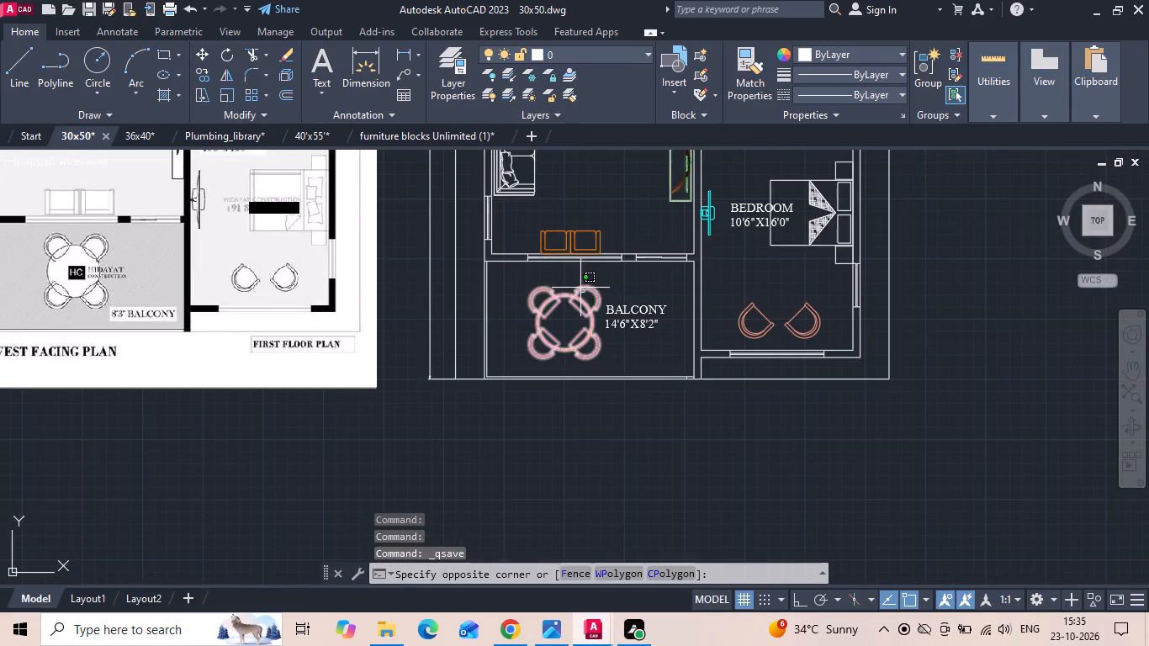
{"action": "left_click", "coordinate": [580, 287]}
{"action": "right_click", "coordinate": [580, 287]}
{"action": "left_click", "coordinate": [587, 308]}
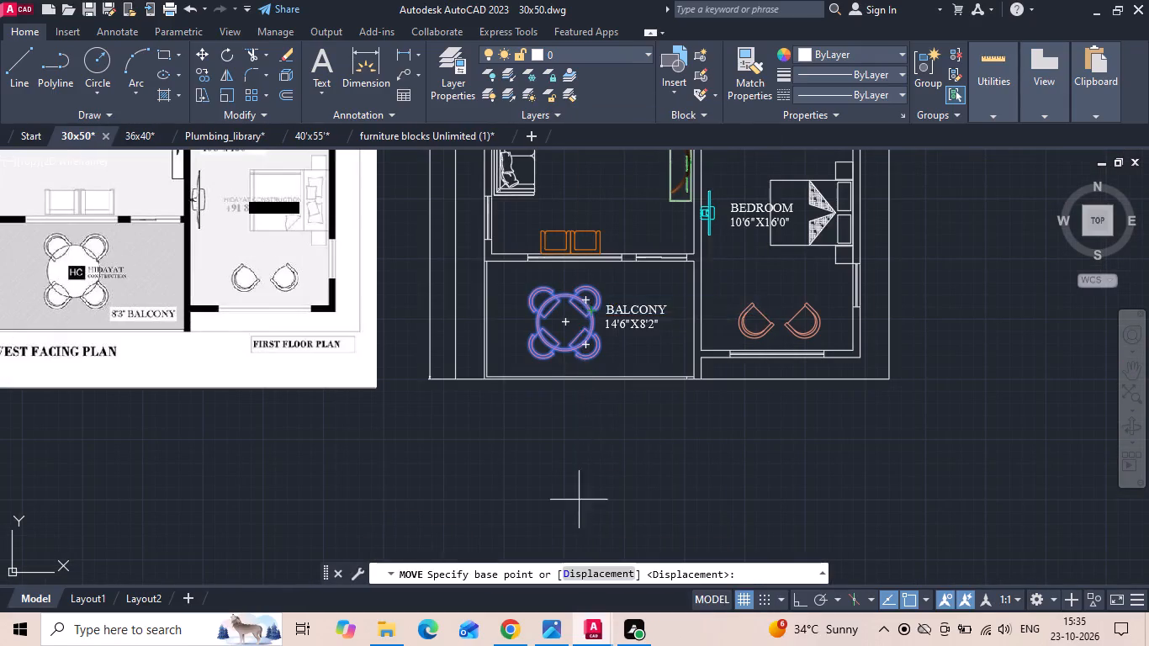
{"action": "left_click", "coordinate": [575, 489]}
{"action": "left_click", "coordinate": [574, 479]}
{"action": "key", "text": "ctrl+s"}
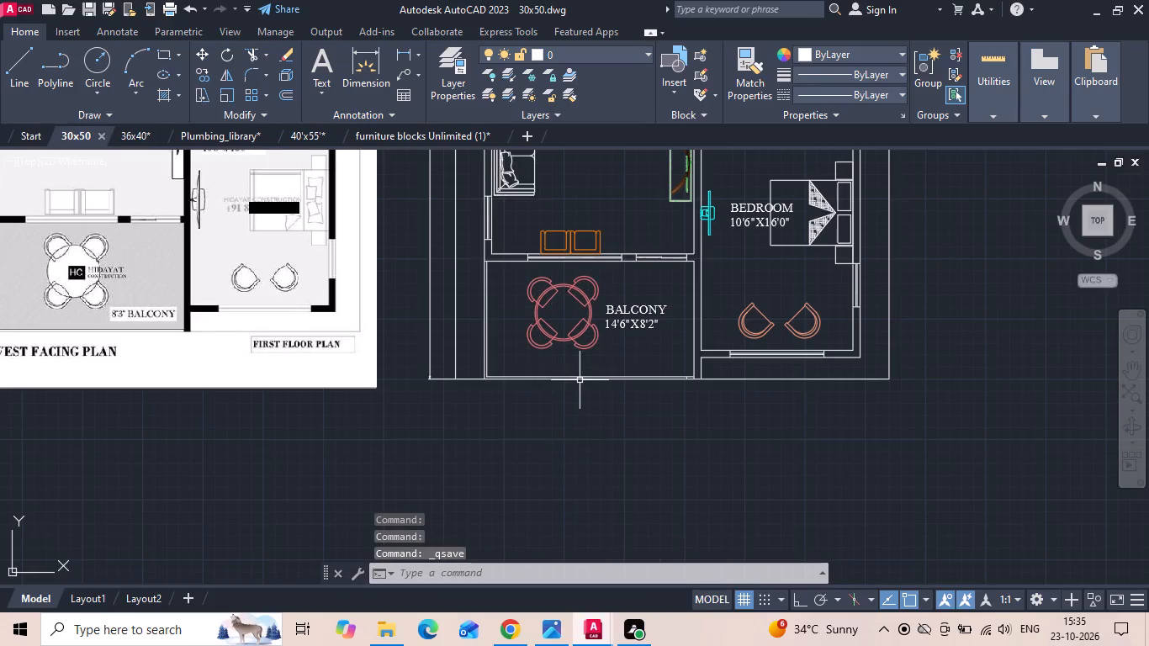
Copy the north symbol, EAST FACING PLAN and GROUND FLOOR PLAN titles, and the parking car from the 36x40 drawing.
{"action": "scroll", "coordinate": [580, 381], "scroll_direction": "down", "scroll_amount": 1}
{"action": "middle_click_drag", "start_coordinate": [553, 394], "coordinate": [641, 402]}
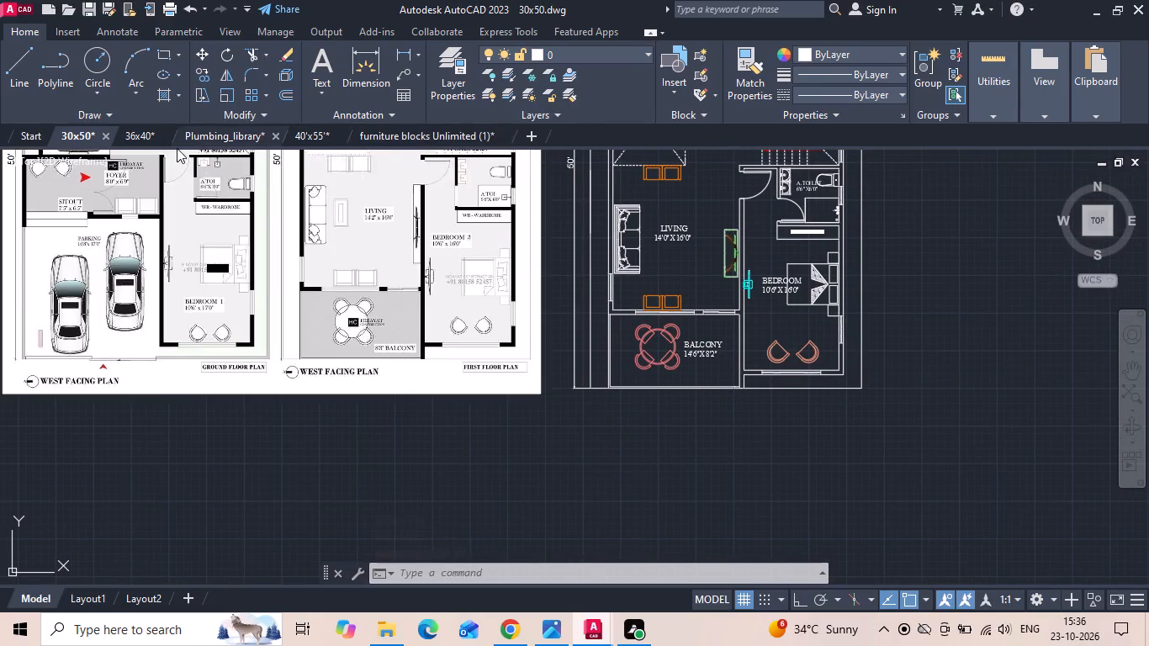
{"action": "left_click", "coordinate": [135, 131]}
{"action": "scroll", "coordinate": [395, 289], "scroll_direction": "down", "scroll_amount": 2}
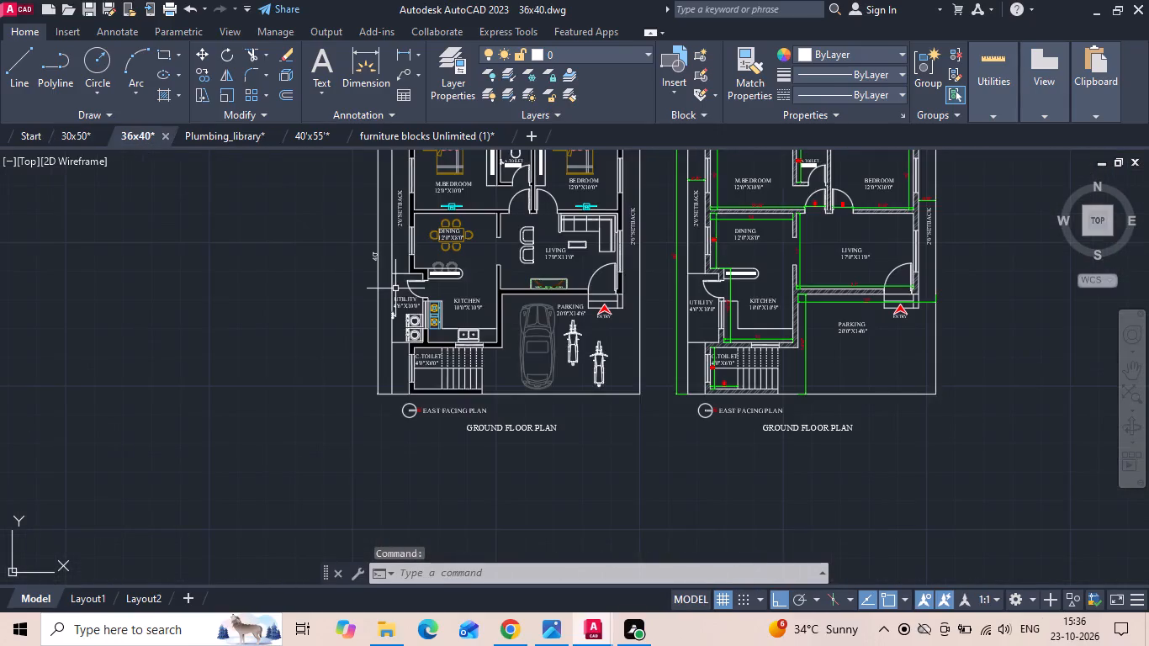
{"action": "scroll", "coordinate": [498, 428], "scroll_direction": "up", "scroll_amount": 2}
{"action": "left_click", "coordinate": [517, 382]}
{"action": "left_click", "coordinate": [239, 453]}
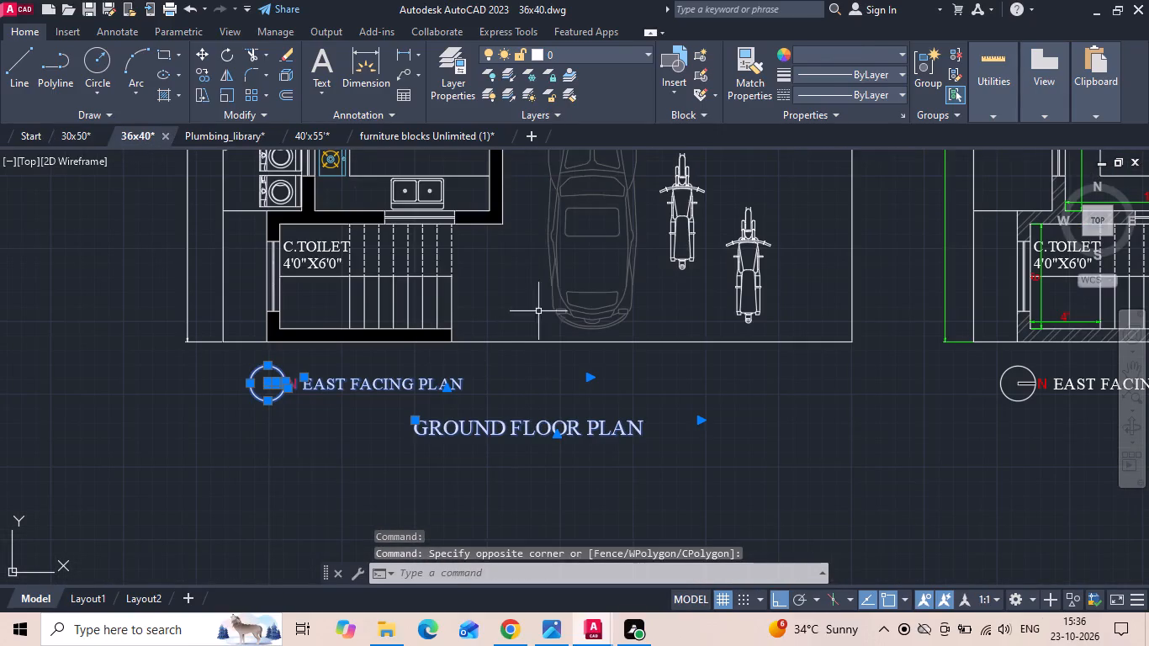
{"action": "left_click", "coordinate": [549, 269]}
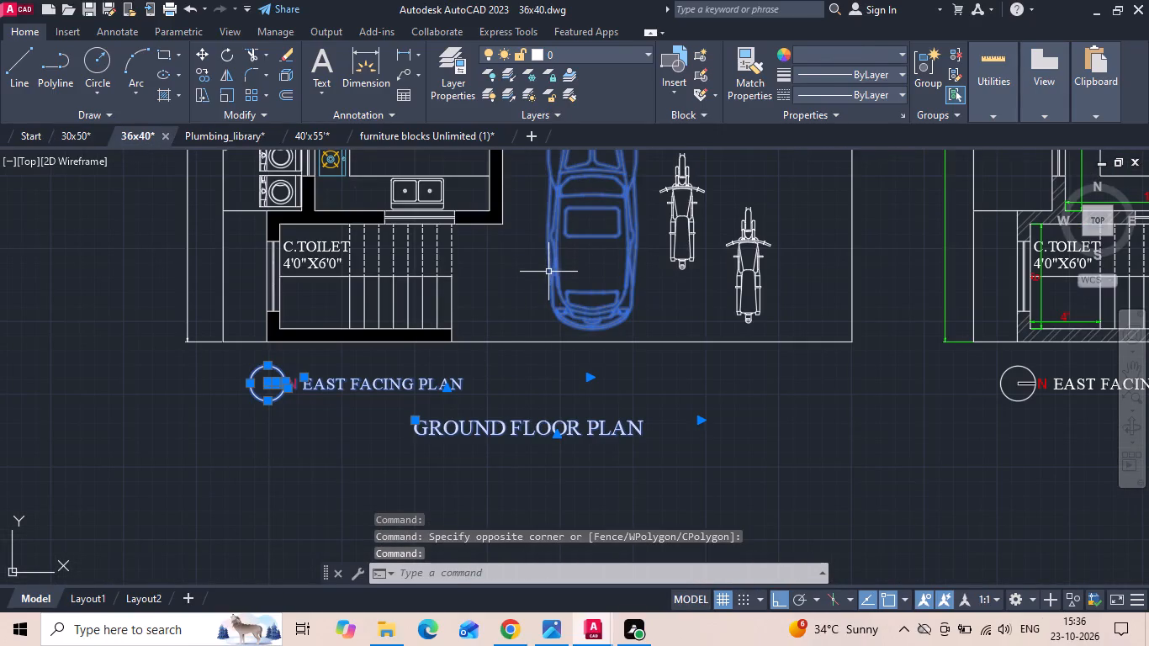
{"action": "key", "text": "ctrl+c"}
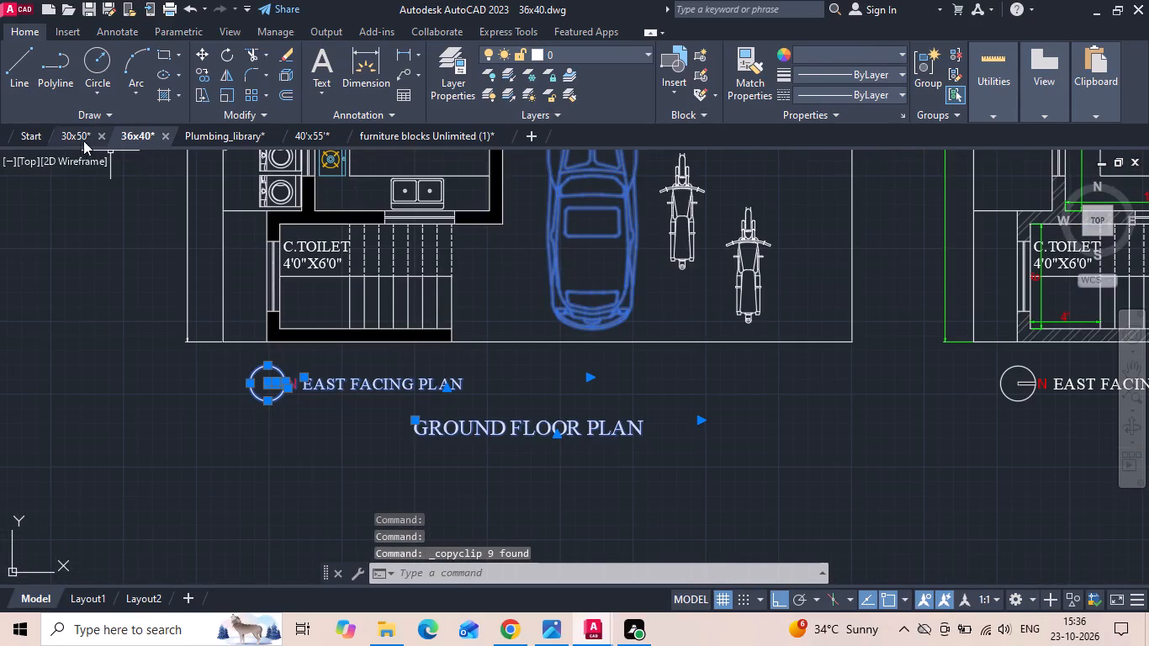
Paste the copied car, north symbol and titles into the 30x50 drawing, with the car in the ground-floor parking.
{"action": "left_click", "coordinate": [74, 140]}
{"action": "key", "text": "ctrl+v"}
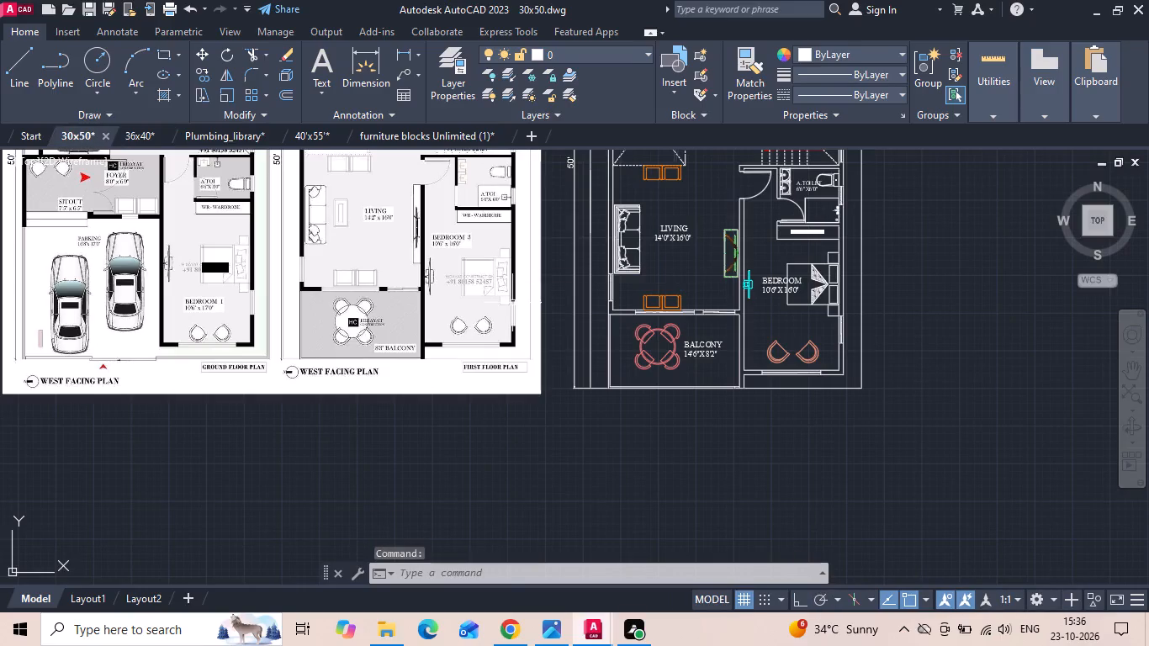
{"action": "scroll", "coordinate": [572, 421], "scroll_direction": "down", "scroll_amount": 2}
{"action": "scroll", "coordinate": [179, 439], "scroll_direction": "up", "scroll_amount": 2}
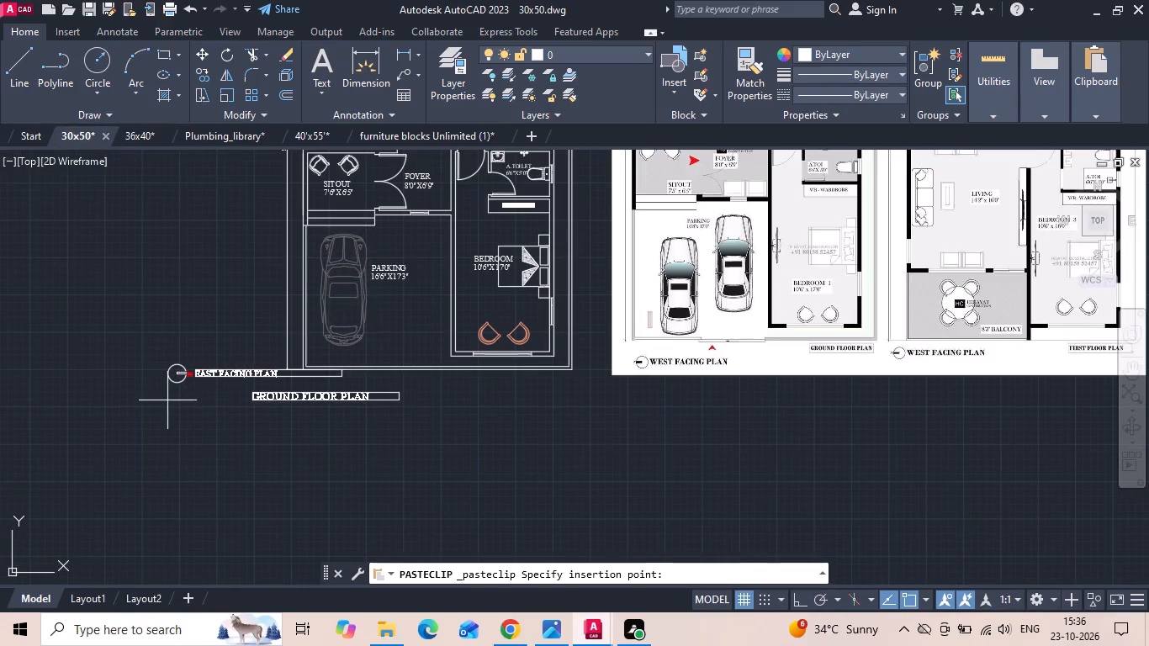
{"action": "left_click", "coordinate": [166, 401]}
Move the north symbol with the EAST FACING PLAN and GROUND FLOOR PLAN titles directly beneath the ground-floor plan.
{"action": "scroll", "coordinate": [282, 415], "scroll_direction": "up", "scroll_amount": 1}
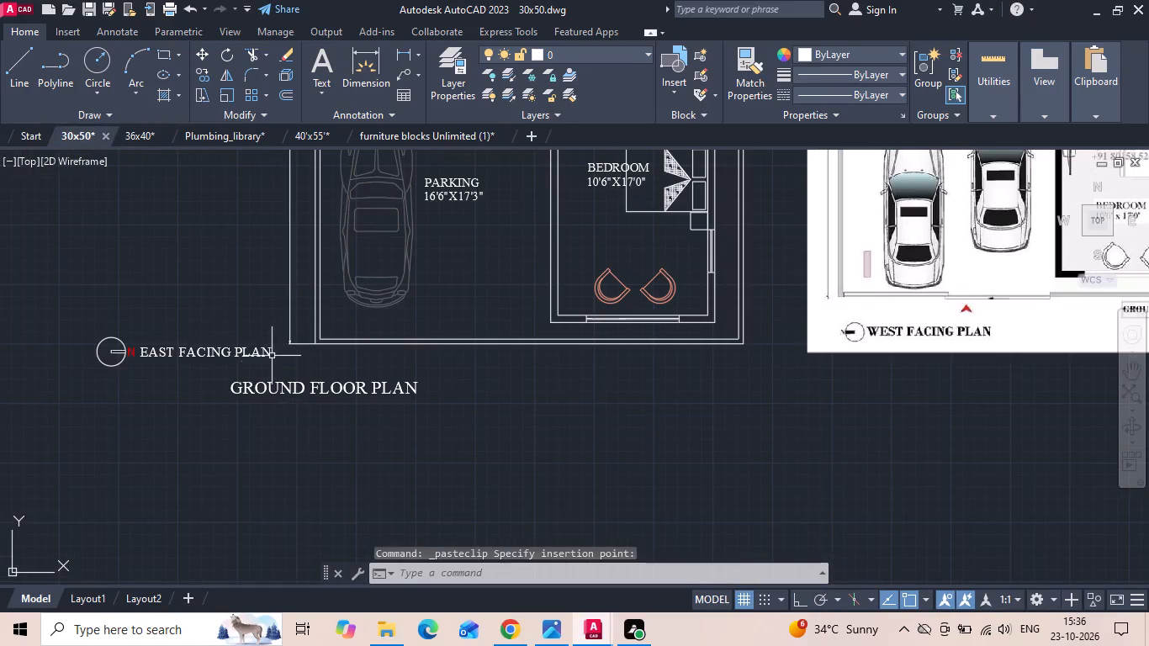
{"action": "left_click", "coordinate": [271, 321]}
{"action": "left_click", "coordinate": [42, 406]}
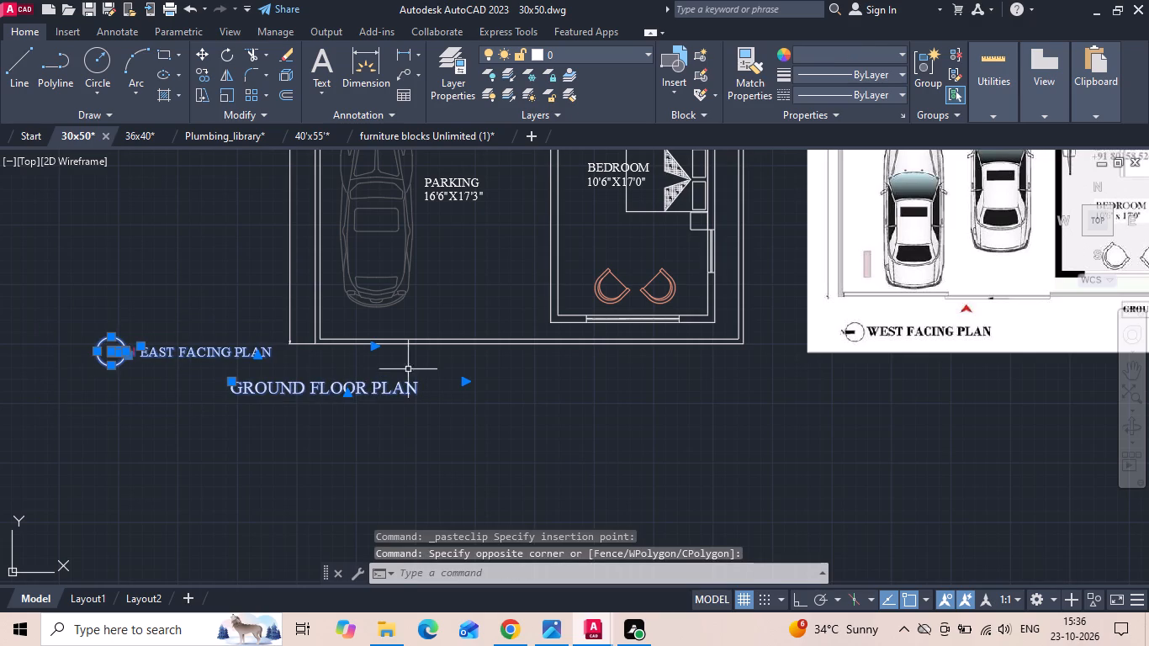
{"action": "left_click_drag", "start_coordinate": [506, 365], "coordinate": [490, 372]}
{"action": "left_click", "coordinate": [293, 426]}
{"action": "right_click", "coordinate": [289, 426]}
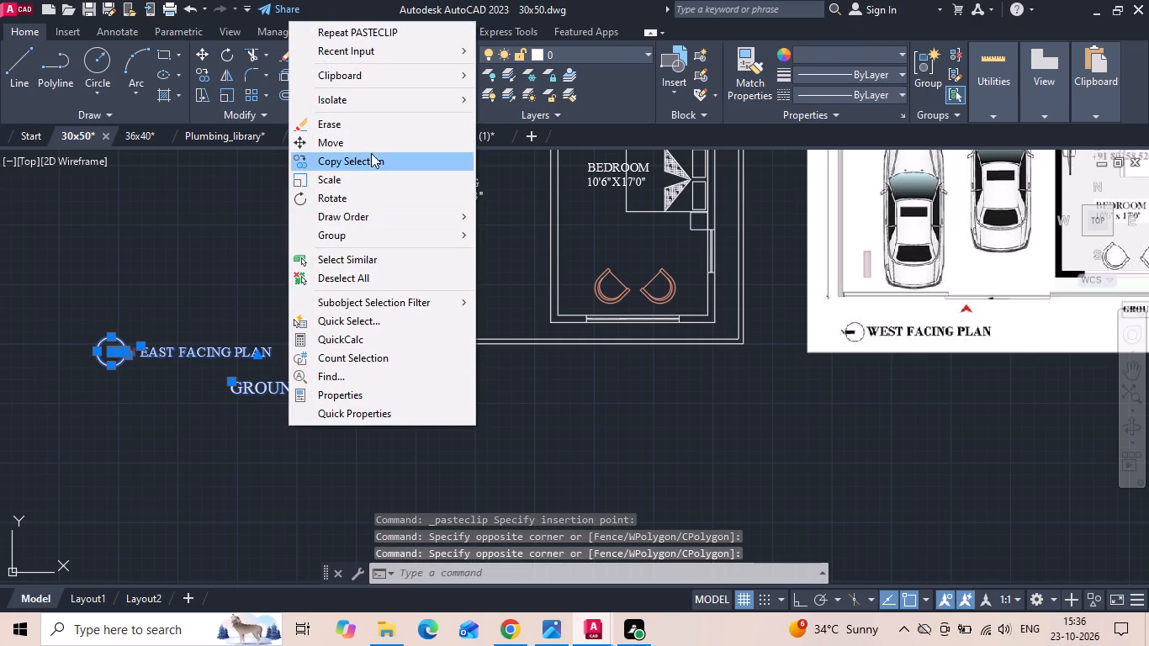
{"action": "left_click", "coordinate": [376, 146]}
{"action": "left_click_drag", "start_coordinate": [534, 384], "coordinate": [563, 399]}
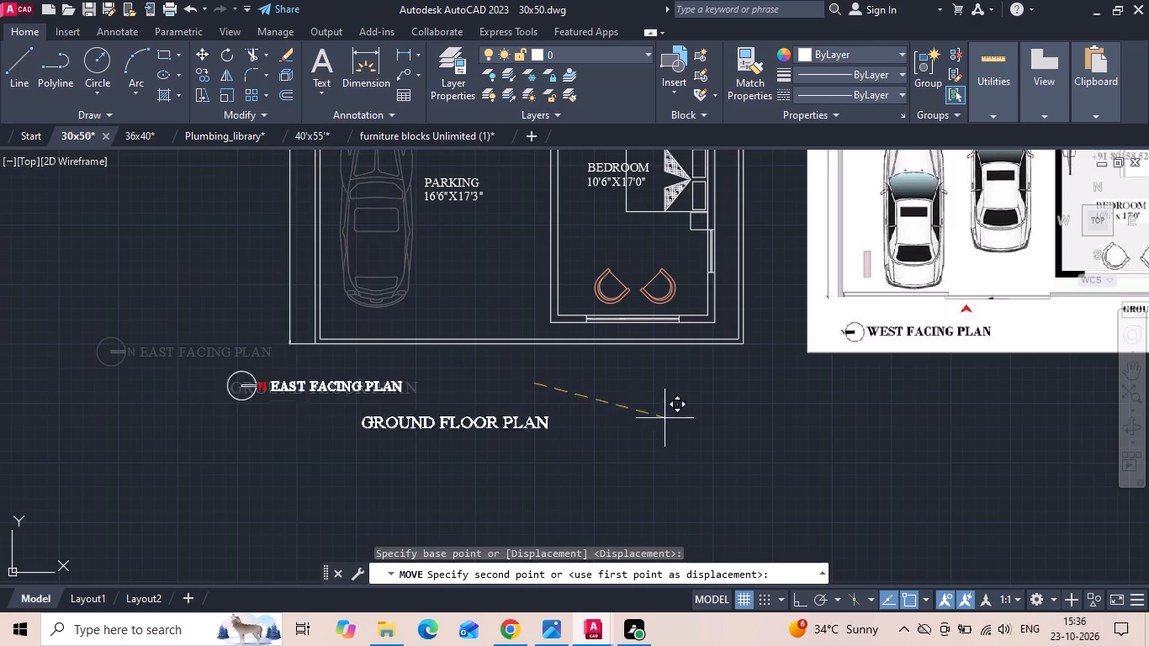
{"action": "left_click", "coordinate": [745, 397]}
Move the GROUND FLOOR PLAN title slightly up and to the left, closer to the EAST FACING PLAN text.
{"action": "left_click", "coordinate": [544, 411]}
{"action": "left_click", "coordinate": [533, 392]}
{"action": "right_click", "coordinate": [530, 388]}
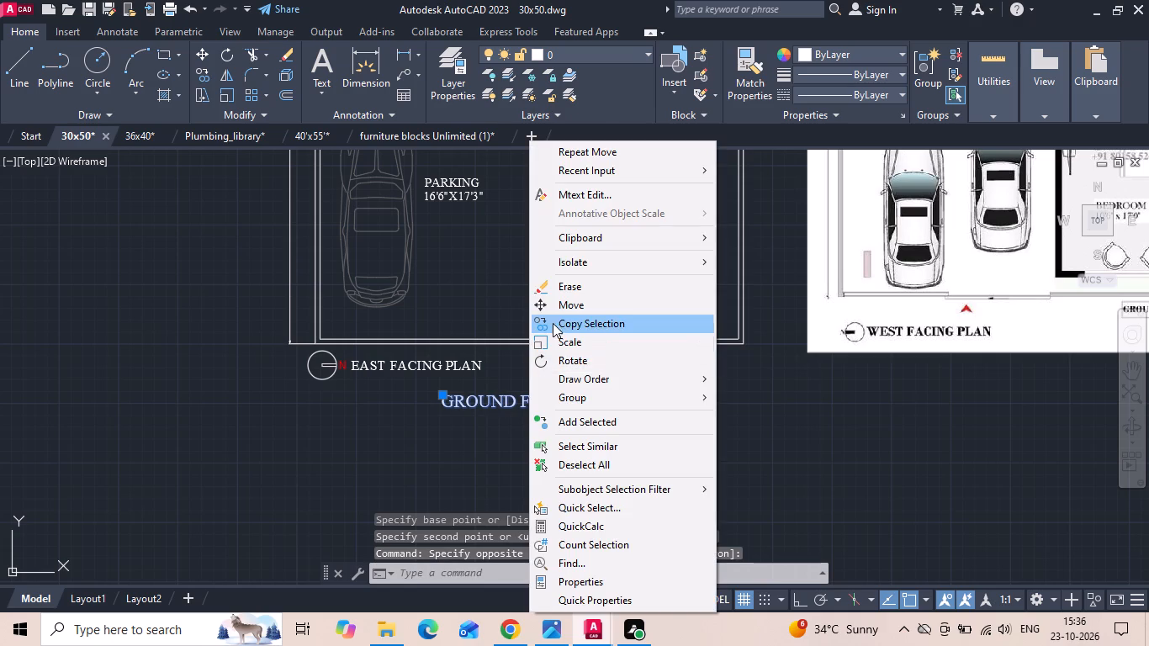
{"action": "left_click", "coordinate": [558, 310]}
{"action": "left_click", "coordinate": [506, 452]}
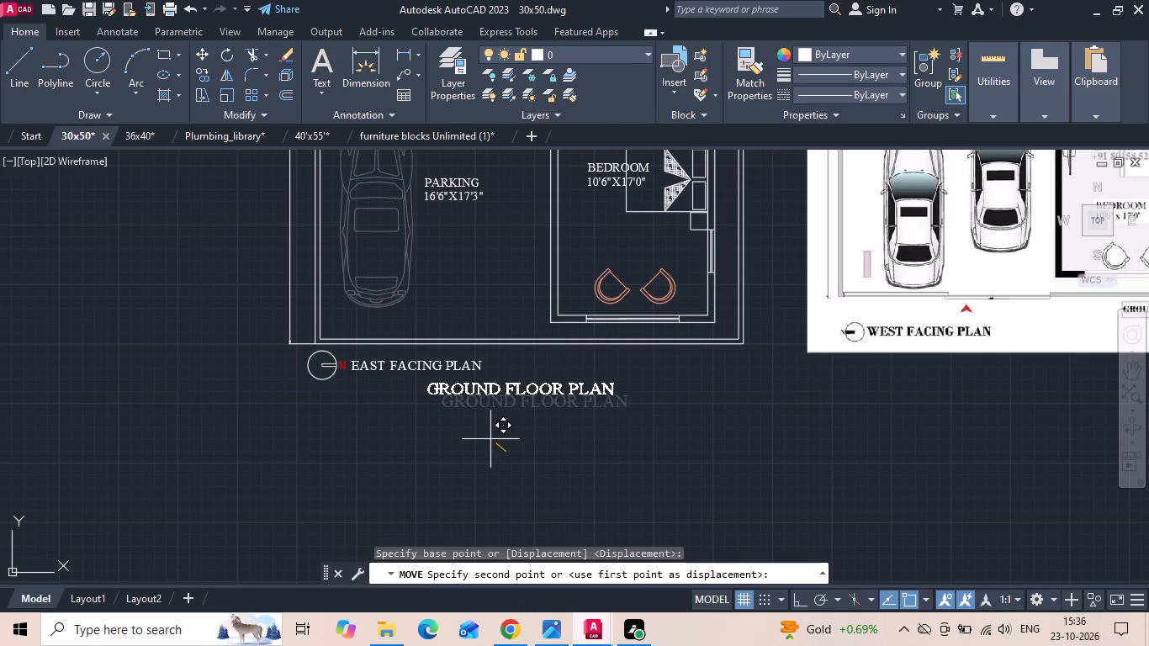
{"action": "left_click", "coordinate": [490, 439]}
Mirror the north symbol's pointer bar and N across the circle's vertical centreline with Ortho on, keeping the originals.
{"action": "scroll", "coordinate": [337, 384], "scroll_direction": "up", "scroll_amount": 2}
{"action": "scroll", "coordinate": [351, 403], "scroll_direction": "down", "scroll_amount": 1}
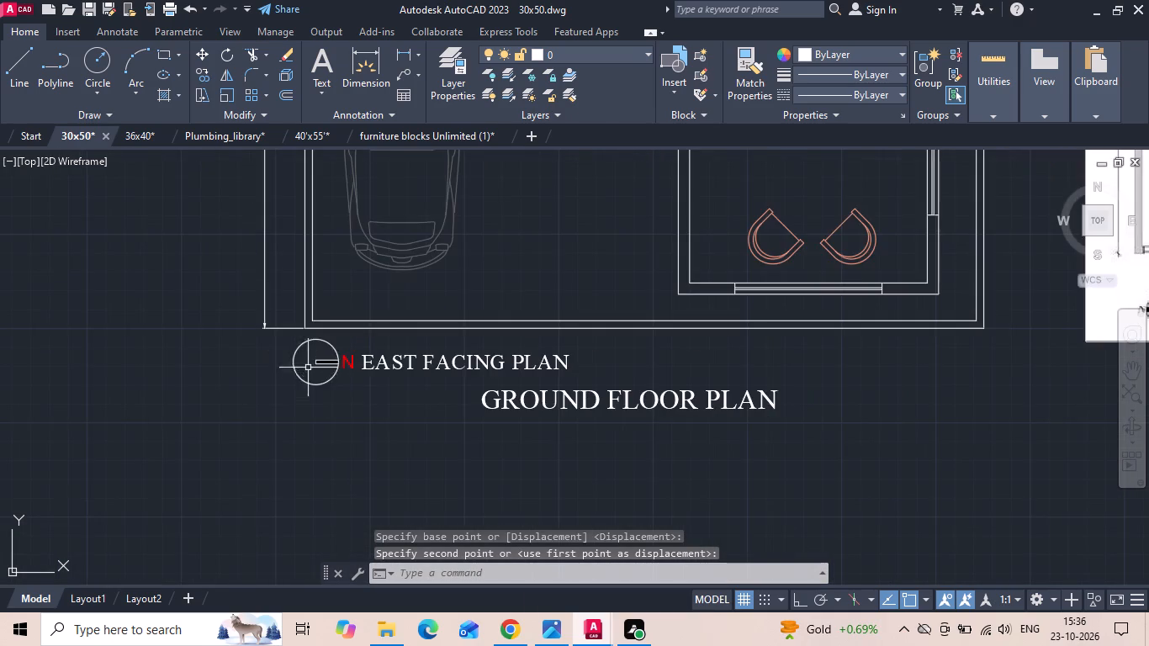
{"action": "scroll", "coordinate": [308, 363], "scroll_direction": "up", "scroll_amount": 3}
{"action": "left_click_drag", "start_coordinate": [362, 315], "coordinate": [334, 384]}
{"action": "left_click", "coordinate": [324, 391]}
{"action": "left_click_drag", "start_coordinate": [467, 318], "coordinate": [463, 334]}
{"action": "left_click", "coordinate": [452, 390]}
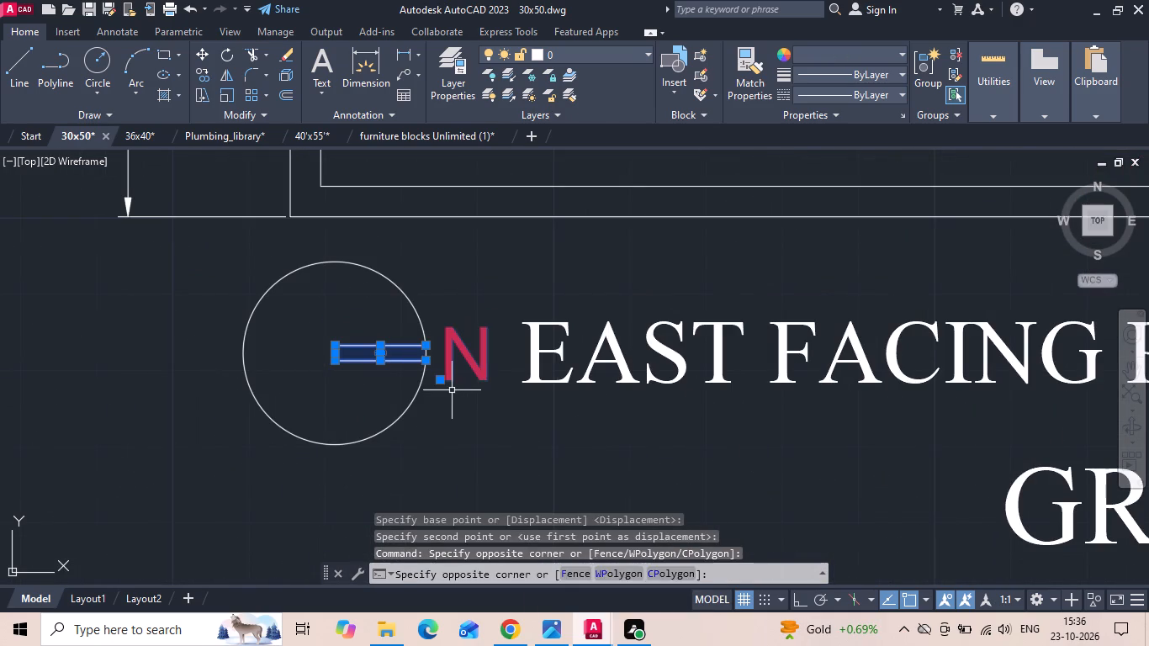
{"action": "type", "text": "MI"}
{"action": "key", "text": "space"}
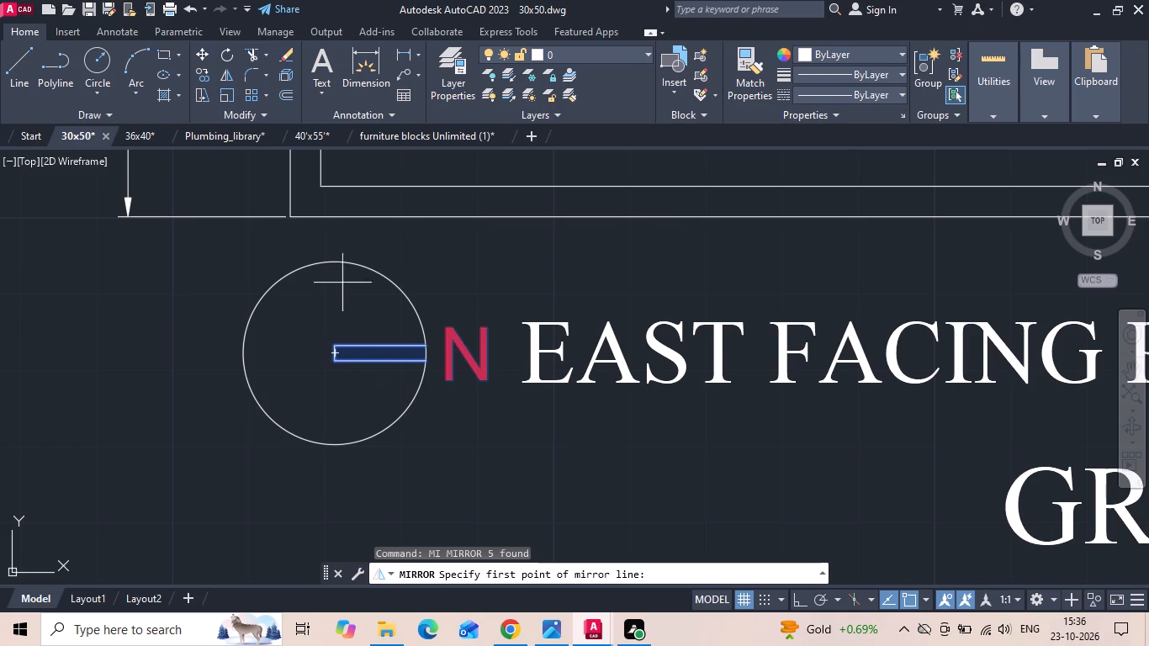
{"action": "left_click", "coordinate": [335, 264]}
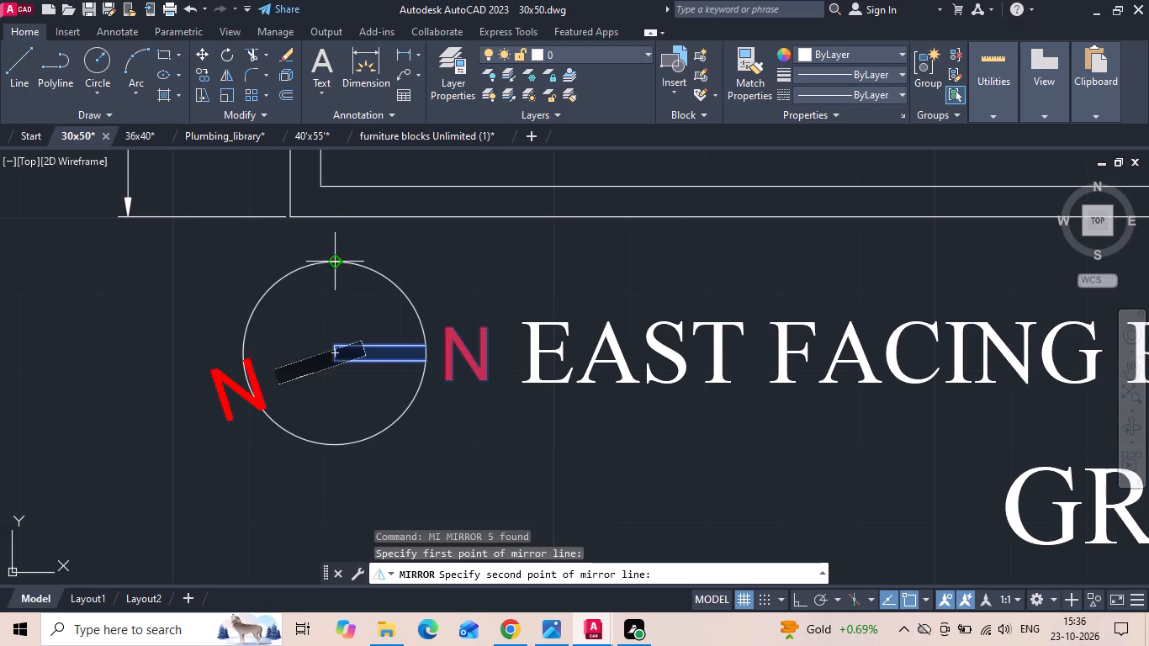
{"action": "key", "text": "F8"}
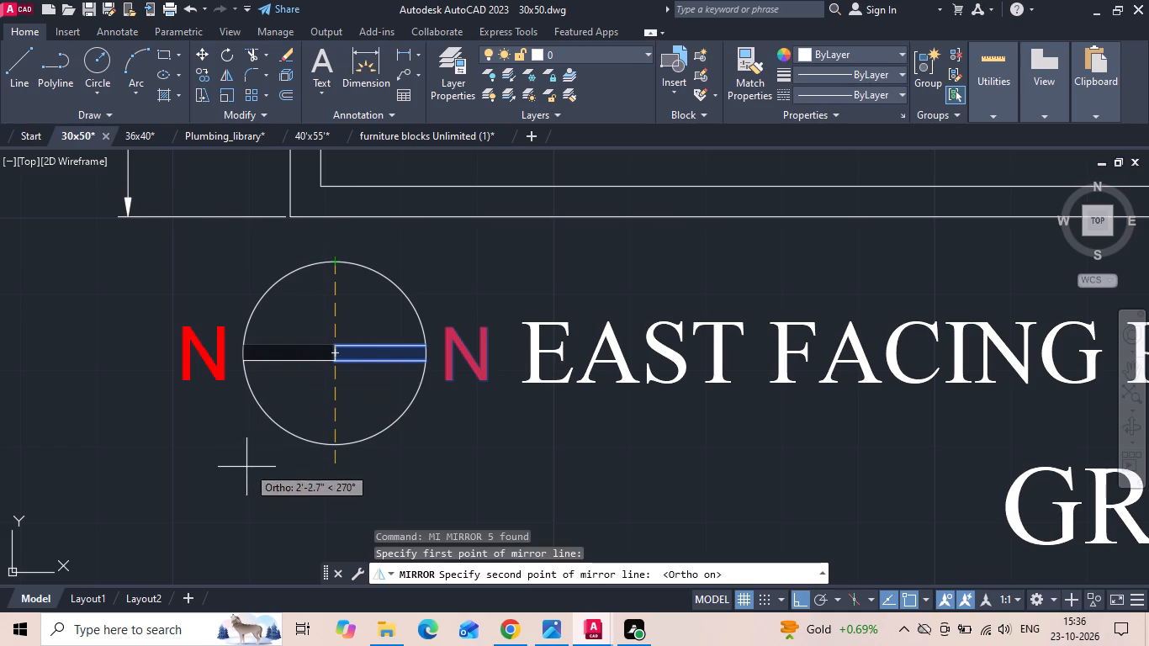
{"action": "left_click", "coordinate": [239, 488]}
{"action": "type", "text": "N"}
{"action": "key", "text": "space"}
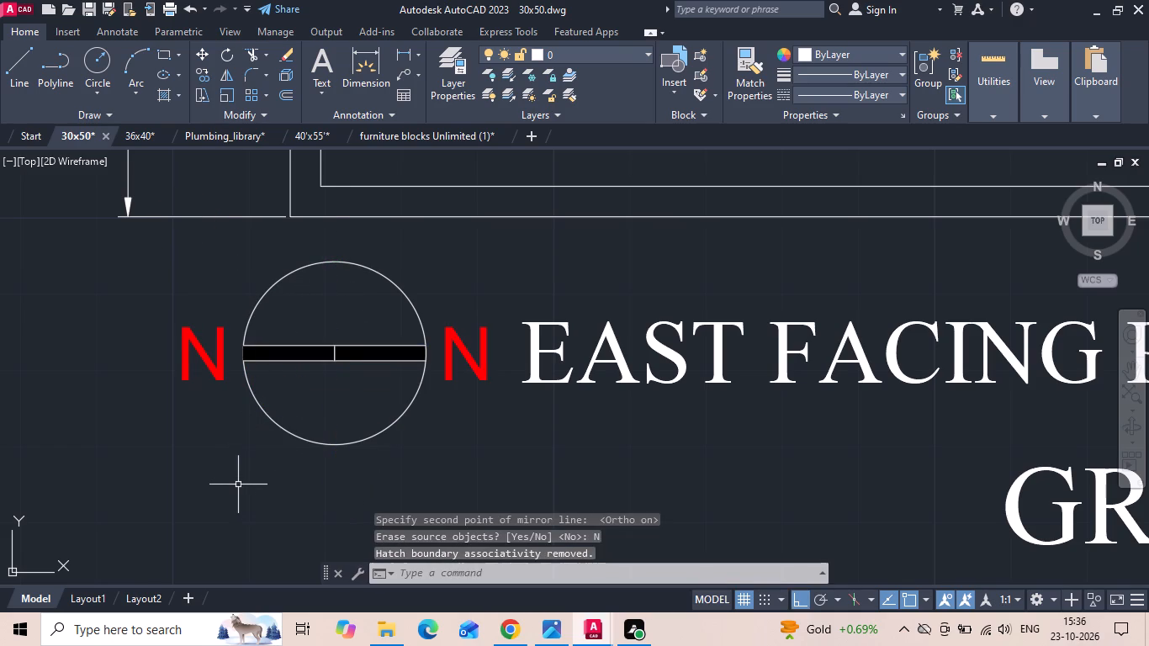
Undo the last mirror and mirror the pointer bar and N across the circle's vertical centreline again, erasing the originals.
{"action": "key", "text": "ctrl+z"}
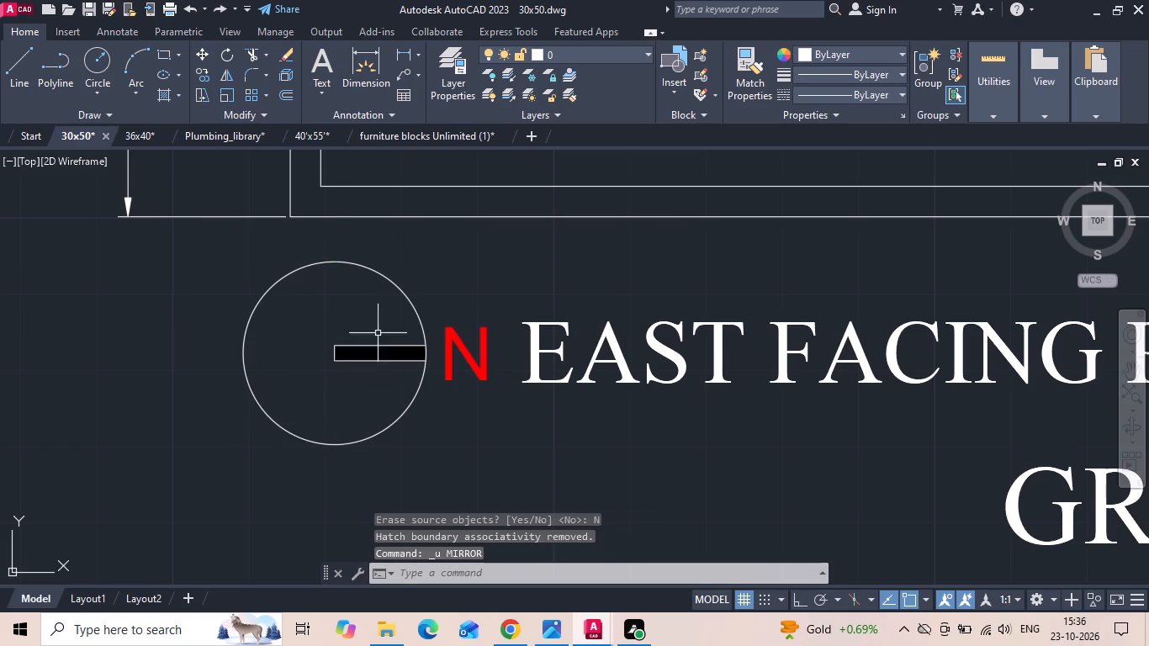
{"action": "left_click_drag", "start_coordinate": [379, 331], "coordinate": [357, 368]}
{"action": "left_click_drag", "start_coordinate": [289, 395], "coordinate": [319, 400]}
{"action": "left_click", "coordinate": [476, 342]}
{"action": "left_click", "coordinate": [473, 402]}
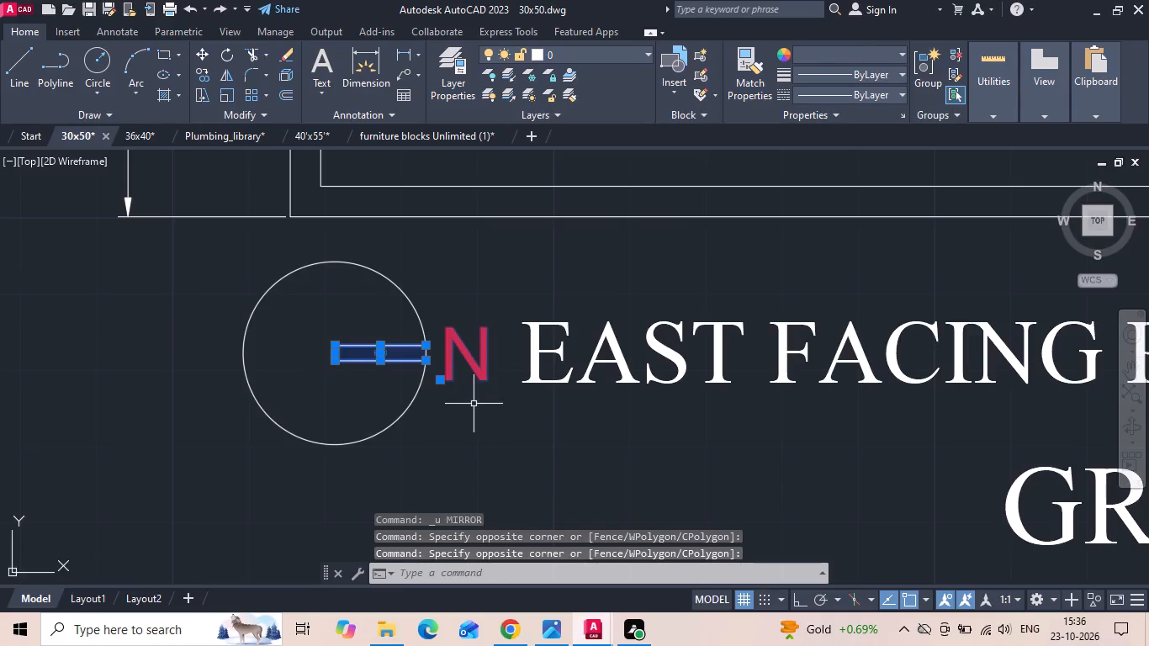
{"action": "key", "text": "m"}
{"action": "key", "text": "i"}
{"action": "key", "text": "space"}
{"action": "left_click", "coordinate": [331, 261]}
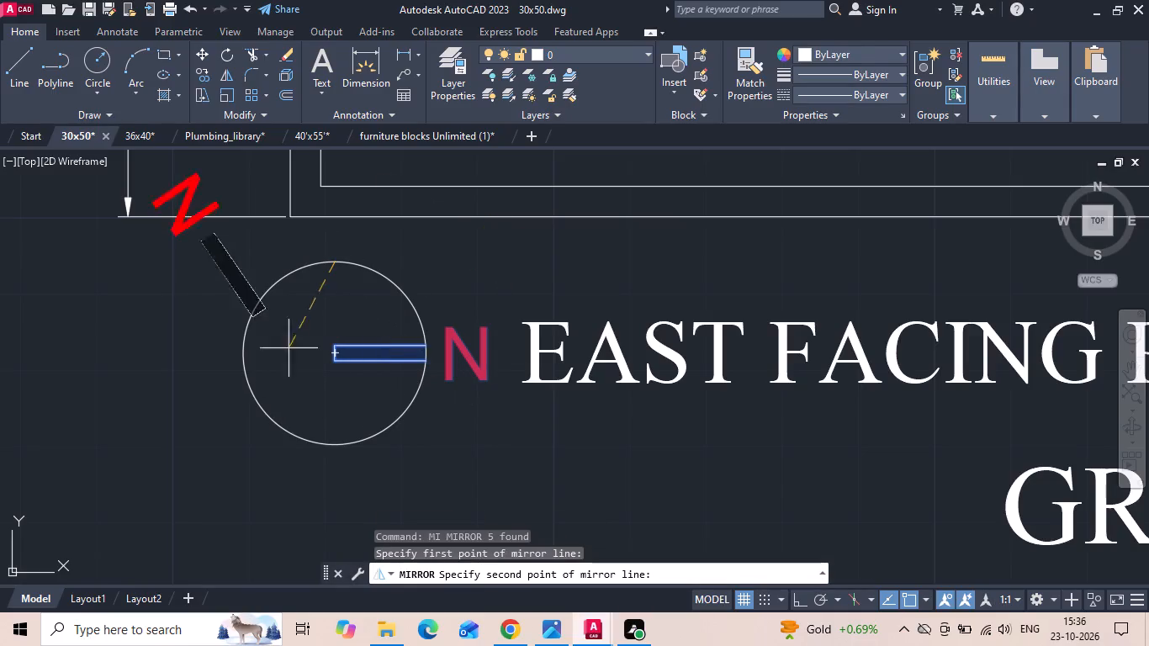
{"action": "key", "text": "F8"}
{"action": "left_click", "coordinate": [257, 474]}
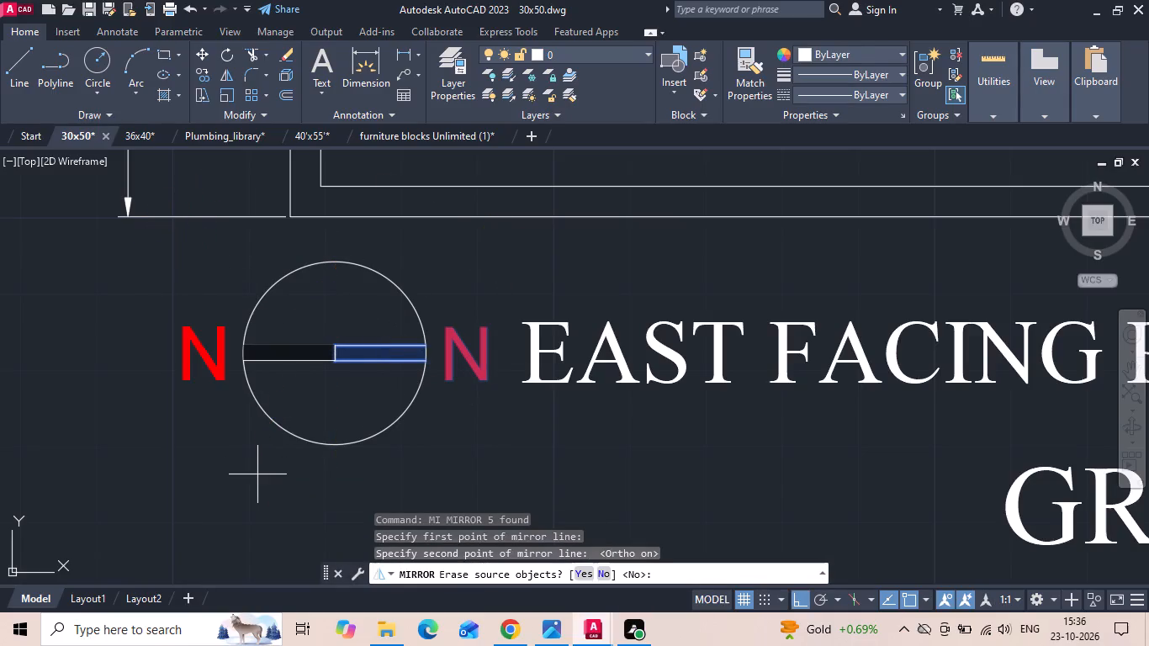
{"action": "type", "text": "Y"}
{"action": "key", "text": "space"}
Change the EAST FACING PLAN title beside the north symbol to WEST FACING PLAN.
{"action": "scroll", "coordinate": [425, 394], "scroll_direction": "down", "scroll_amount": 6}
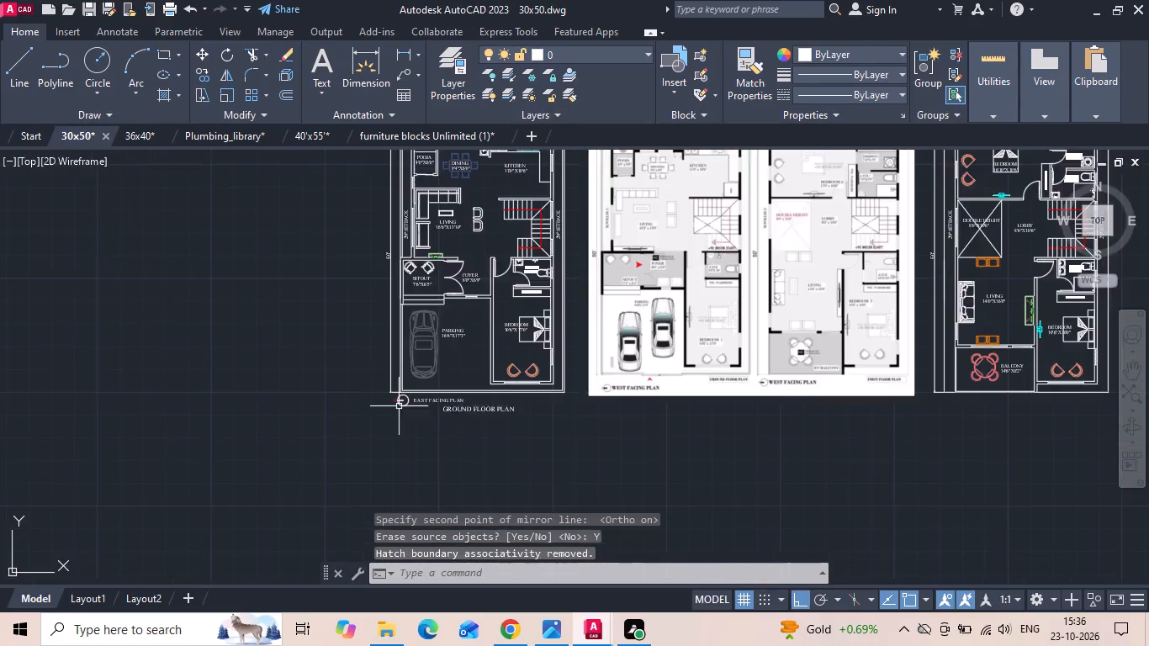
{"action": "scroll", "coordinate": [400, 404], "scroll_direction": "up", "scroll_amount": 3}
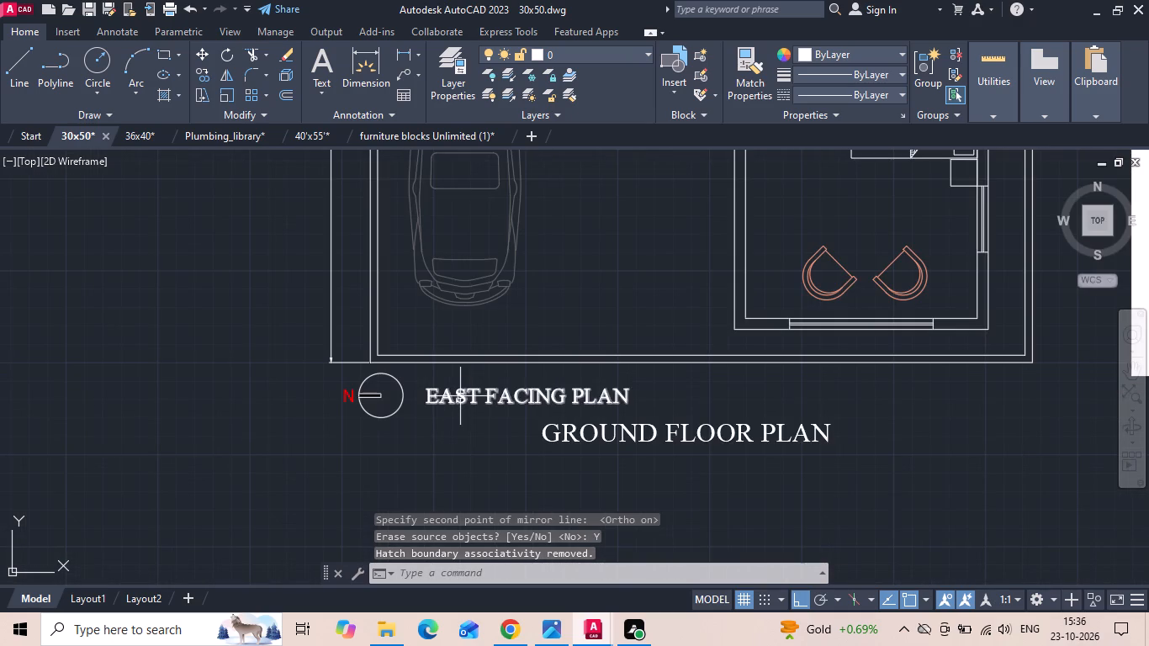
{"action": "double_click", "coordinate": [471, 389]}
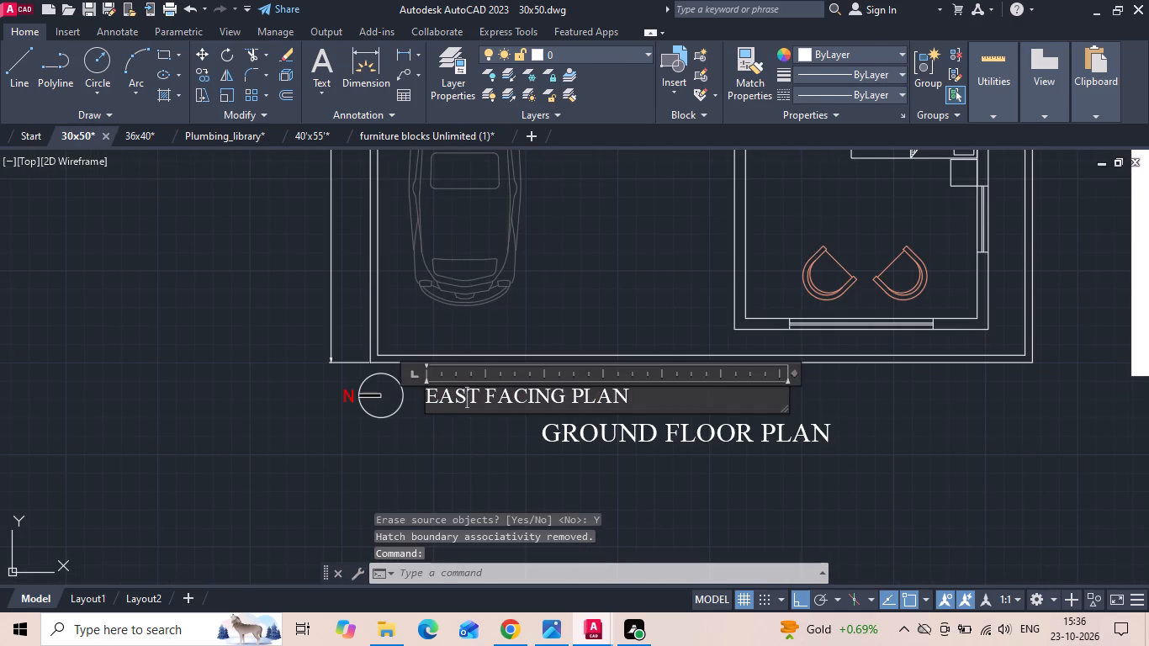
{"action": "left_click", "coordinate": [450, 405]}
{"action": "key", "text": "BackSpace"}
{"action": "key", "text": "BackSpace"}
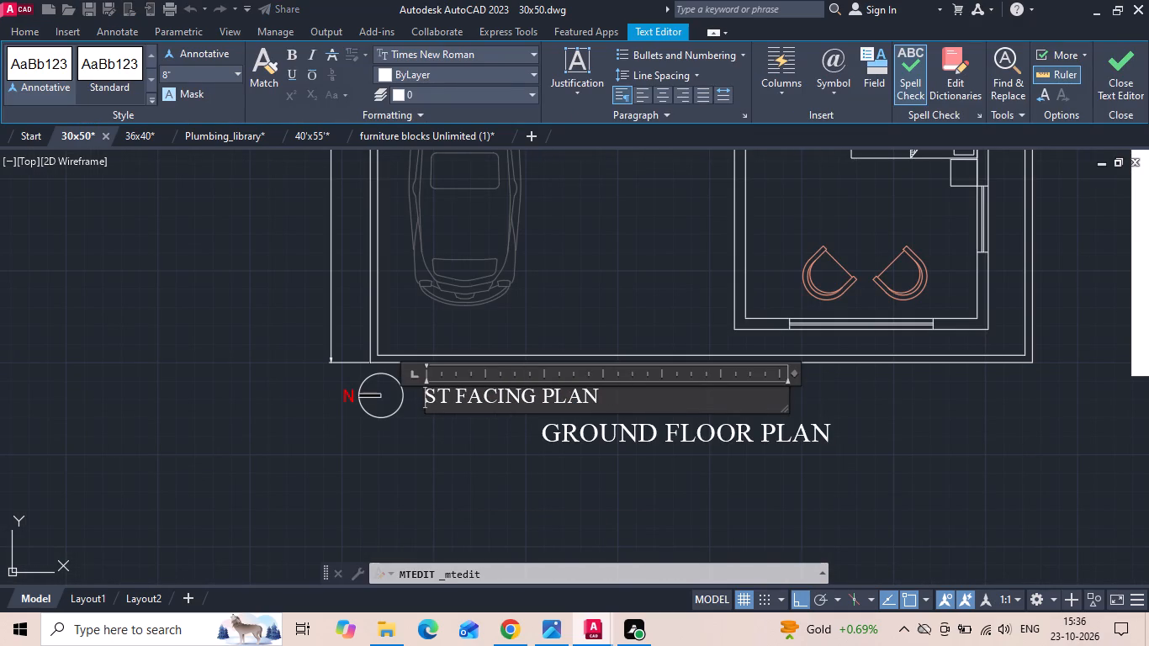
{"action": "type", "text": "WE"}
{"action": "scroll", "coordinate": [452, 420], "scroll_direction": "down", "scroll_amount": 1}
{"action": "left_click", "coordinate": [454, 458]}
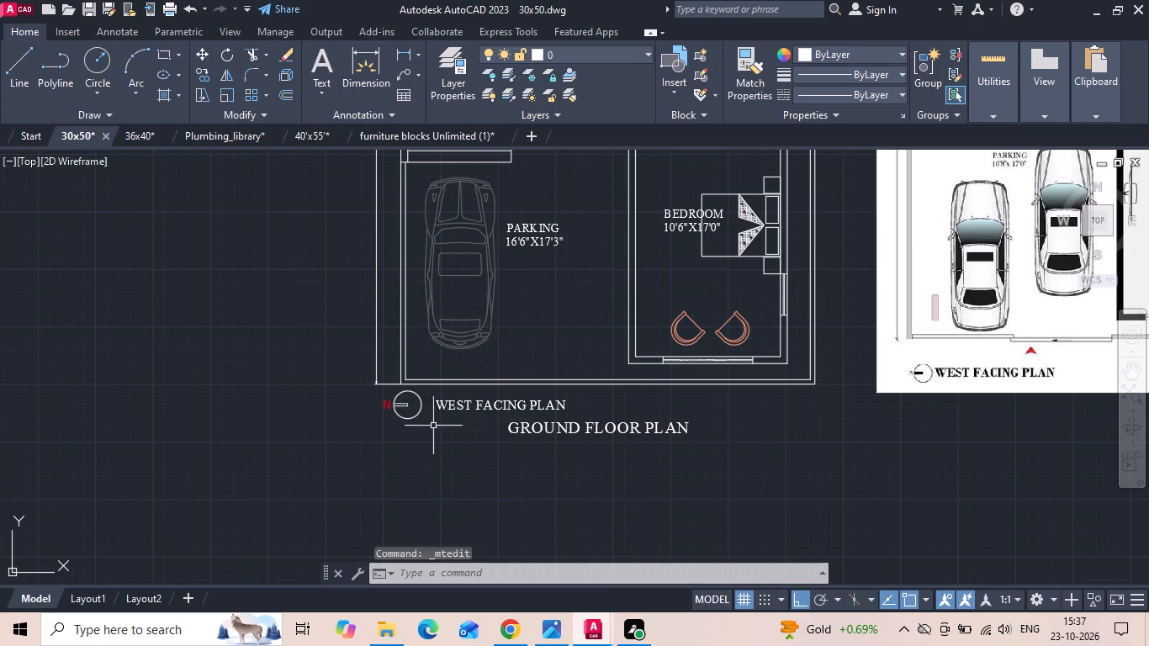
Draw a vertical line from the front bedroom's lower-left outer corner down past the front compound wall.
{"action": "scroll", "coordinate": [422, 416], "scroll_direction": "down", "scroll_amount": 2}
{"action": "scroll", "coordinate": [422, 416], "scroll_direction": "up", "scroll_amount": 1}
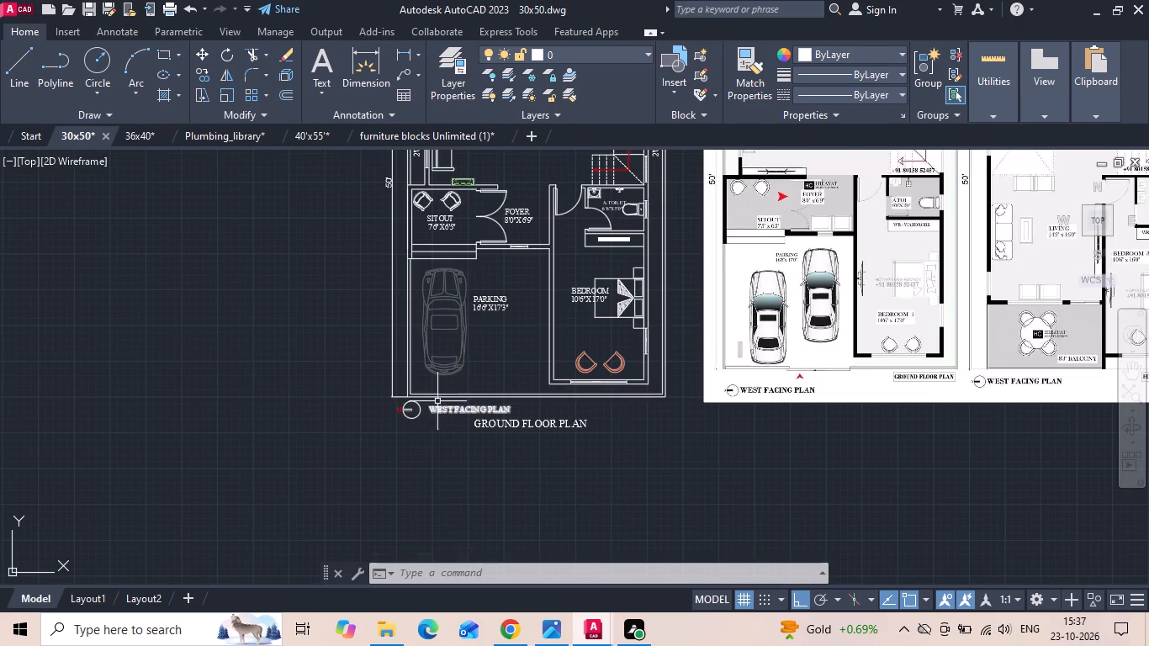
{"action": "scroll", "coordinate": [514, 383], "scroll_direction": "up", "scroll_amount": 2}
{"action": "key", "text": "l"}
{"action": "key", "text": "space"}
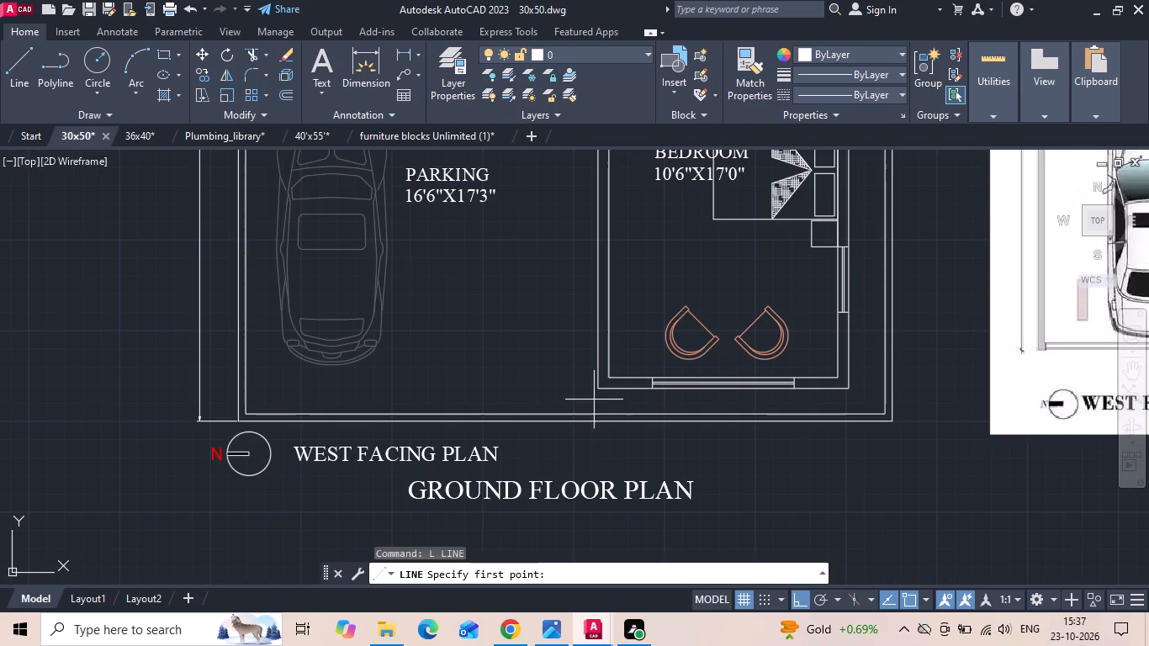
{"action": "left_click_drag", "start_coordinate": [598, 388], "coordinate": [602, 396]}
{"action": "scroll", "coordinate": [601, 455], "scroll_direction": "up", "scroll_amount": 1}
{"action": "left_click", "coordinate": [601, 455]}
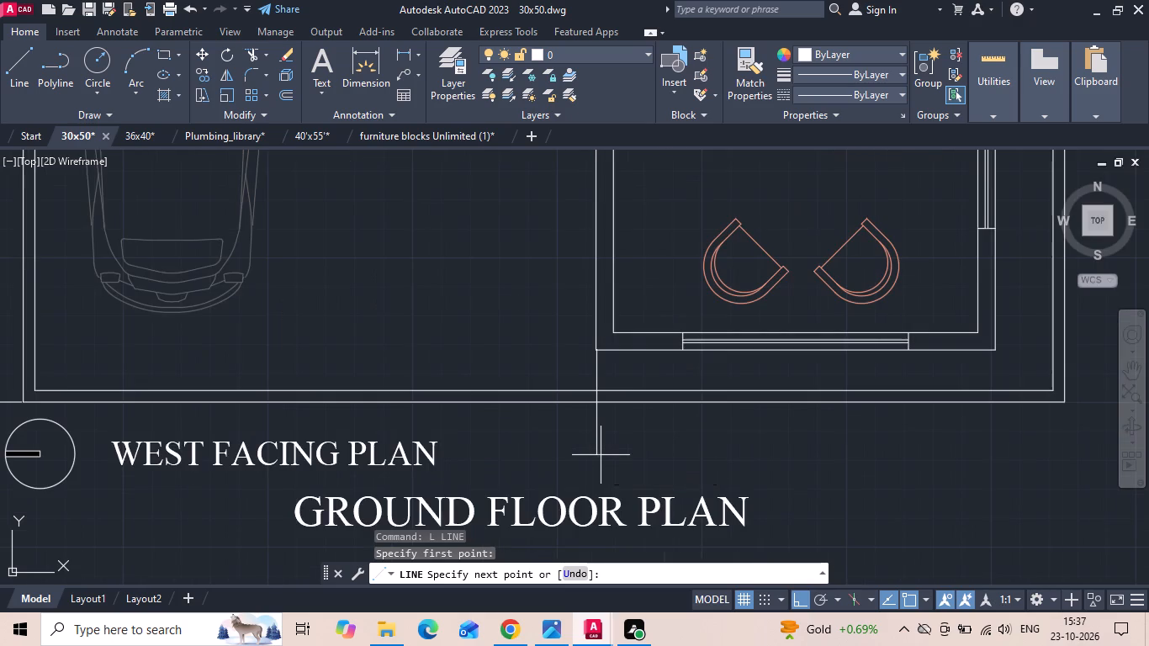
{"action": "key", "text": "Escape"}
Trim the front wall's inner line across the parking and the vertical line's excess above and below the wall.
{"action": "key", "text": "t"}
{"action": "key", "text": "r"}
{"action": "key", "text": "space"}
{"action": "left_click", "coordinate": [573, 391]}
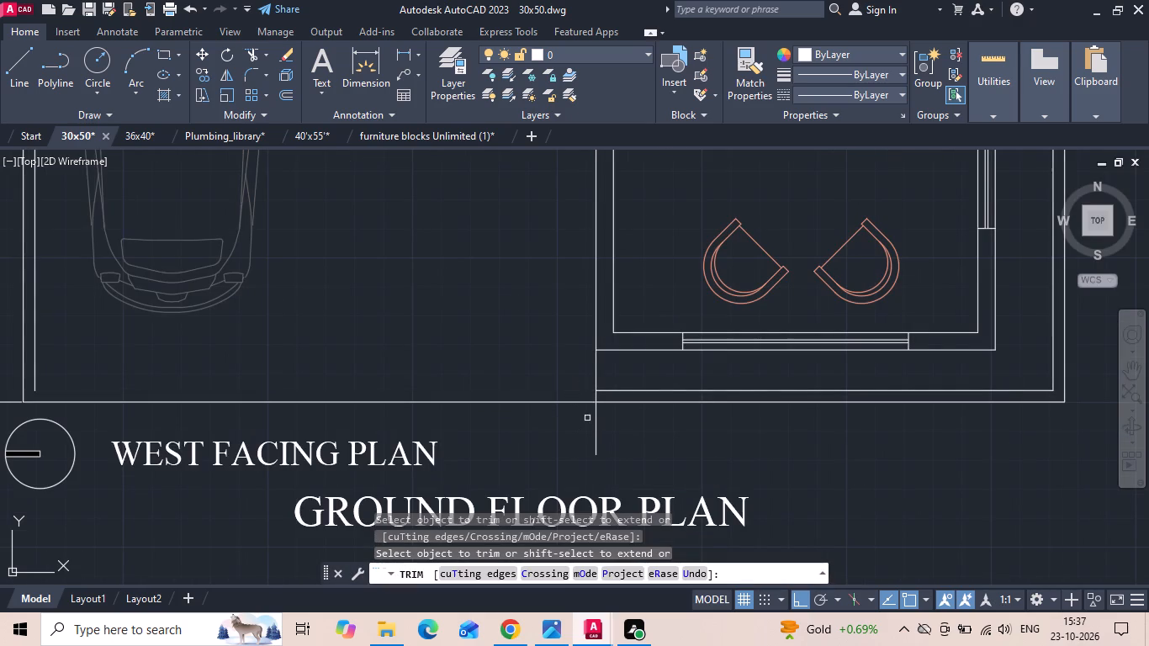
{"action": "left_click", "coordinate": [596, 371]}
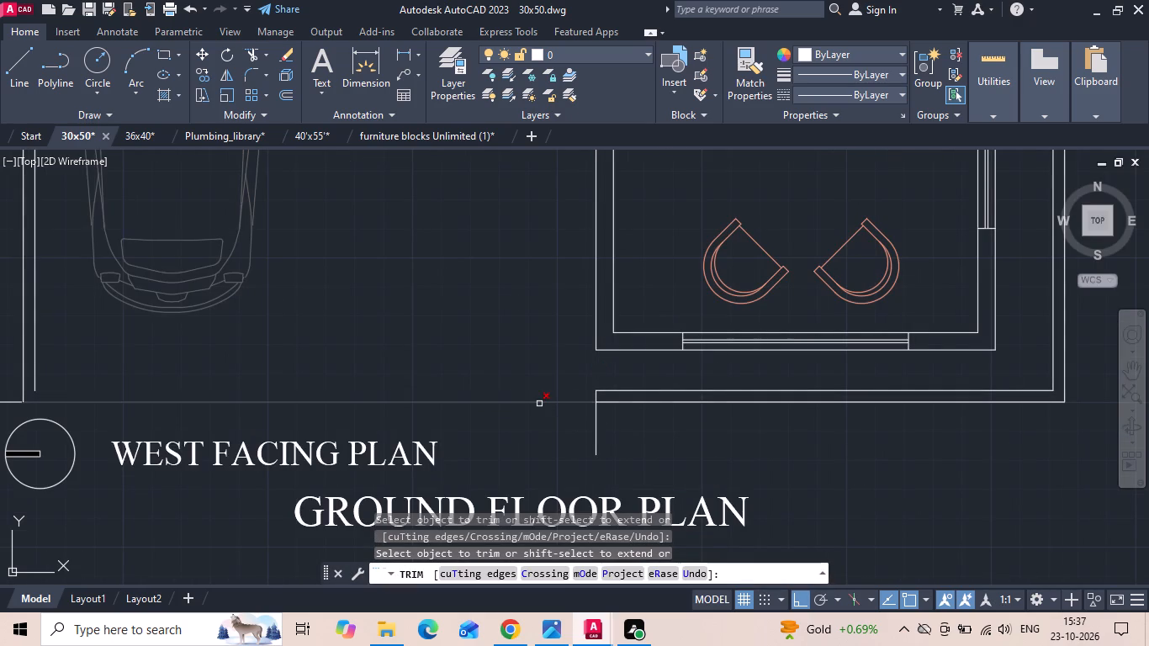
{"action": "left_click_drag", "start_coordinate": [584, 443], "coordinate": [617, 448]}
{"action": "key", "text": "Escape"}
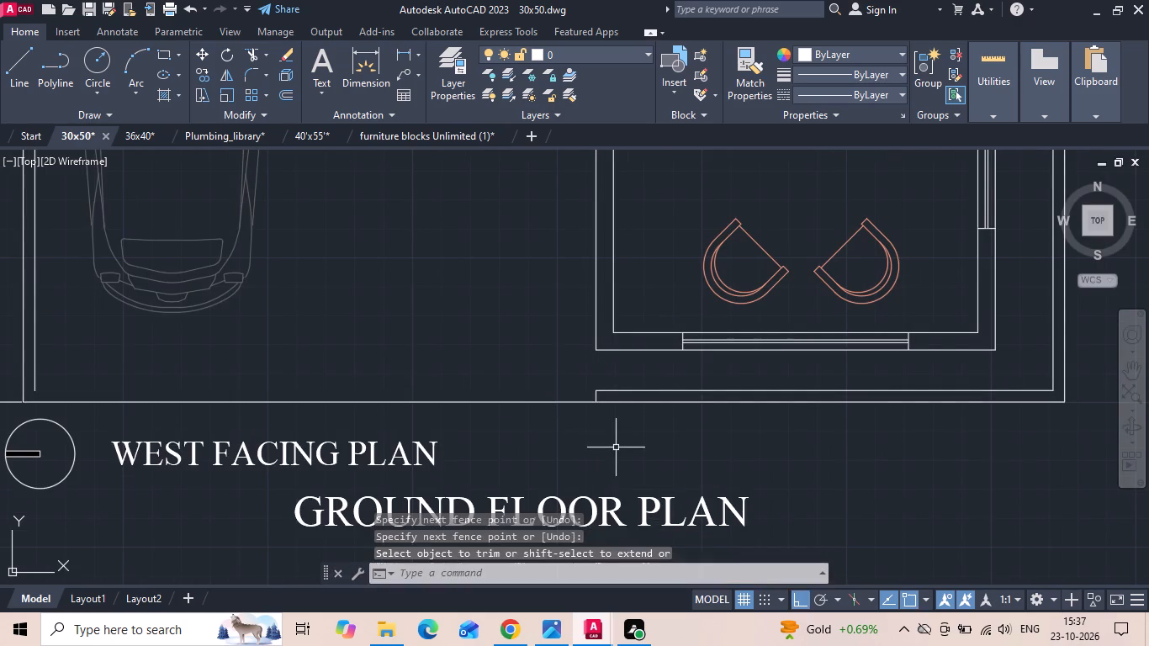
Extend the inner line of the left compound wall down to the front wall's outer line.
{"action": "key", "text": "e"}
{"action": "key", "text": "x"}
{"action": "key", "text": "space"}
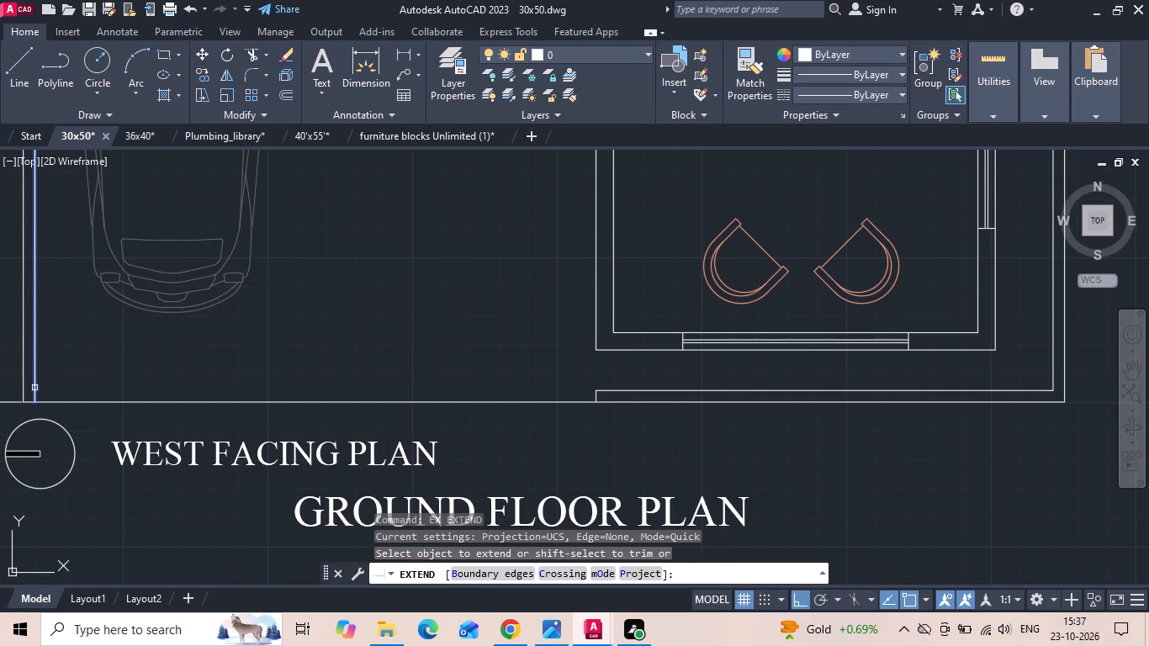
{"action": "left_click", "coordinate": [34, 387]}
{"action": "key", "text": "Escape"}
Trim the front wall's outer line across the parking width to leave a gate opening.
{"action": "key", "text": "t"}
{"action": "key", "text": "r"}
{"action": "key", "text": "space"}
{"action": "left_click", "coordinate": [189, 402]}
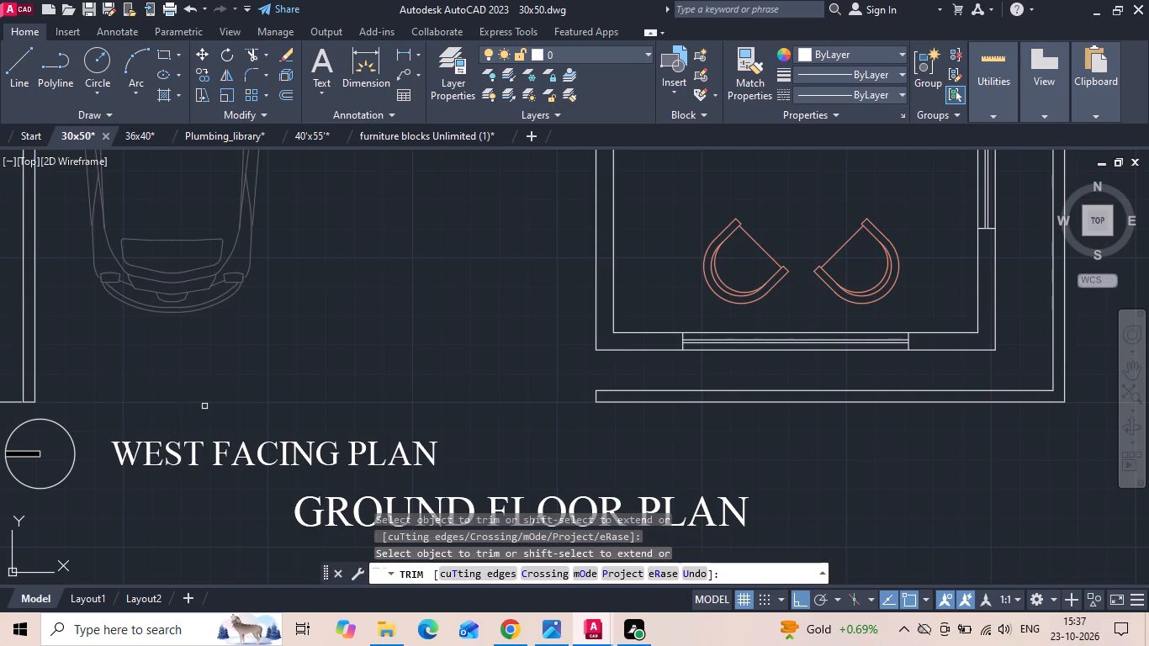
{"action": "key", "text": "Escape"}
Draw a horizontal gate line from the midpoint of the front wall's cut end to the left wall's inner face.
{"action": "key", "text": "l"}
{"action": "key", "text": "space"}
{"action": "scroll", "coordinate": [569, 408], "scroll_direction": "up", "scroll_amount": 2}
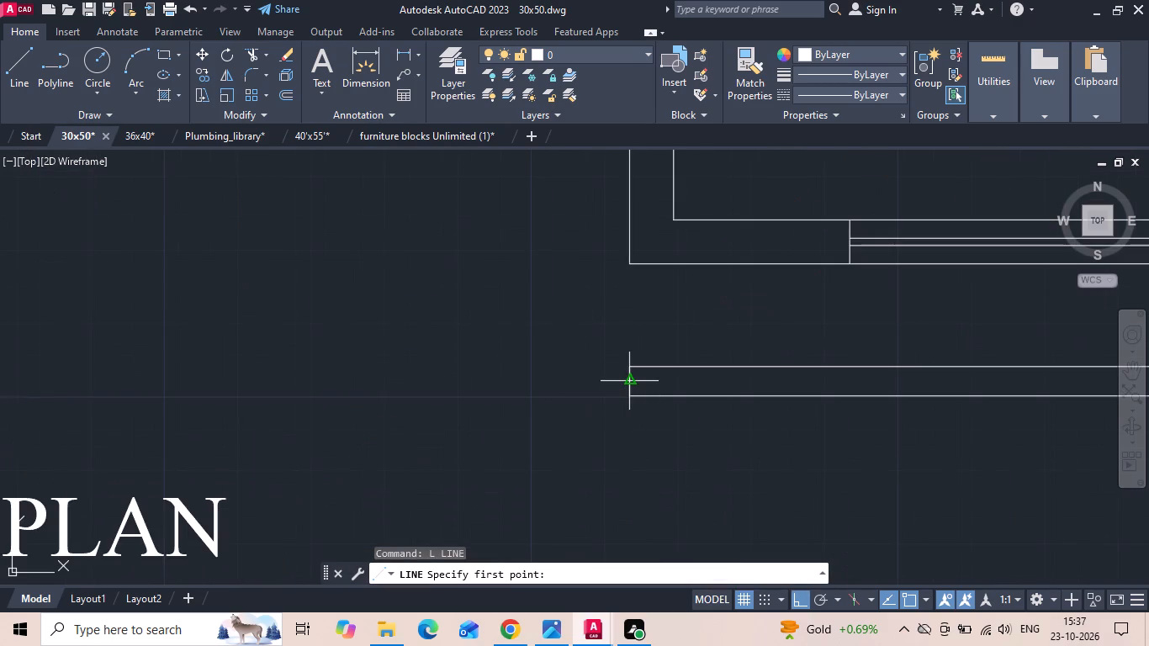
{"action": "left_click", "coordinate": [633, 379]}
{"action": "scroll", "coordinate": [549, 397], "scroll_direction": "down", "scroll_amount": 3}
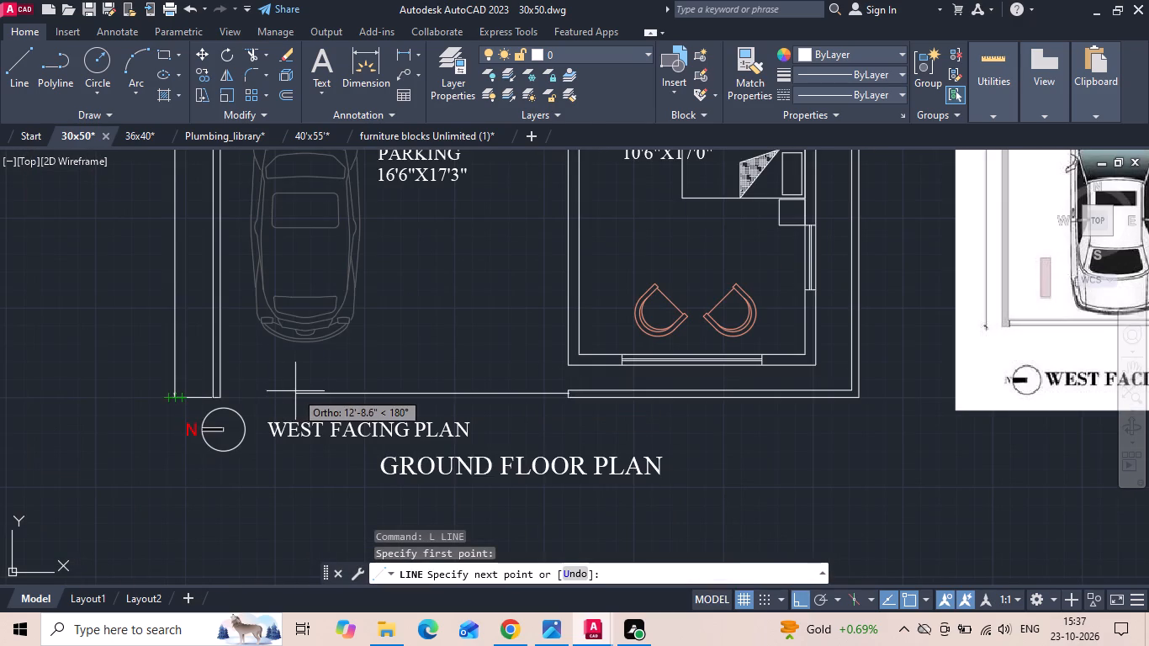
{"action": "scroll", "coordinate": [293, 391], "scroll_direction": "up", "scroll_amount": 1}
{"action": "scroll", "coordinate": [224, 400], "scroll_direction": "up", "scroll_amount": 2}
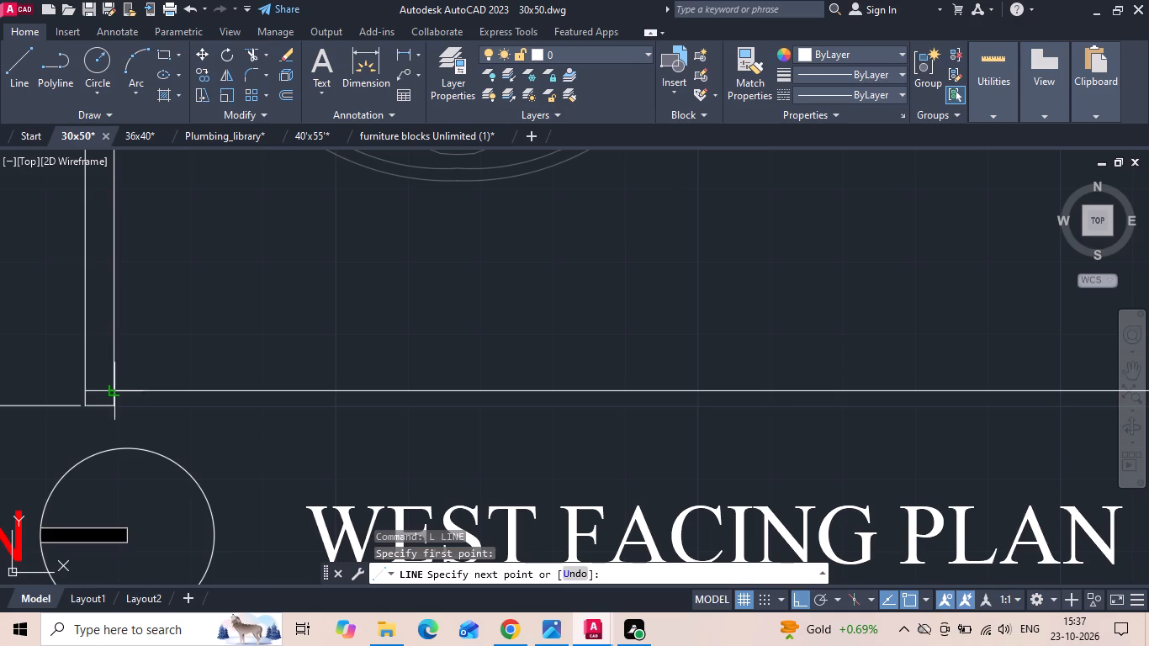
{"action": "left_click", "coordinate": [113, 390]}
{"action": "scroll", "coordinate": [113, 390], "scroll_direction": "down", "scroll_amount": 2}
{"action": "key", "text": "Escape"}
Draw a short vertical line down from the gate line's midpoint, continuing horizontally toward the bedroom side.
{"action": "scroll", "coordinate": [544, 411], "scroll_direction": "up", "scroll_amount": 1}
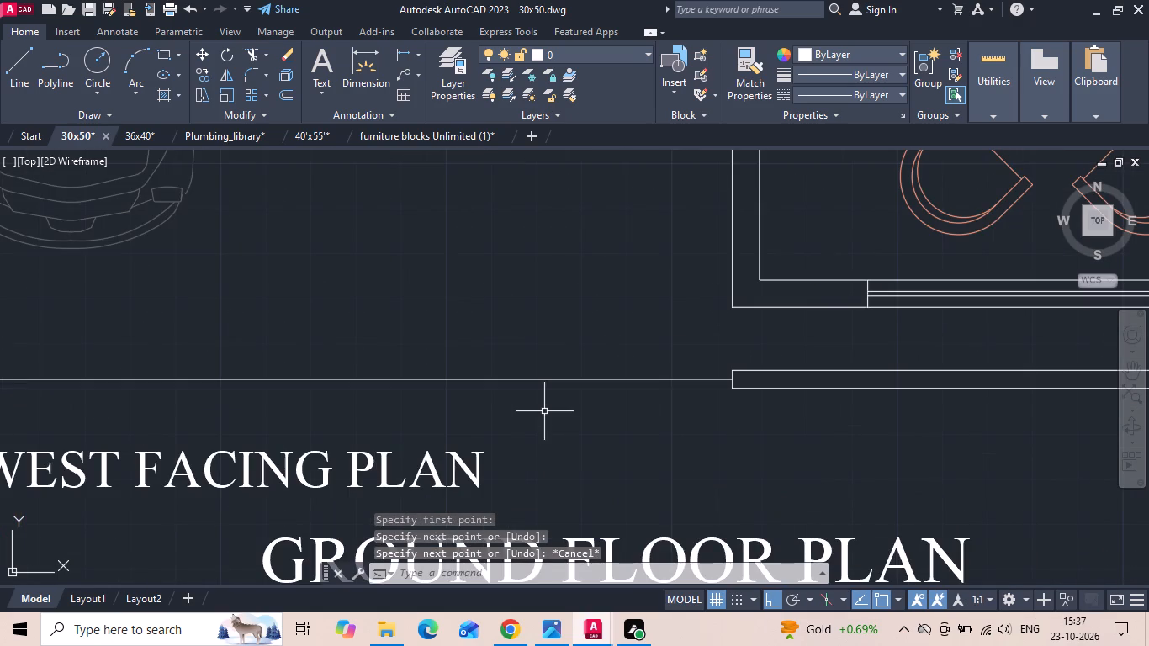
{"action": "type", "text": "L"}
{"action": "key", "text": "space"}
{"action": "scroll", "coordinate": [553, 408], "scroll_direction": "down", "scroll_amount": 2}
{"action": "left_click", "coordinate": [450, 392]}
{"action": "scroll", "coordinate": [451, 369], "scroll_direction": "up", "scroll_amount": 1}
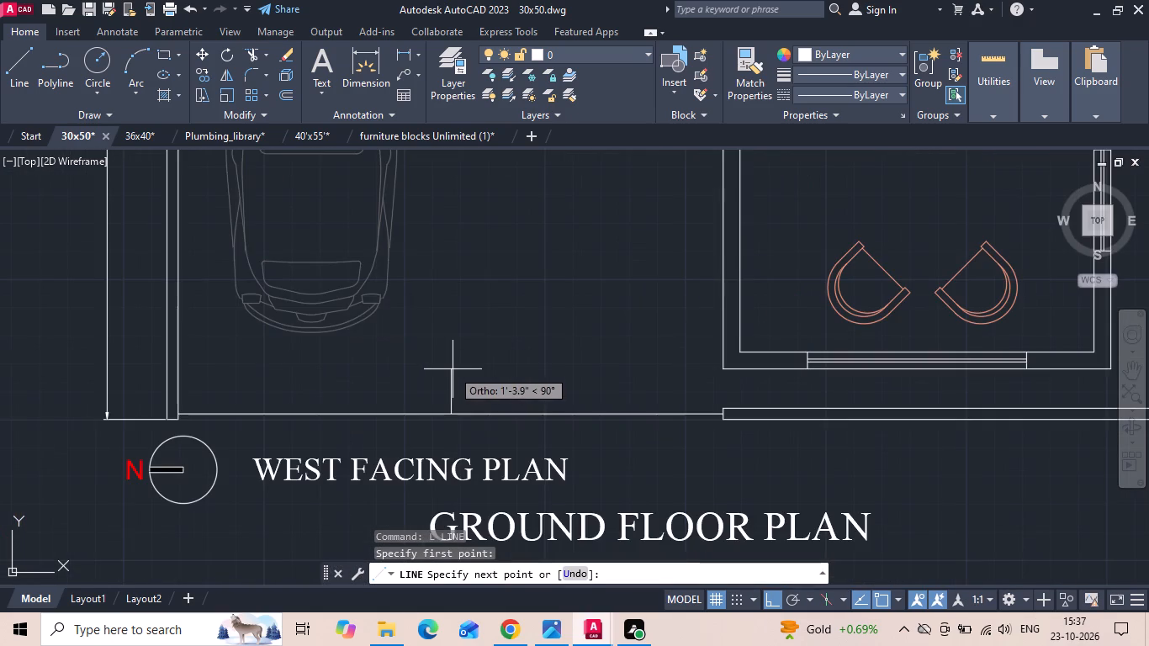
{"action": "scroll", "coordinate": [451, 434], "scroll_direction": "up", "scroll_amount": 2}
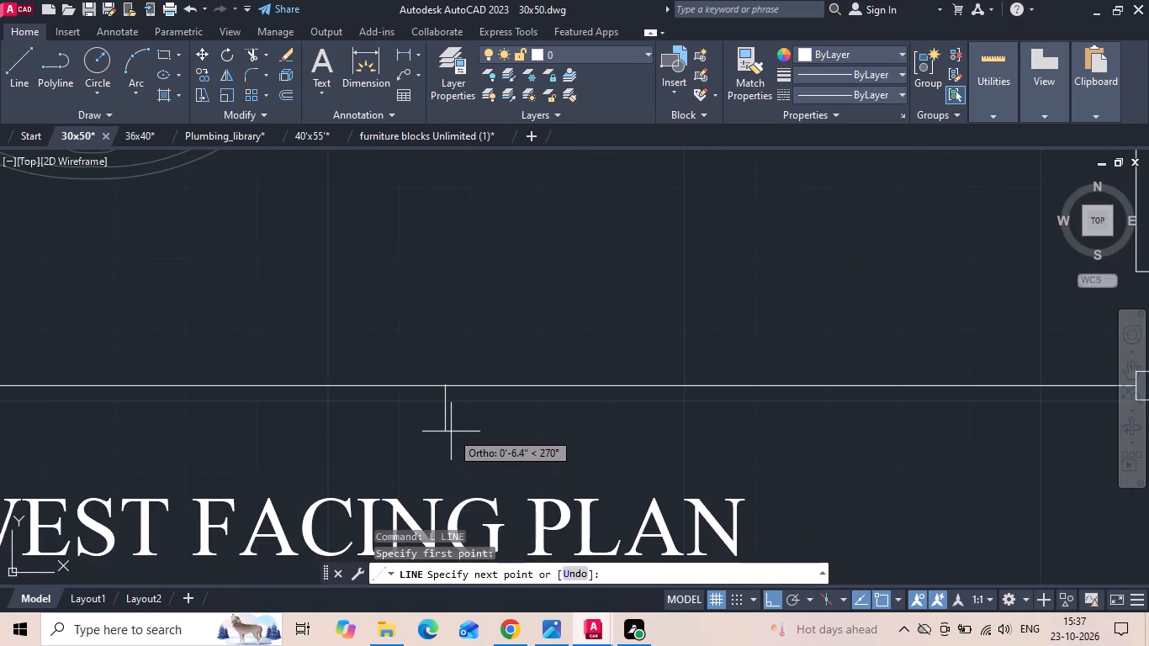
{"action": "middle_click_drag", "start_coordinate": [450, 423], "coordinate": [316, 421]}
{"action": "left_click", "coordinate": [310, 418]}
{"action": "left_click", "coordinate": [601, 453]}
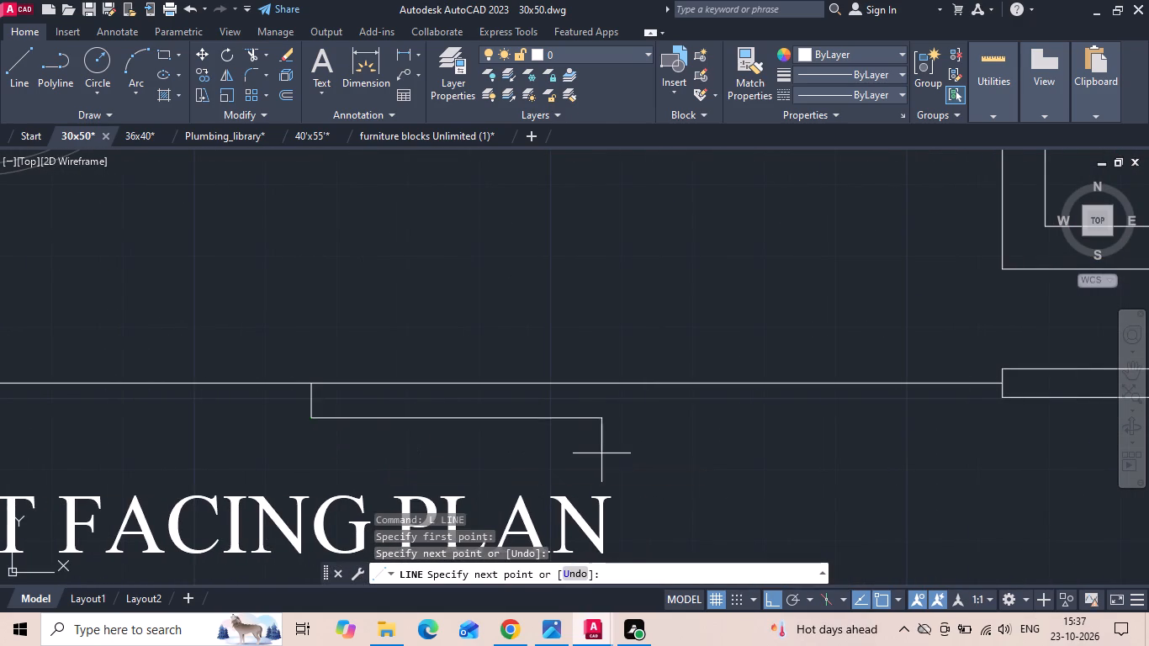
{"action": "key", "text": "Escape"}
Draw a horizontal line from the lower corner of the wall's cut end to just past the short vertical line.
{"action": "key", "text": "l"}
{"action": "key", "text": "space"}
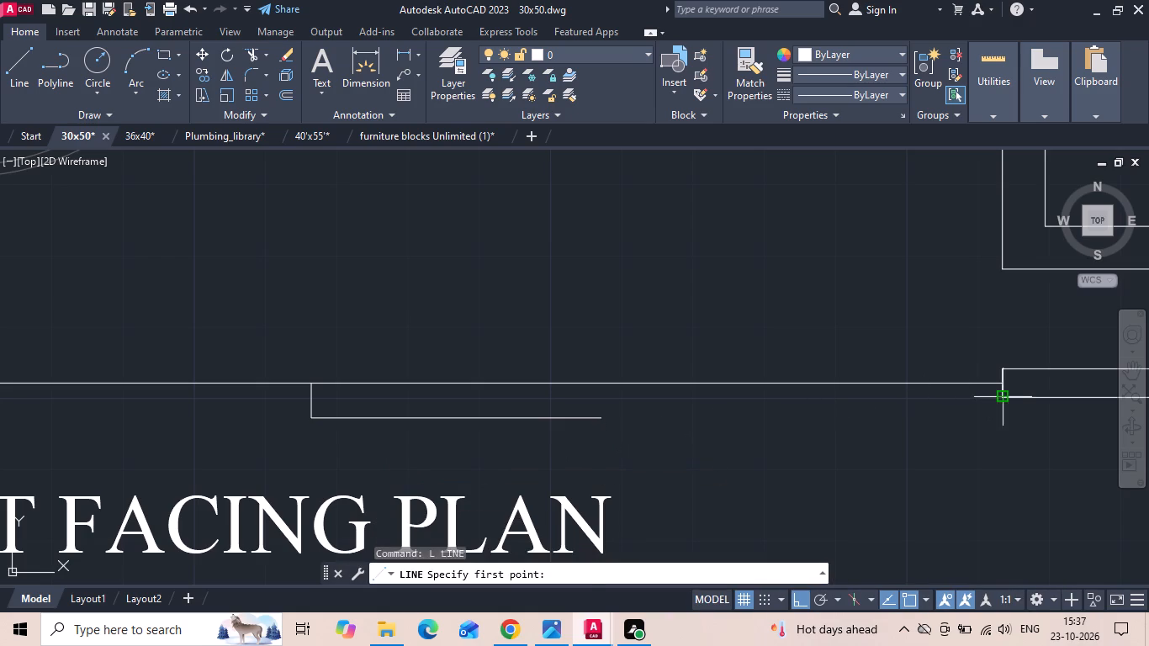
{"action": "left_click", "coordinate": [1004, 398]}
{"action": "left_click", "coordinate": [270, 414]}
{"action": "key", "text": "Escape"}
Trim the new line's overhang and the vertical line's excess, and remove the lower horizontal line to leave a gate leaf.
{"action": "key", "text": "t"}
{"action": "key", "text": "r"}
{"action": "key", "text": "space"}
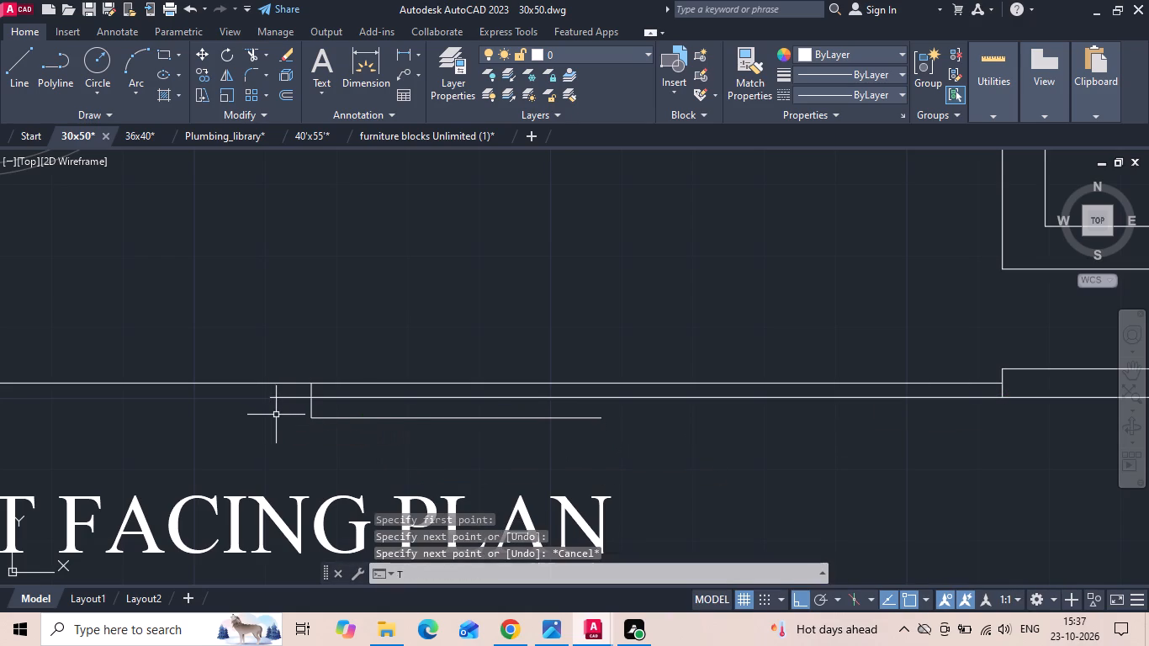
{"action": "left_click_drag", "start_coordinate": [302, 396], "coordinate": [332, 421]}
{"action": "left_click_drag", "start_coordinate": [331, 412], "coordinate": [322, 412]}
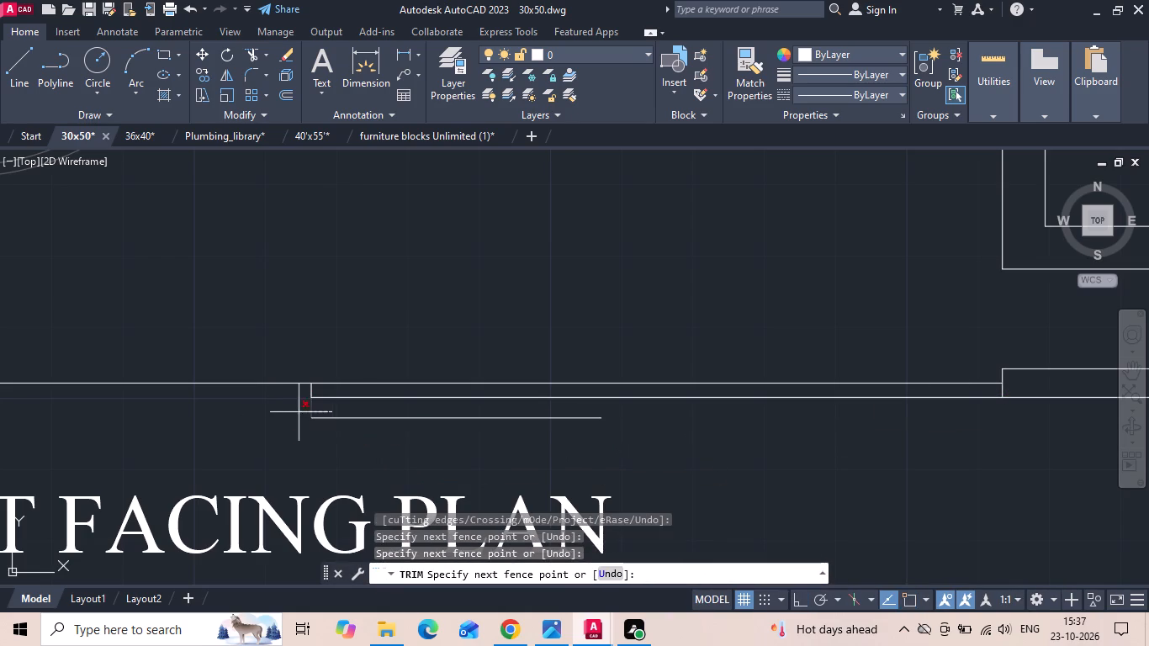
{"action": "left_click_drag", "start_coordinate": [268, 415], "coordinate": [278, 422]}
{"action": "left_click", "coordinate": [345, 417]}
{"action": "key", "text": "Escape"}
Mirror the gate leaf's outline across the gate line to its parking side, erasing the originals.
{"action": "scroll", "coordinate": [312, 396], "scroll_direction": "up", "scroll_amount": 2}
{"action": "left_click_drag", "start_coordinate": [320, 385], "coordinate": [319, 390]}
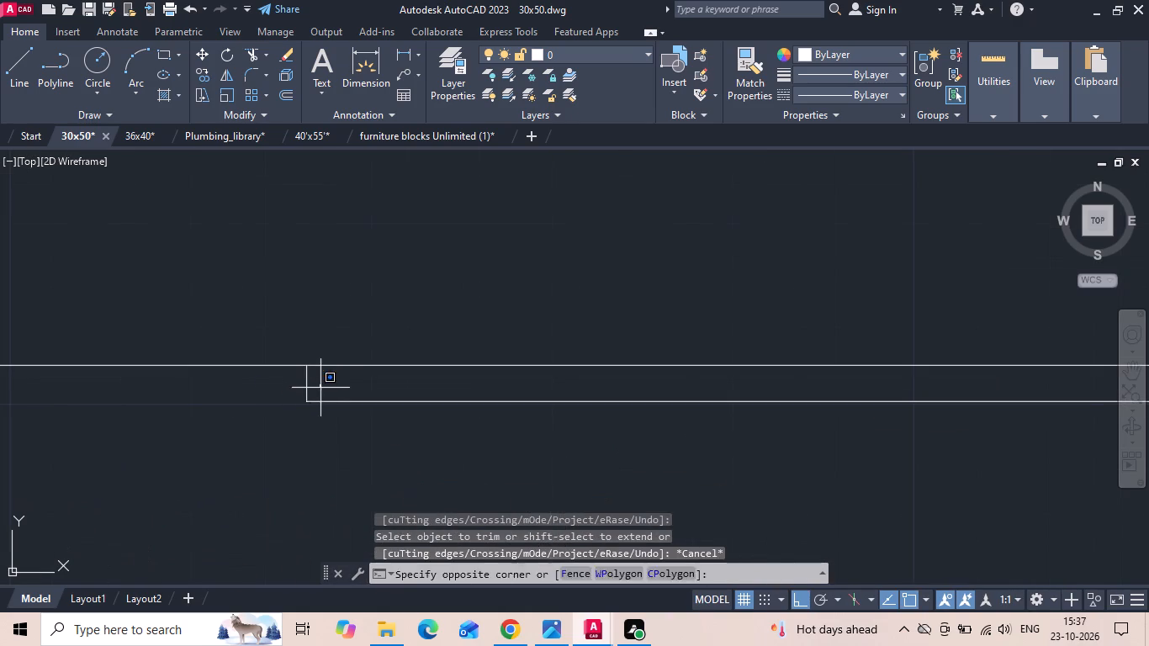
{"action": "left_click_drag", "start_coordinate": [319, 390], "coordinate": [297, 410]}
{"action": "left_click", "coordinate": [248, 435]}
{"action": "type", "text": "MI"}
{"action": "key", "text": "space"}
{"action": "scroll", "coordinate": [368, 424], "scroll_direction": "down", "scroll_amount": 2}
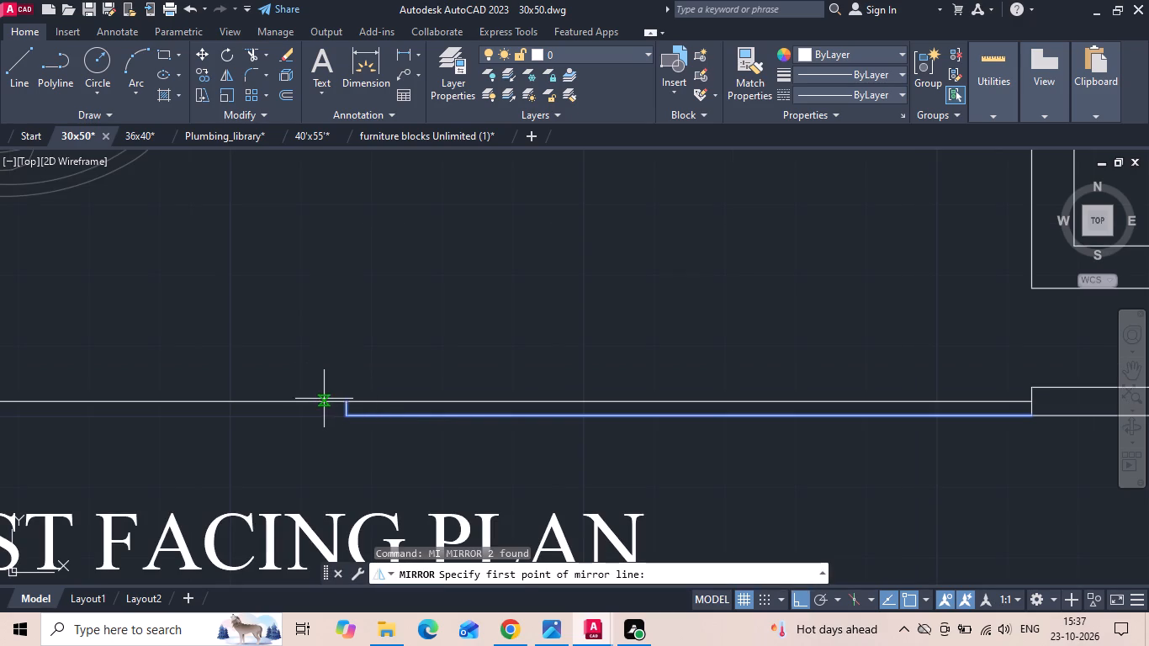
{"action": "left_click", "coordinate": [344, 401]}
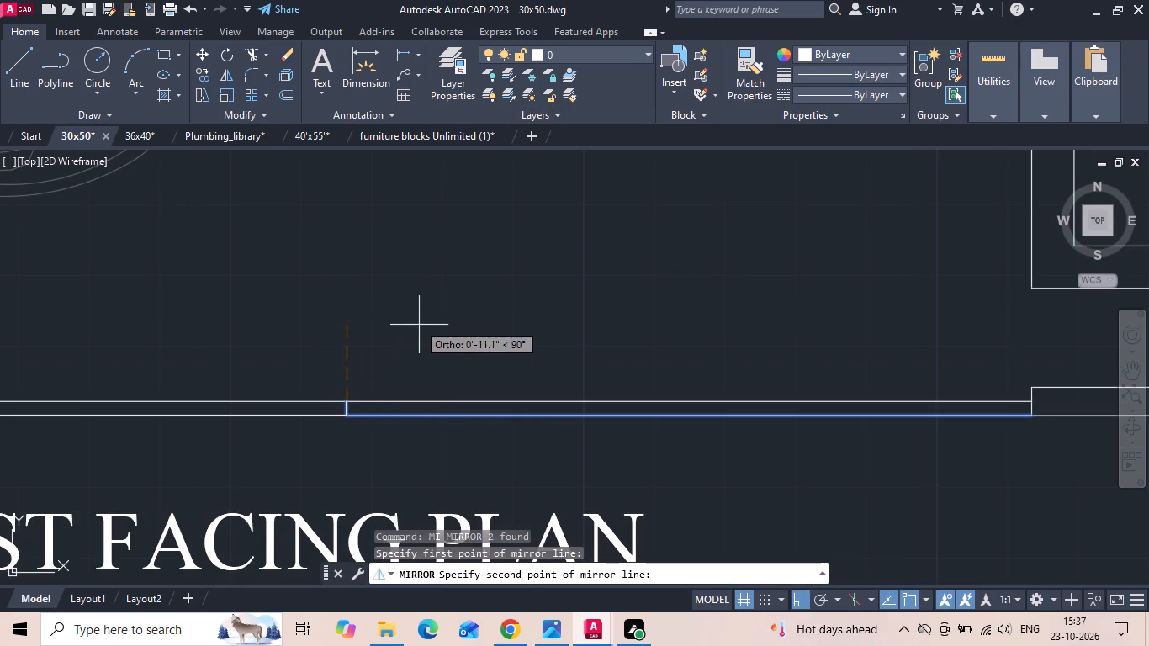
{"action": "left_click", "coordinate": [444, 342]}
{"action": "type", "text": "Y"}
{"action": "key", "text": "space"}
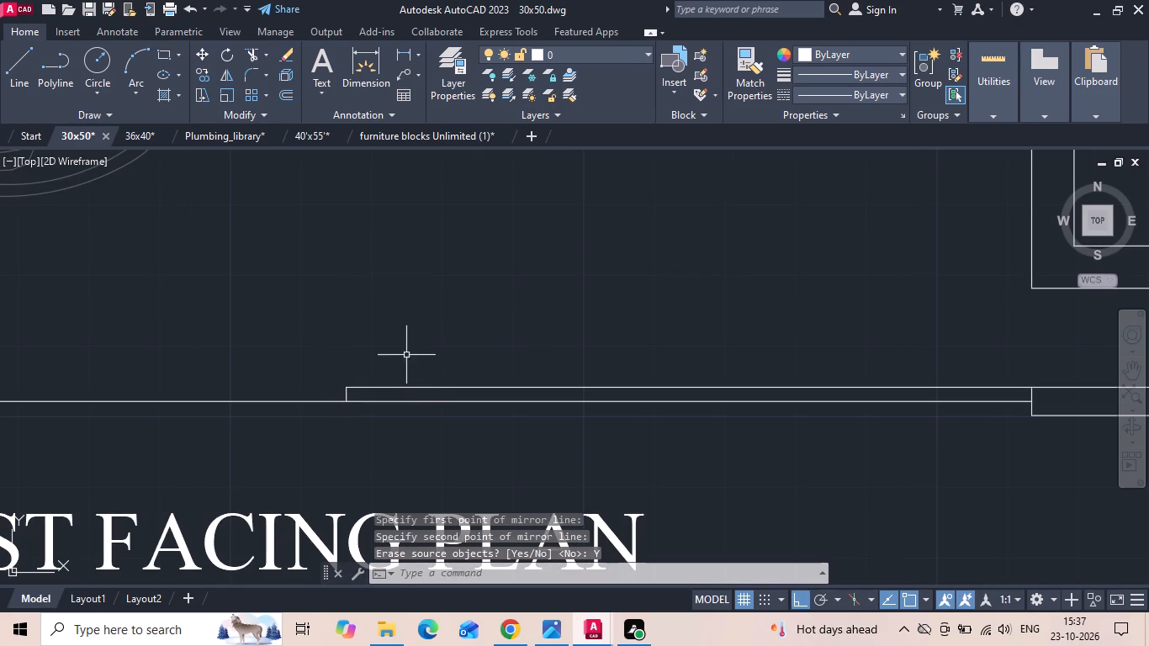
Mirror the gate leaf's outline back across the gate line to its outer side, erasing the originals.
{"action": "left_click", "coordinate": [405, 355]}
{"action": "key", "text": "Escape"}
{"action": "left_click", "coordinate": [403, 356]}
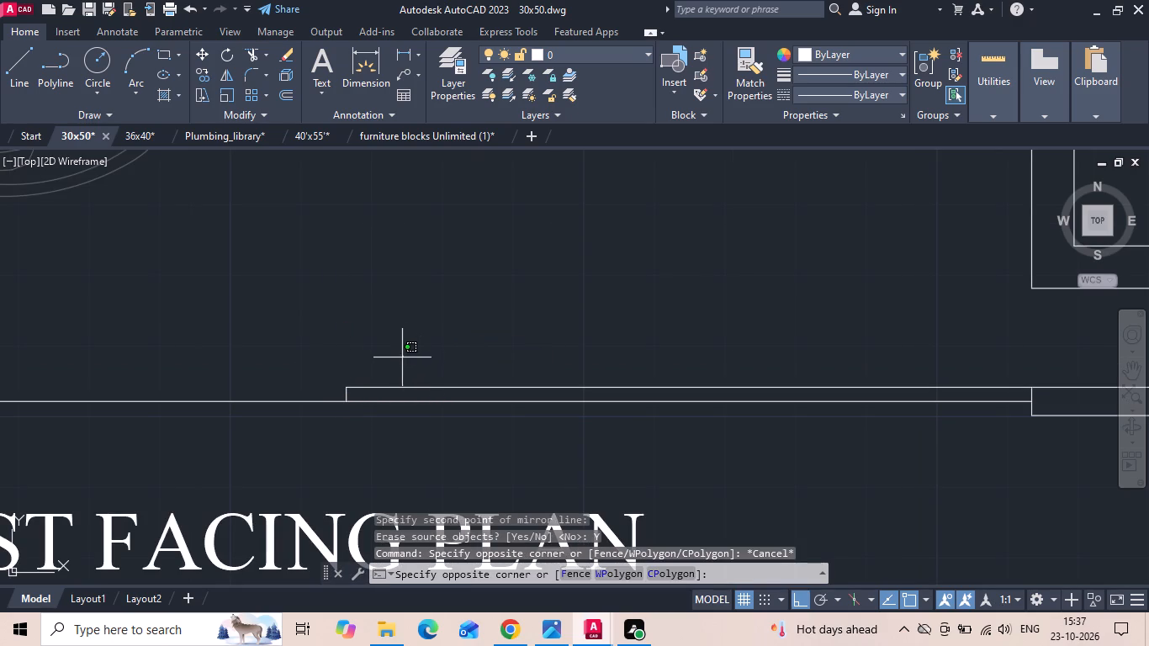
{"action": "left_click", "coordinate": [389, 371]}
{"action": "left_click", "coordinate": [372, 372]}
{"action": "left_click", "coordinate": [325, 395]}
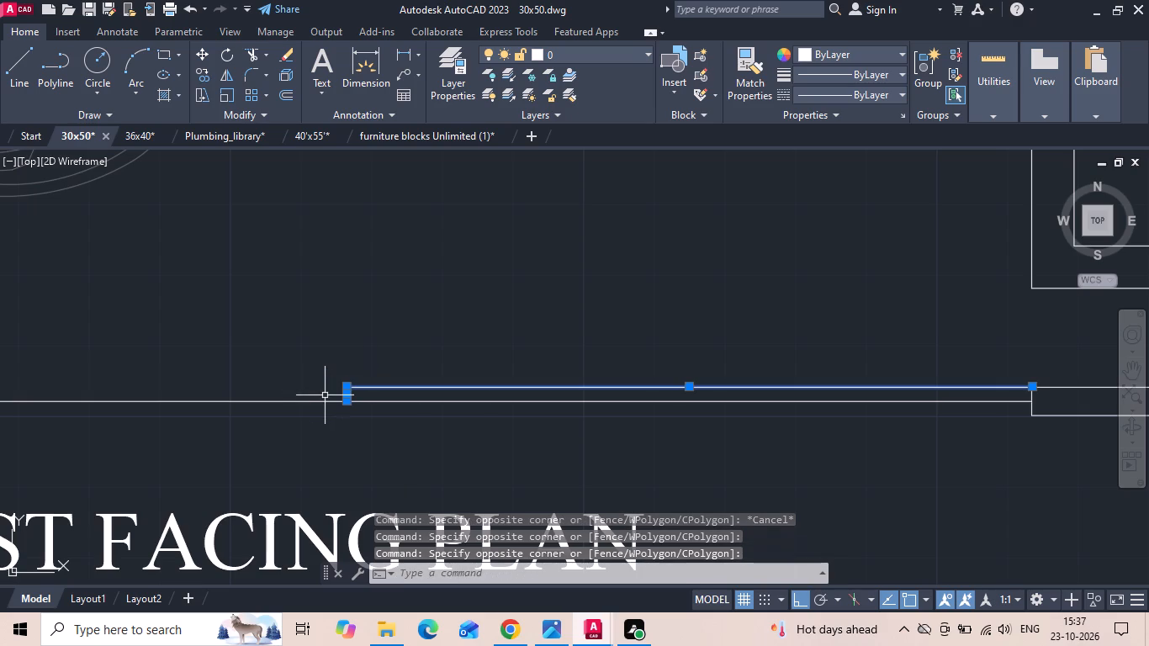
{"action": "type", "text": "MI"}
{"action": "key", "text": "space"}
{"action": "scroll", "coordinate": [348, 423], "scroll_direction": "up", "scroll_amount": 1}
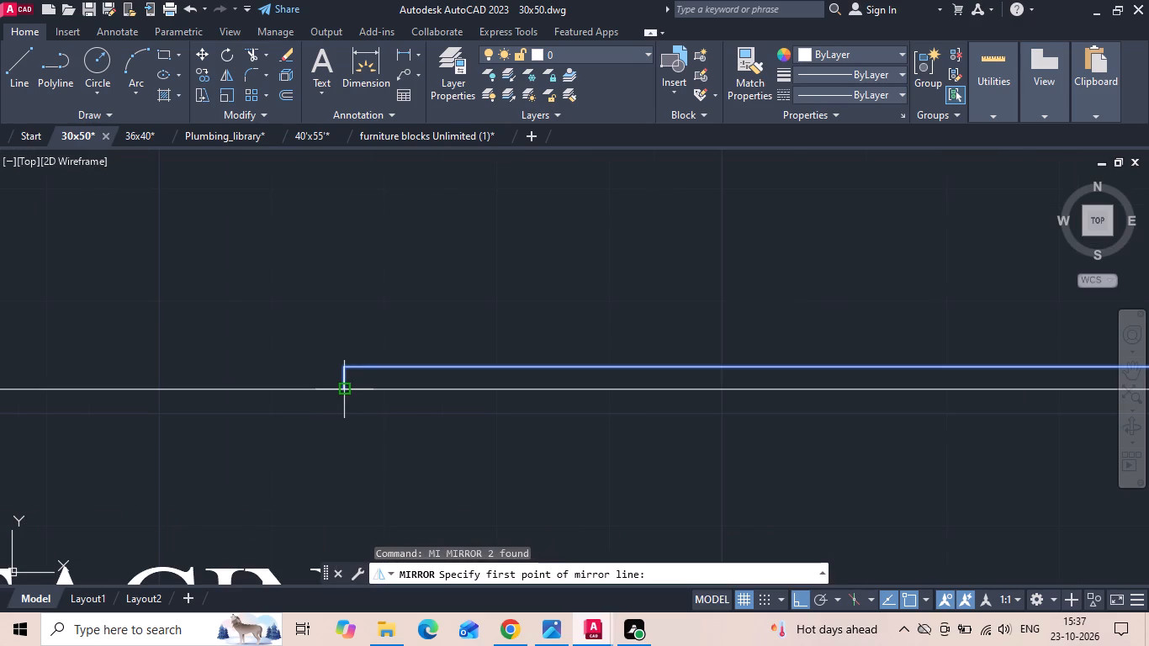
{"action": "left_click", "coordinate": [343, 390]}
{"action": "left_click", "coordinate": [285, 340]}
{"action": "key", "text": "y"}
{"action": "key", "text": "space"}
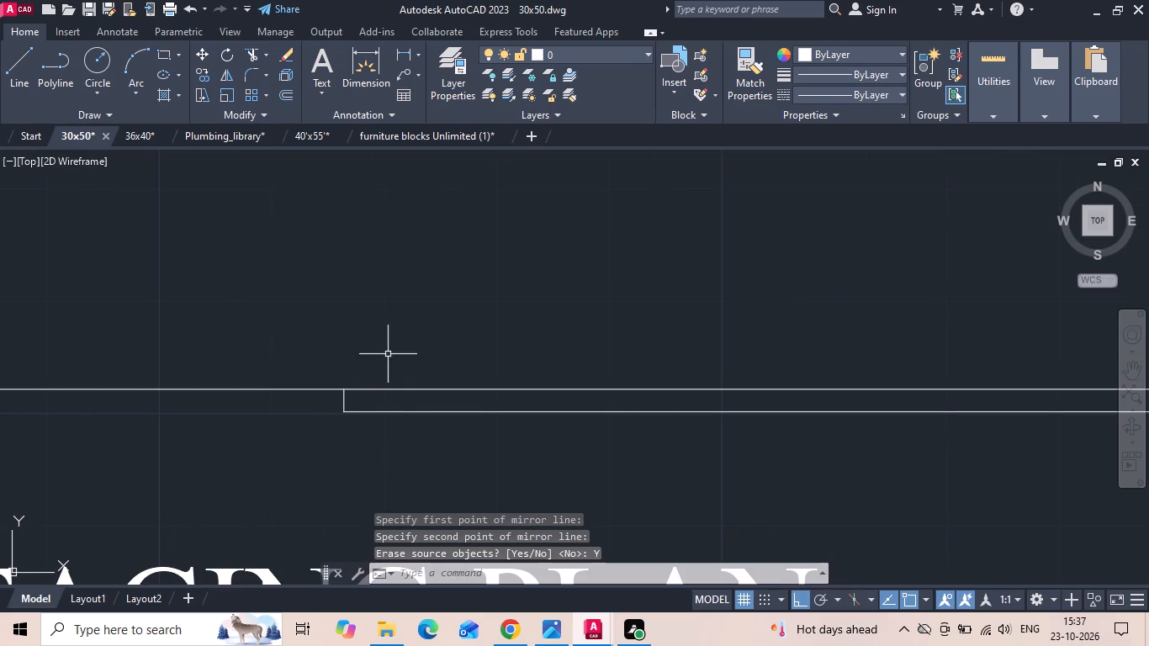
Mirror the gate leaf's outer line and short end line across the gate line to the parking side, keeping the originals.
{"action": "left_click", "coordinate": [382, 395]}
{"action": "left_click", "coordinate": [300, 440]}
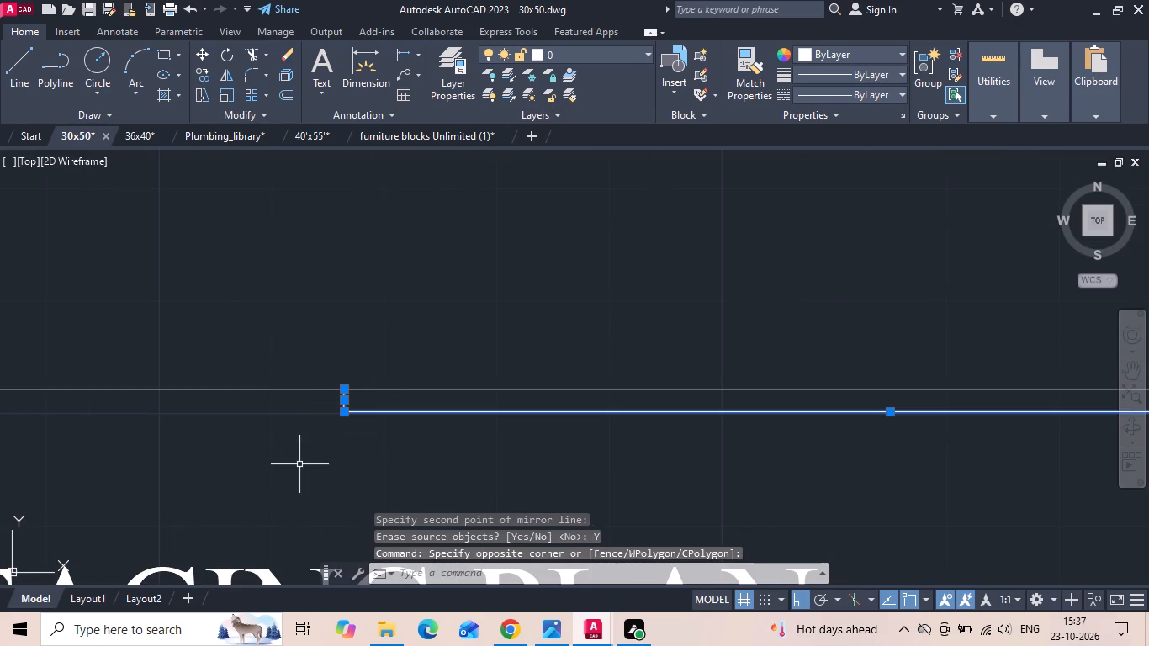
{"action": "type", "text": "MI"}
{"action": "key", "text": "space"}
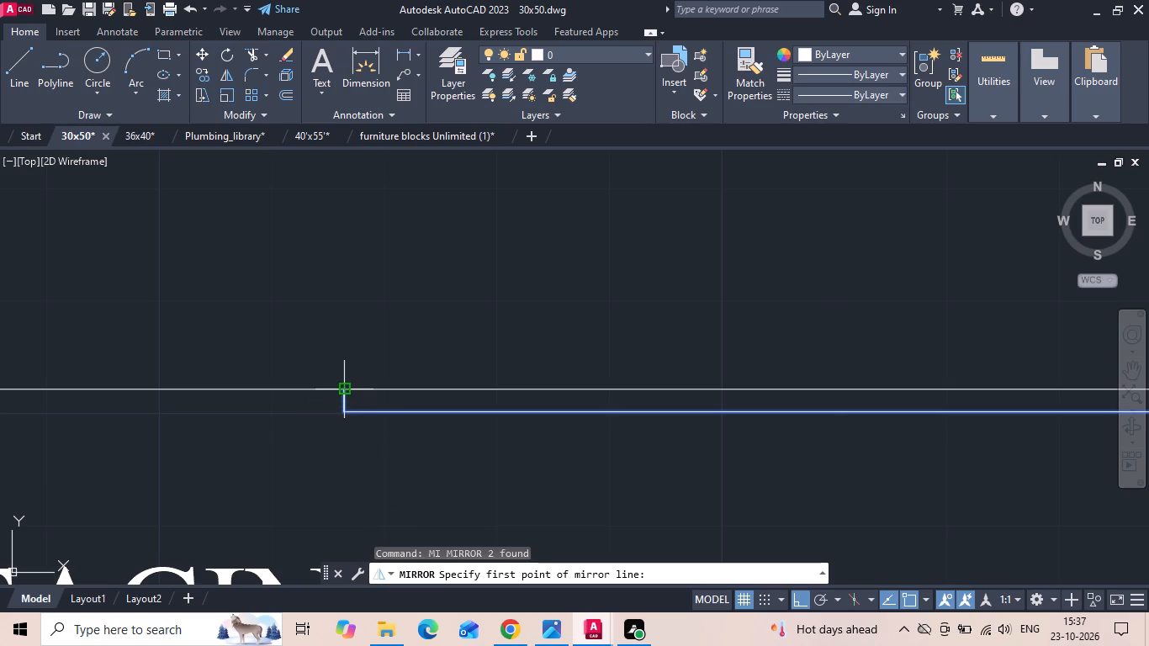
{"action": "left_click", "coordinate": [349, 390]}
{"action": "scroll", "coordinate": [278, 431], "scroll_direction": "down", "scroll_amount": 1}
{"action": "left_click", "coordinate": [275, 432]}
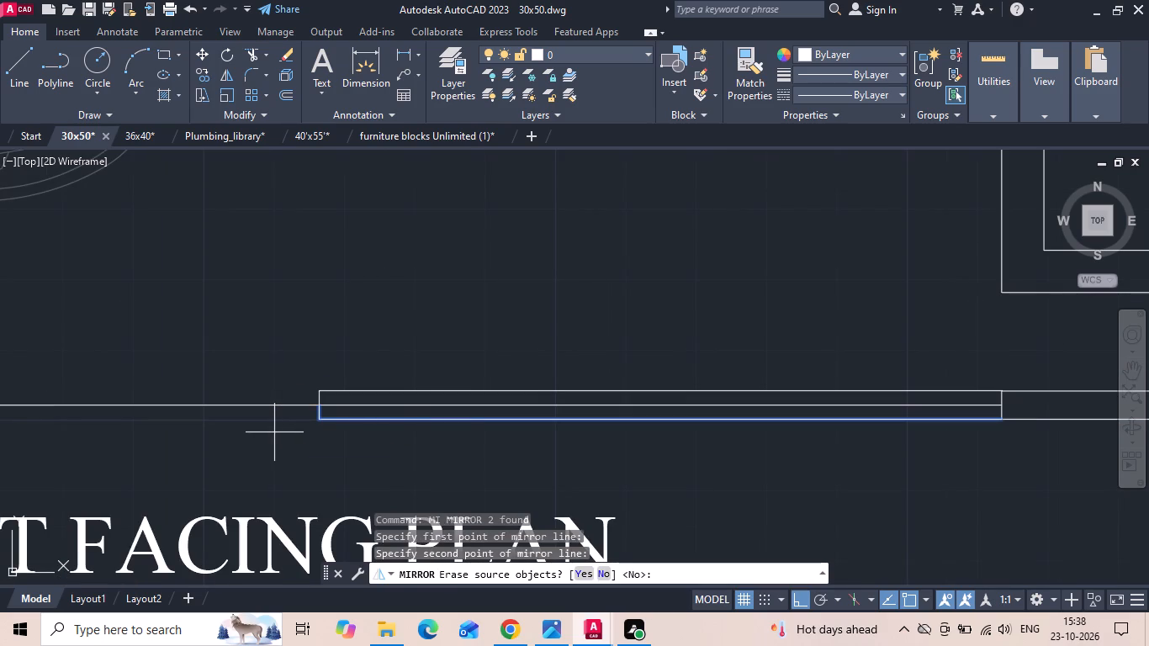
{"action": "type", "text": "N"}
{"action": "key", "text": "space"}
Mirror the parking-side leaf line about a vertical axis through its end at the gate's middle, erasing the original.
{"action": "scroll", "coordinate": [320, 400], "scroll_direction": "up", "scroll_amount": 2}
{"action": "left_click_drag", "start_coordinate": [366, 387], "coordinate": [367, 379]}
{"action": "left_click", "coordinate": [354, 357]}
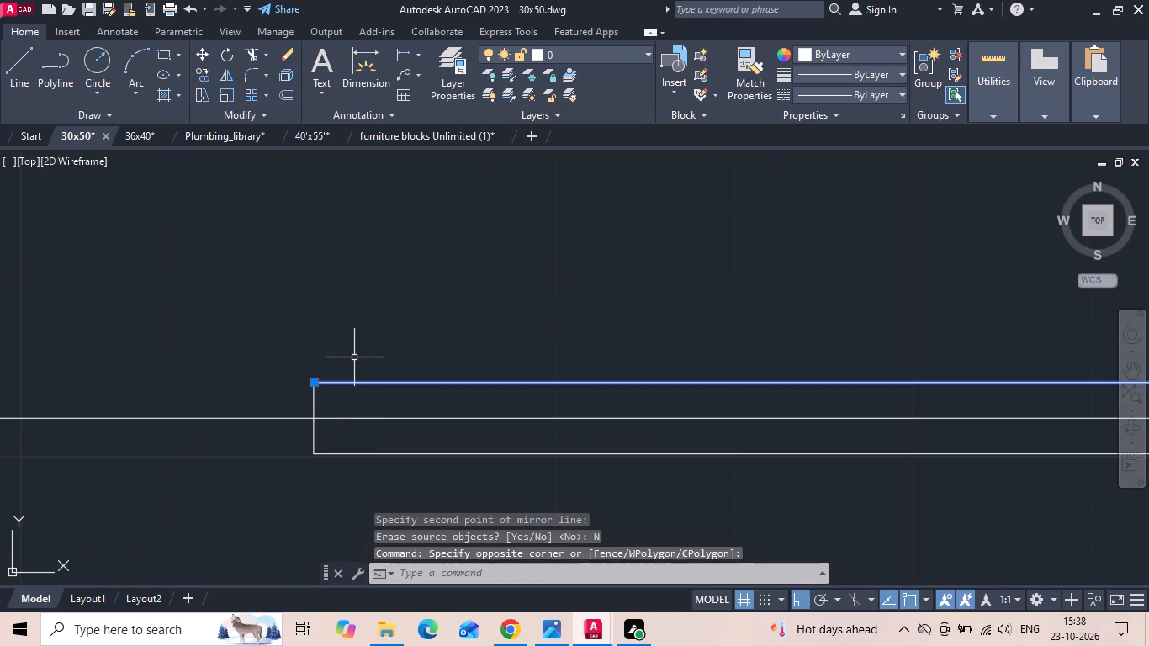
{"action": "type", "text": "MI"}
{"action": "key", "text": "space"}
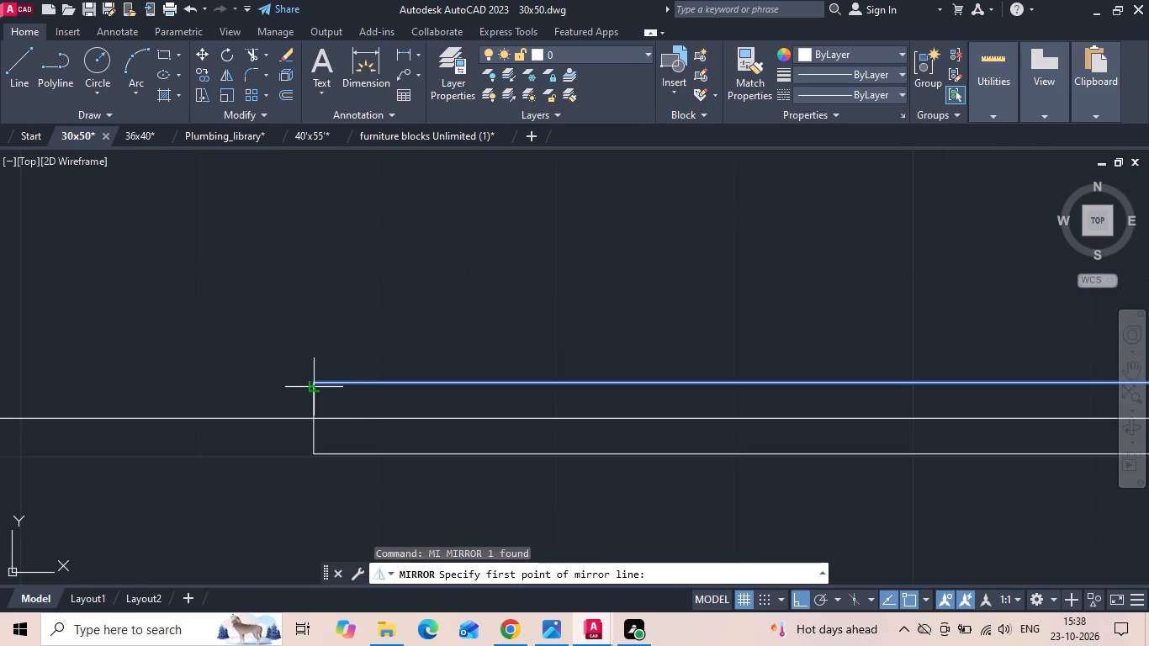
{"action": "left_click", "coordinate": [310, 379]}
{"action": "scroll", "coordinate": [326, 373], "scroll_direction": "down", "scroll_amount": 2}
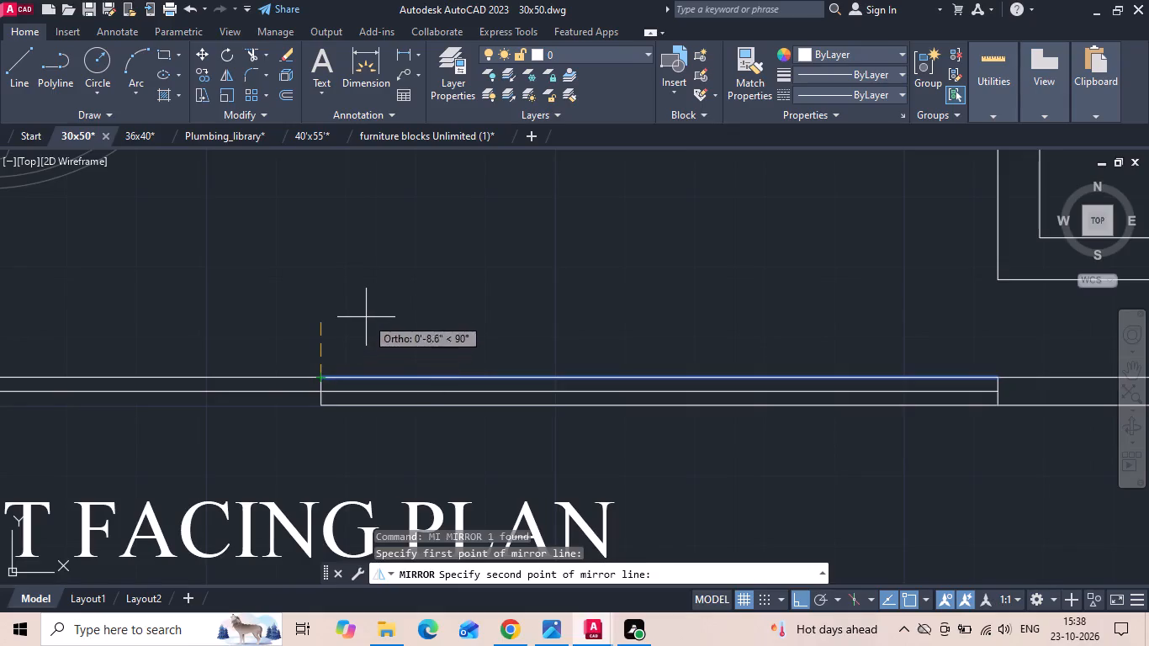
{"action": "left_click", "coordinate": [366, 317]}
{"action": "type", "text": "Y"}
{"action": "key", "text": "space"}
Copy the red arrow with its ENTRY label from the 36x40 drawing and paste it near the 30x50 plan's WEST FACING PLAN title.
{"action": "scroll", "coordinate": [485, 323], "scroll_direction": "down", "scroll_amount": 2}
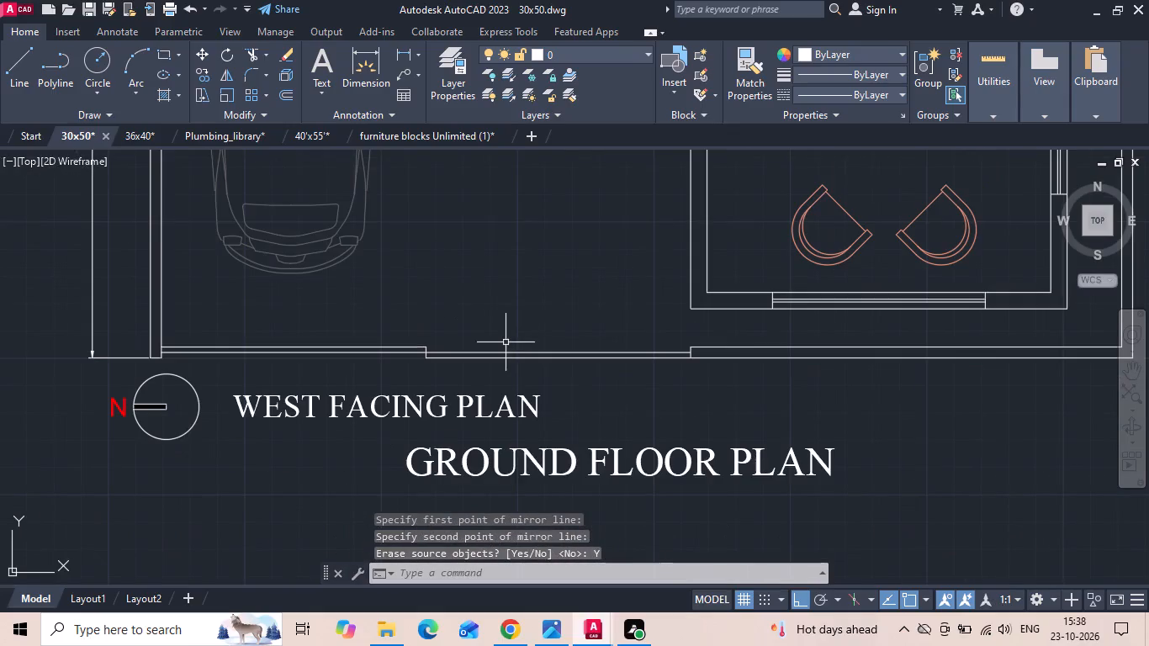
{"action": "scroll", "coordinate": [371, 380], "scroll_direction": "down", "scroll_amount": 2}
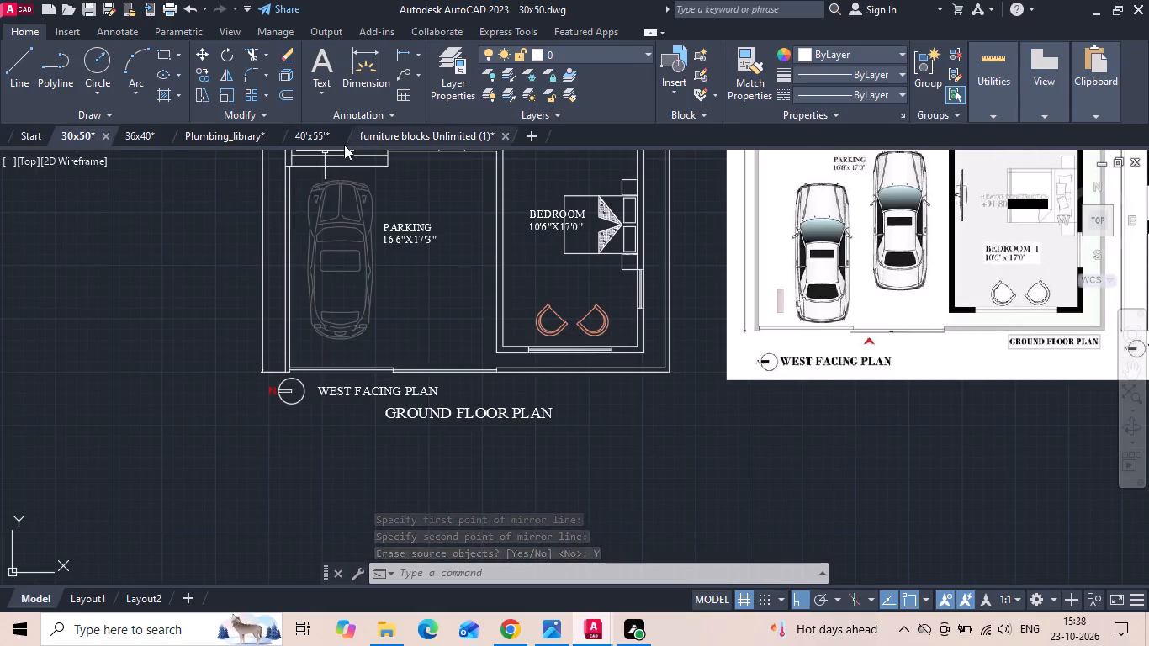
{"action": "left_click", "coordinate": [145, 130]}
{"action": "scroll", "coordinate": [301, 378], "scroll_direction": "down", "scroll_amount": 2}
{"action": "scroll", "coordinate": [446, 283], "scroll_direction": "up", "scroll_amount": 2}
{"action": "scroll", "coordinate": [594, 272], "scroll_direction": "up", "scroll_amount": 2}
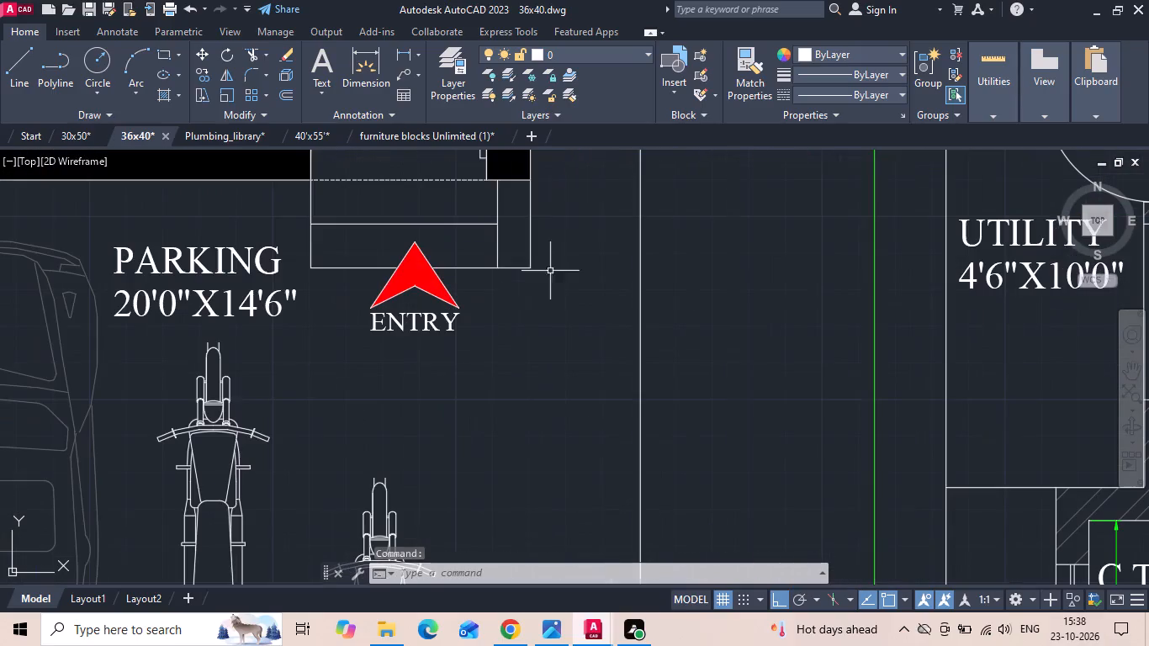
{"action": "left_click_drag", "start_coordinate": [497, 295], "coordinate": [469, 304]}
{"action": "left_click", "coordinate": [375, 329]}
{"action": "key", "text": "ctrl+c"}
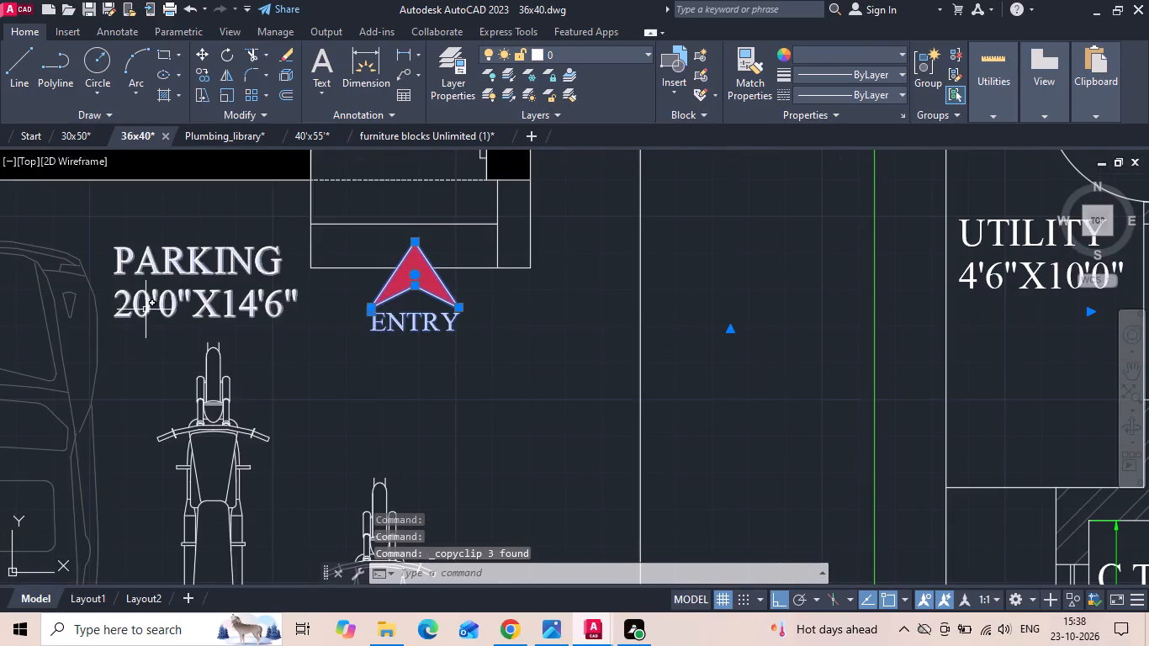
{"action": "left_click", "coordinate": [73, 138]}
{"action": "key", "text": "ctrl+v"}
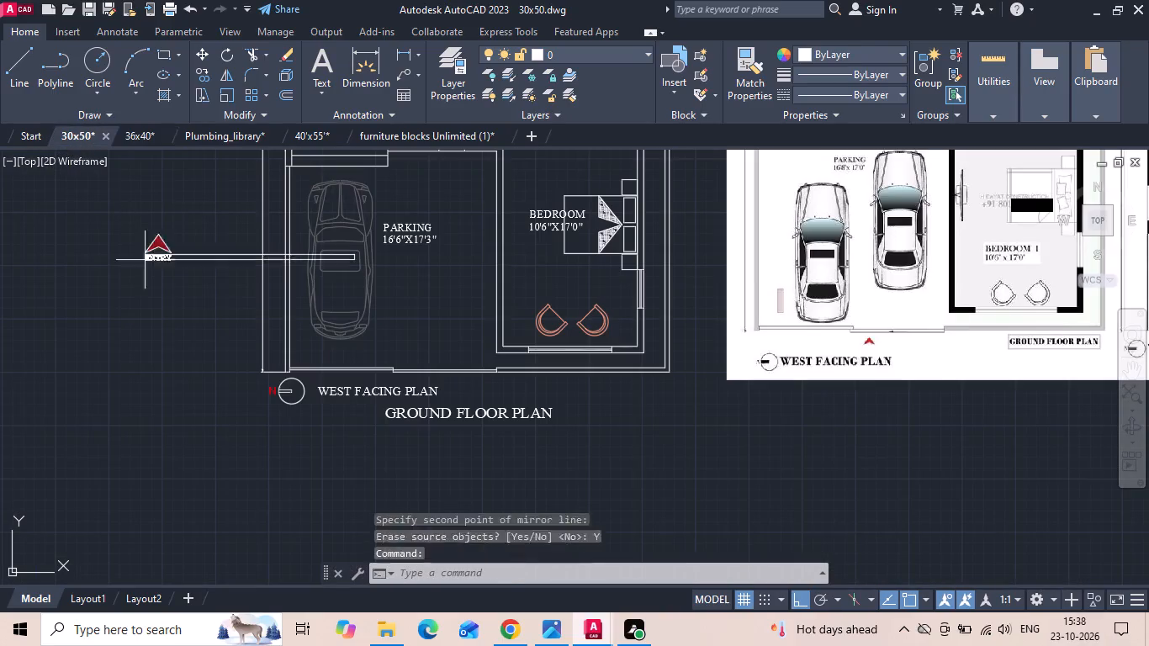
{"action": "scroll", "coordinate": [358, 400], "scroll_direction": "up", "scroll_amount": 3}
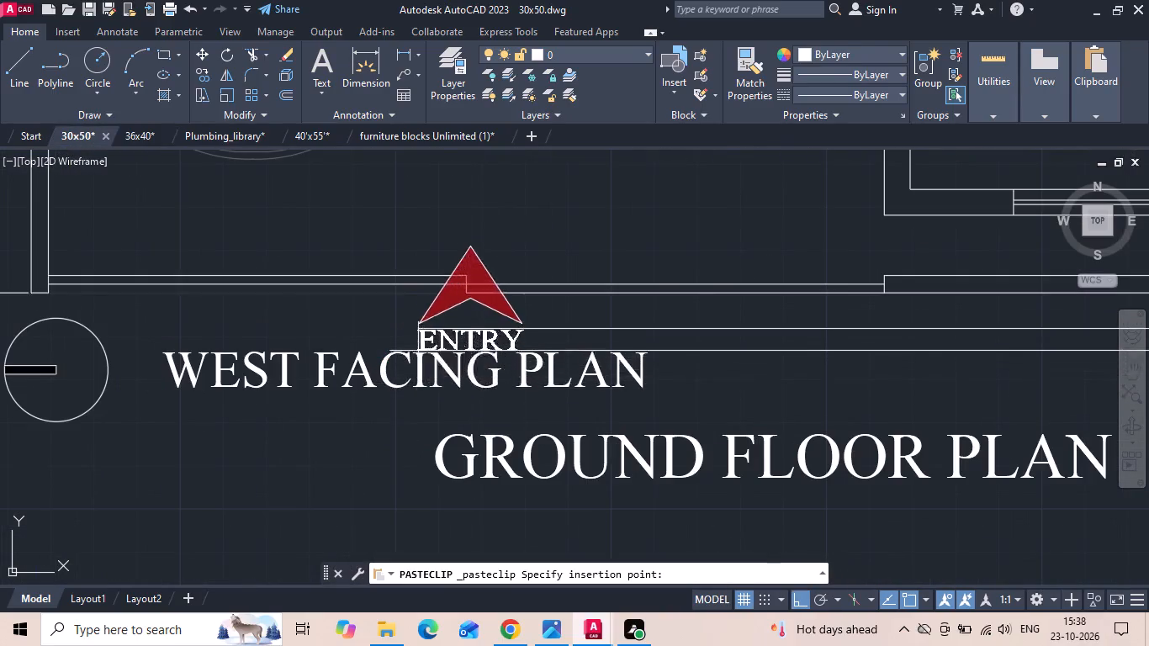
{"action": "left_click", "coordinate": [415, 336]}
{"action": "key", "text": "Escape"}
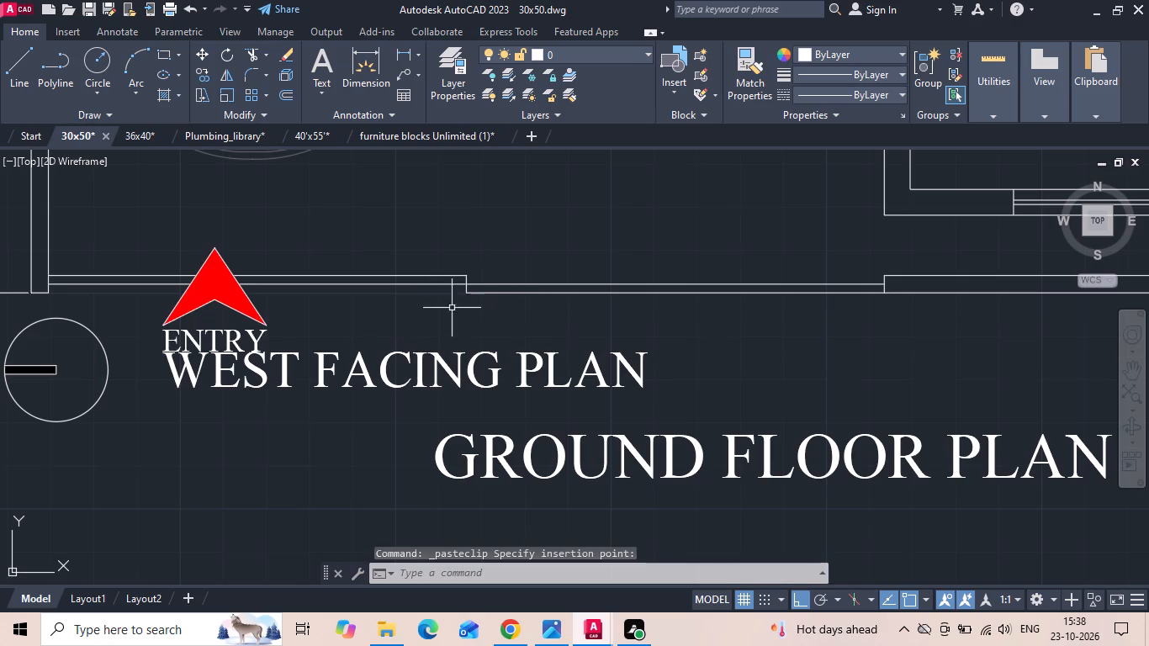
Move the ENTRY arrow and label to the gate, centred on the joint between the two leaves.
{"action": "scroll", "coordinate": [302, 323], "scroll_direction": "up", "scroll_amount": 1}
{"action": "left_click_drag", "start_coordinate": [289, 314], "coordinate": [258, 330]}
{"action": "left_click", "coordinate": [157, 357]}
{"action": "right_click", "coordinate": [156, 350]}
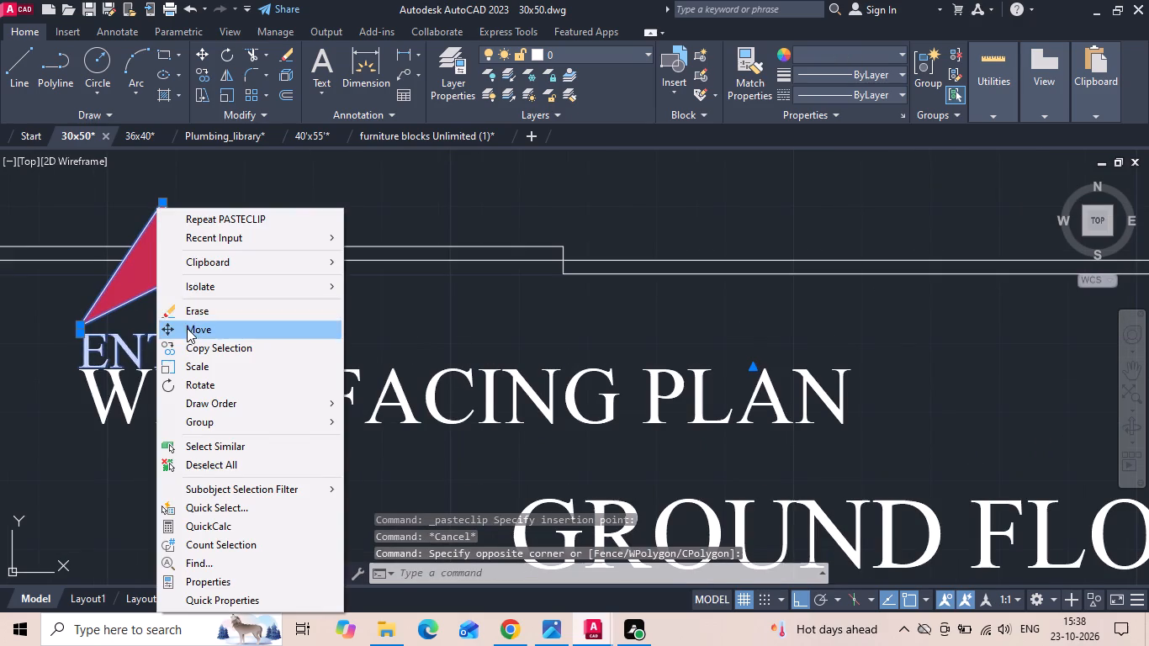
{"action": "left_click", "coordinate": [187, 331]}
{"action": "left_click_drag", "start_coordinate": [169, 313], "coordinate": [274, 326]}
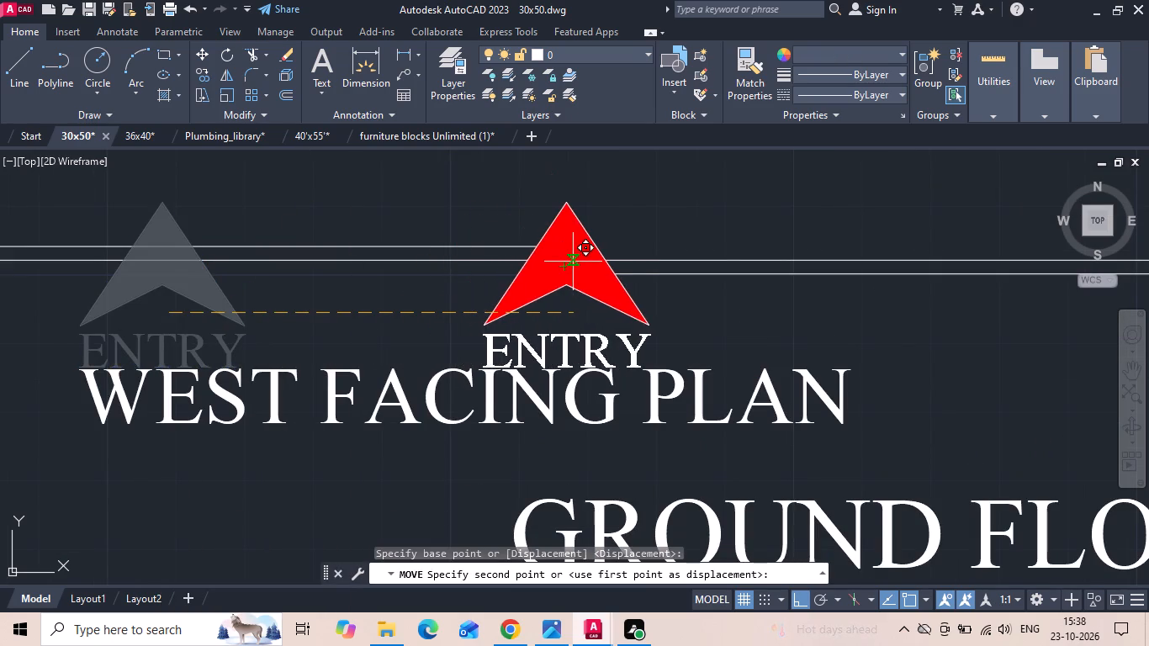
{"action": "left_click", "coordinate": [573, 261]}
Move the ENTRY arrow and label slightly down from the gate toward the WEST FACING PLAN title.
{"action": "left_click_drag", "start_coordinate": [645, 229], "coordinate": [632, 225]}
{"action": "left_click", "coordinate": [518, 209]}
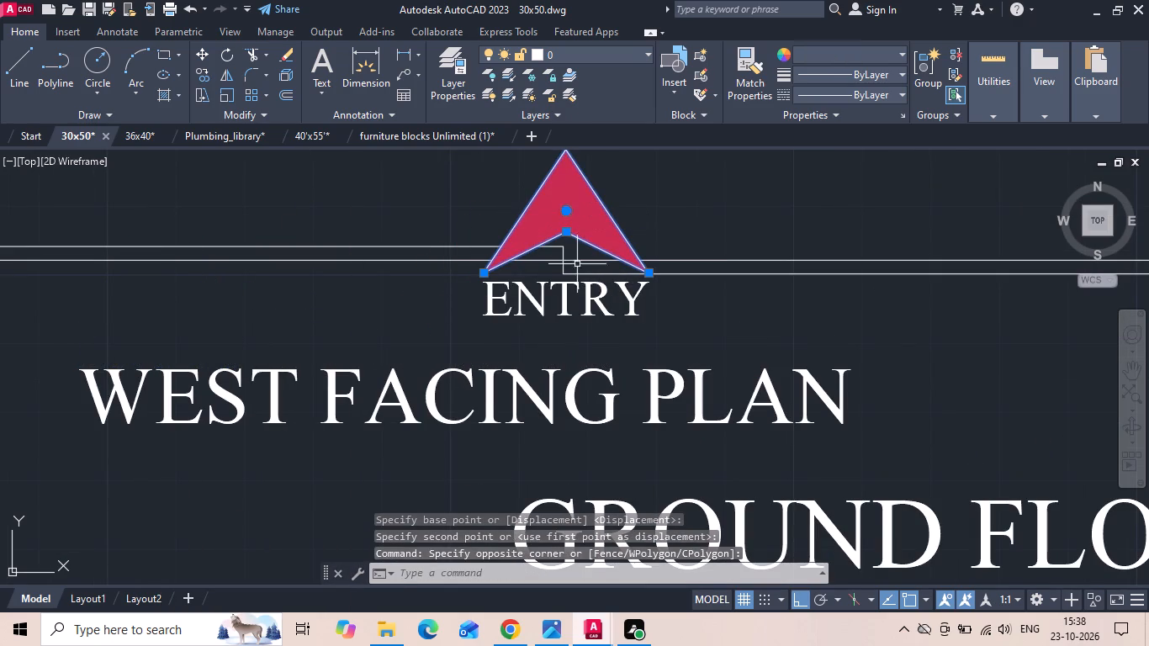
{"action": "left_click", "coordinate": [563, 295]}
{"action": "left_click", "coordinate": [497, 317]}
{"action": "right_click", "coordinate": [497, 317]}
{"action": "left_click", "coordinate": [527, 334]}
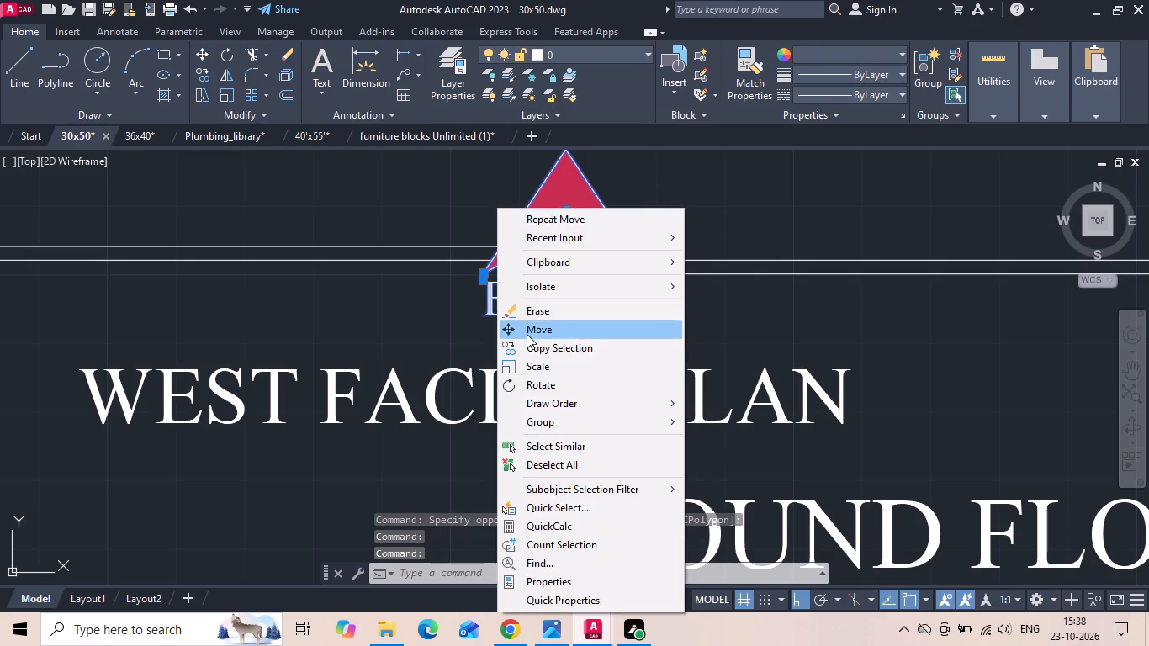
{"action": "left_click", "coordinate": [756, 304]}
{"action": "left_click", "coordinate": [755, 322]}
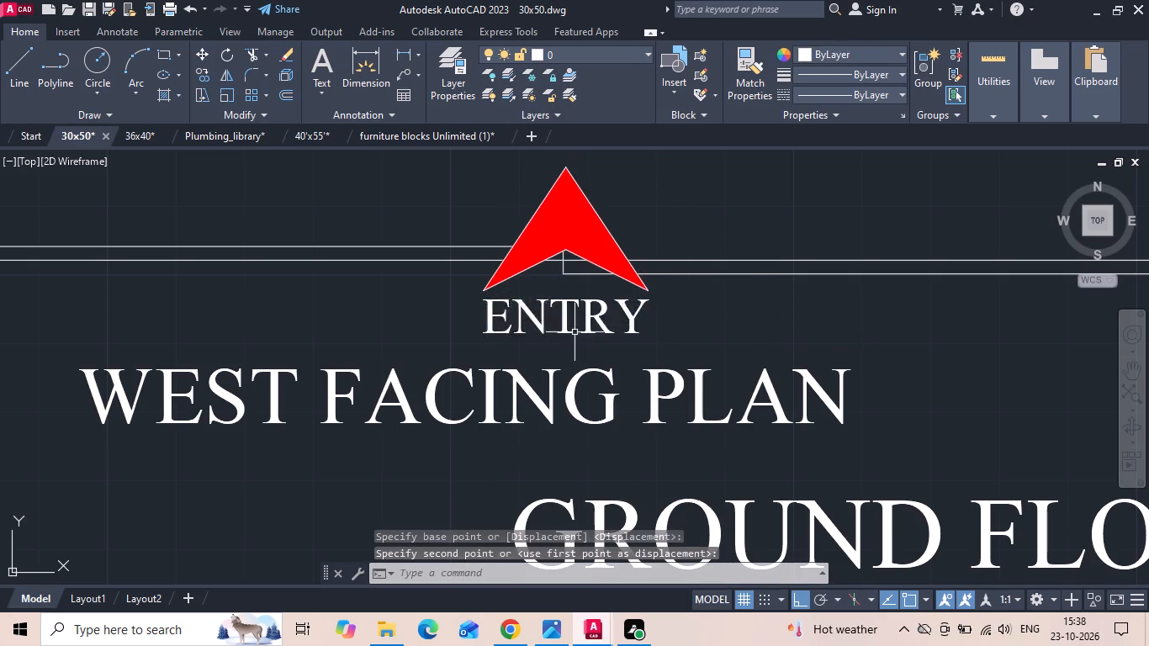
Move the north symbol and the WEST FACING PLAN and GROUND FLOOR PLAN titles slightly down, away from the ENTRY label.
{"action": "scroll", "coordinate": [544, 343], "scroll_direction": "down", "scroll_amount": 3}
{"action": "scroll", "coordinate": [577, 325], "scroll_direction": "up", "scroll_amount": 3}
{"action": "scroll", "coordinate": [528, 275], "scroll_direction": "down", "scroll_amount": 3}
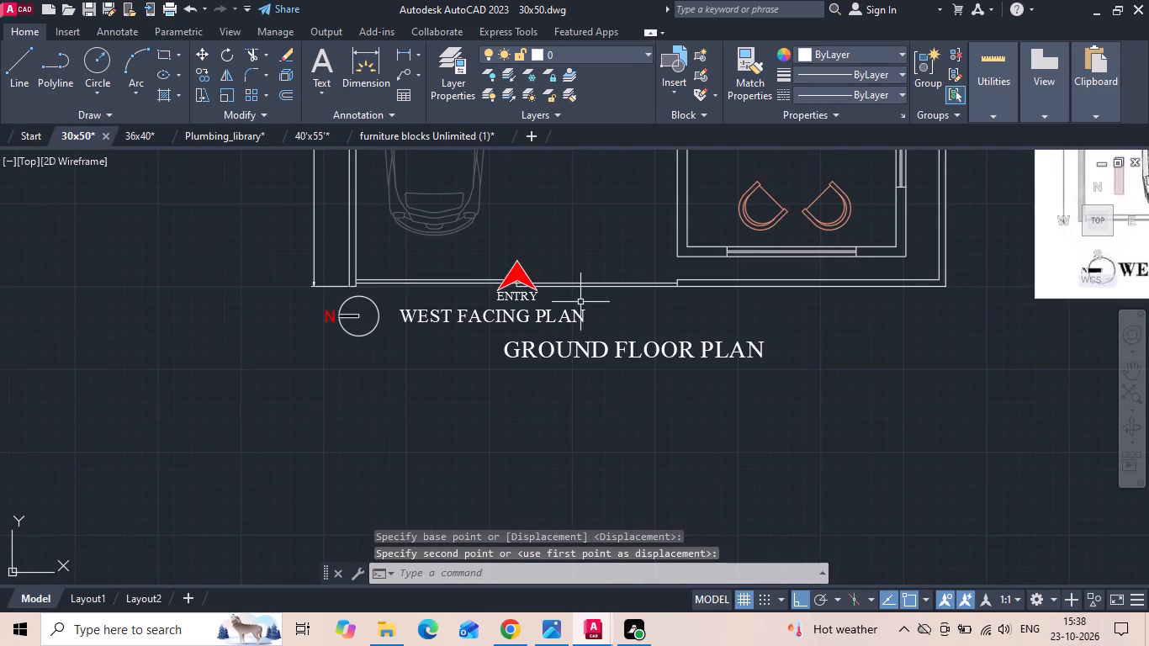
{"action": "left_click", "coordinate": [604, 311]}
{"action": "left_click", "coordinate": [289, 407]}
{"action": "right_click", "coordinate": [286, 407]}
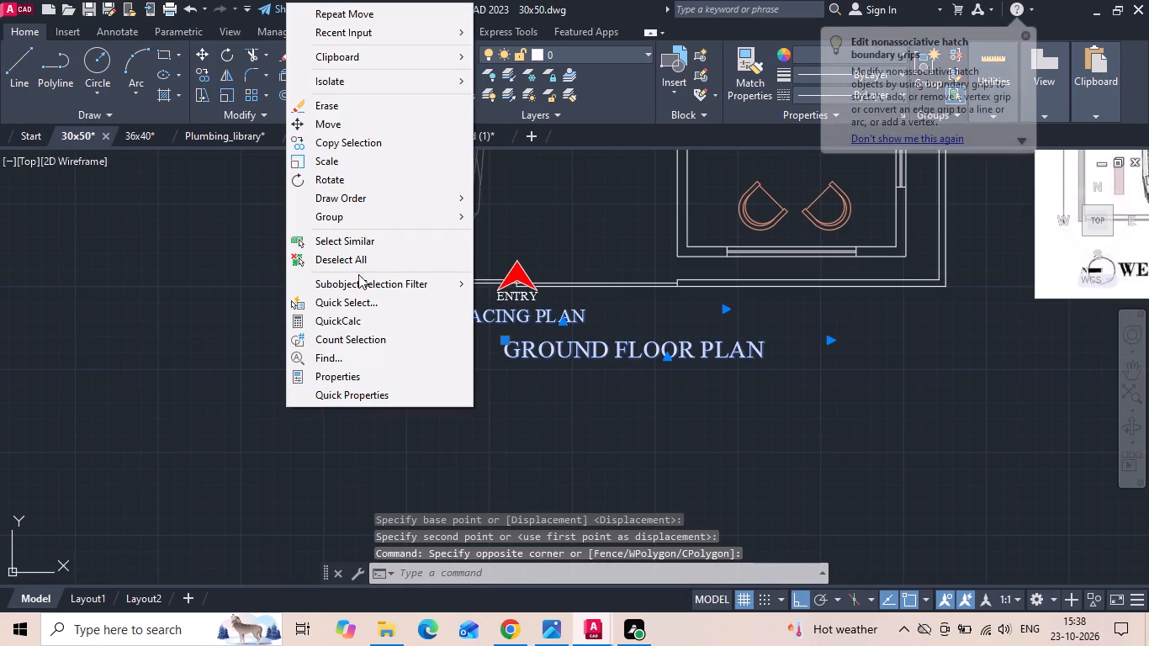
{"action": "left_click", "coordinate": [386, 129]}
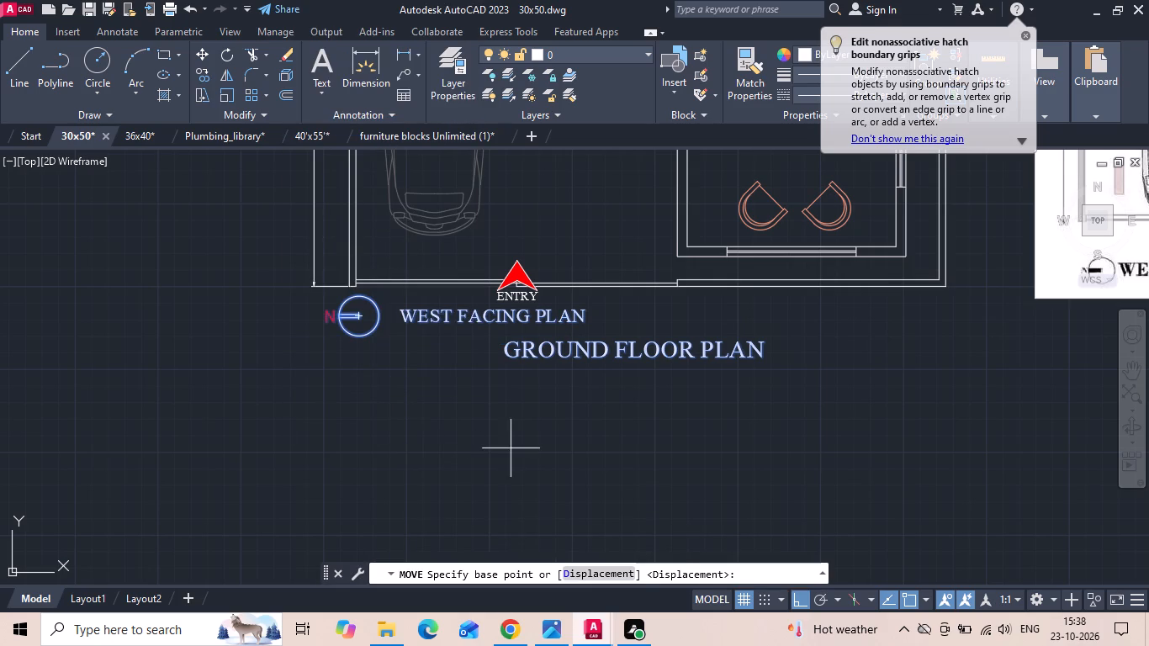
{"action": "left_click", "coordinate": [511, 448]}
{"action": "left_click", "coordinate": [513, 467]}
Move the ENTRY arrow and label straight down by about 9 inches.
{"action": "scroll", "coordinate": [515, 313], "scroll_direction": "up", "scroll_amount": 2}
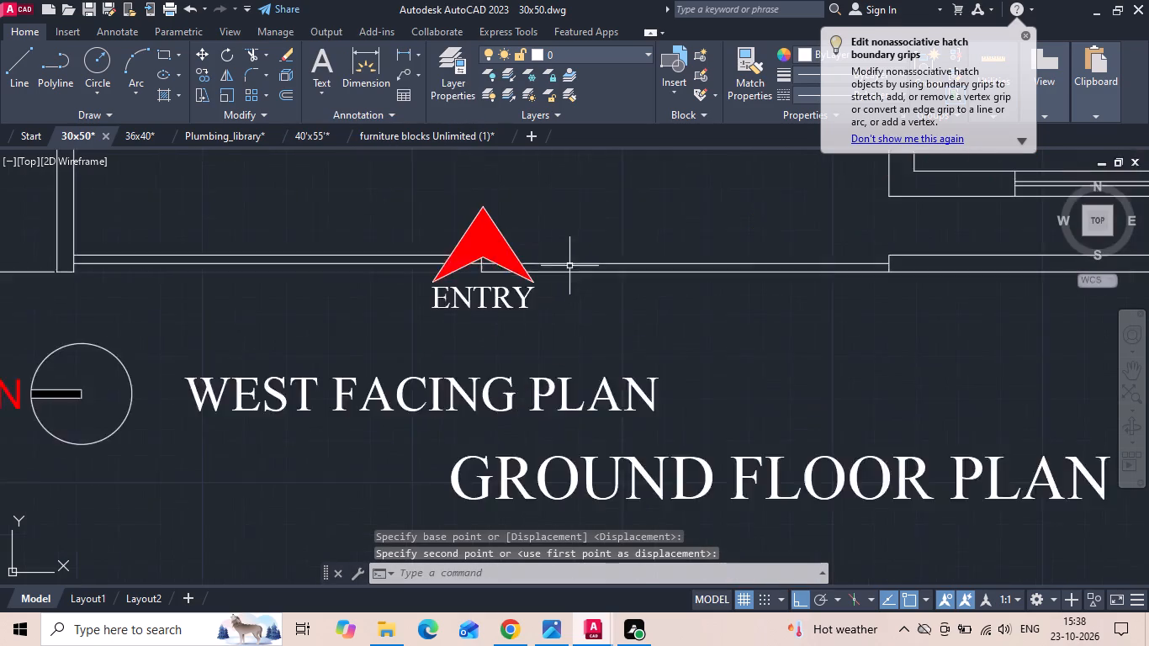
{"action": "scroll", "coordinate": [569, 265], "scroll_direction": "up", "scroll_amount": 1}
{"action": "left_click_drag", "start_coordinate": [527, 289], "coordinate": [517, 289]}
{"action": "left_click", "coordinate": [299, 350]}
{"action": "right_click", "coordinate": [298, 350]}
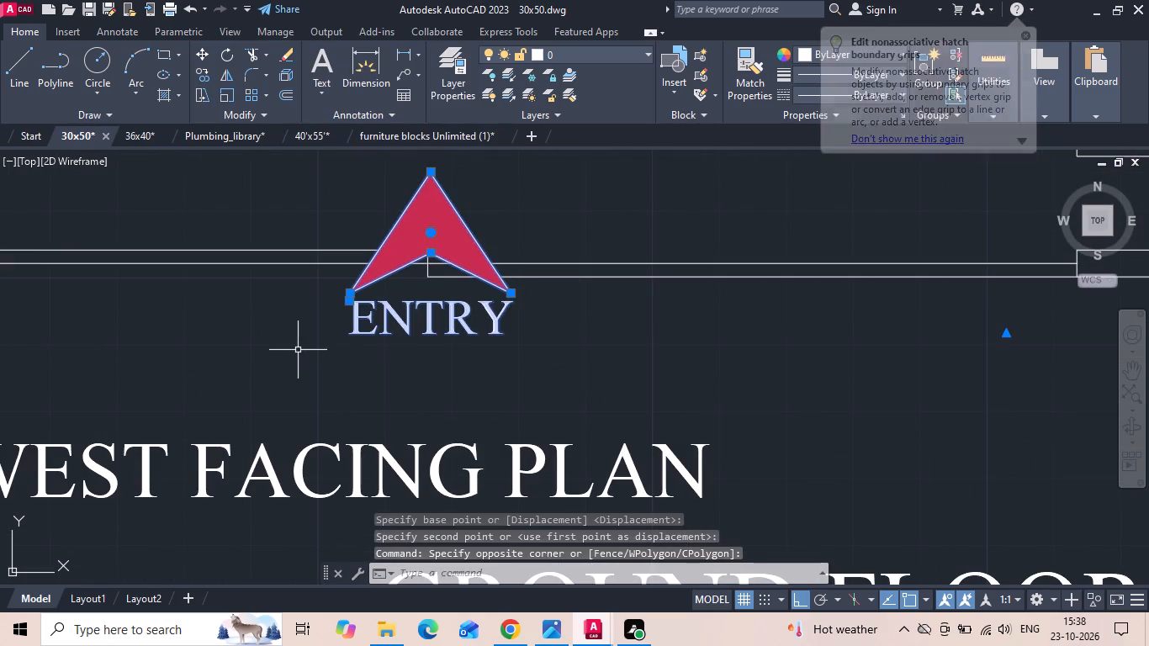
{"action": "left_click", "coordinate": [340, 321]}
{"action": "left_click", "coordinate": [684, 347]}
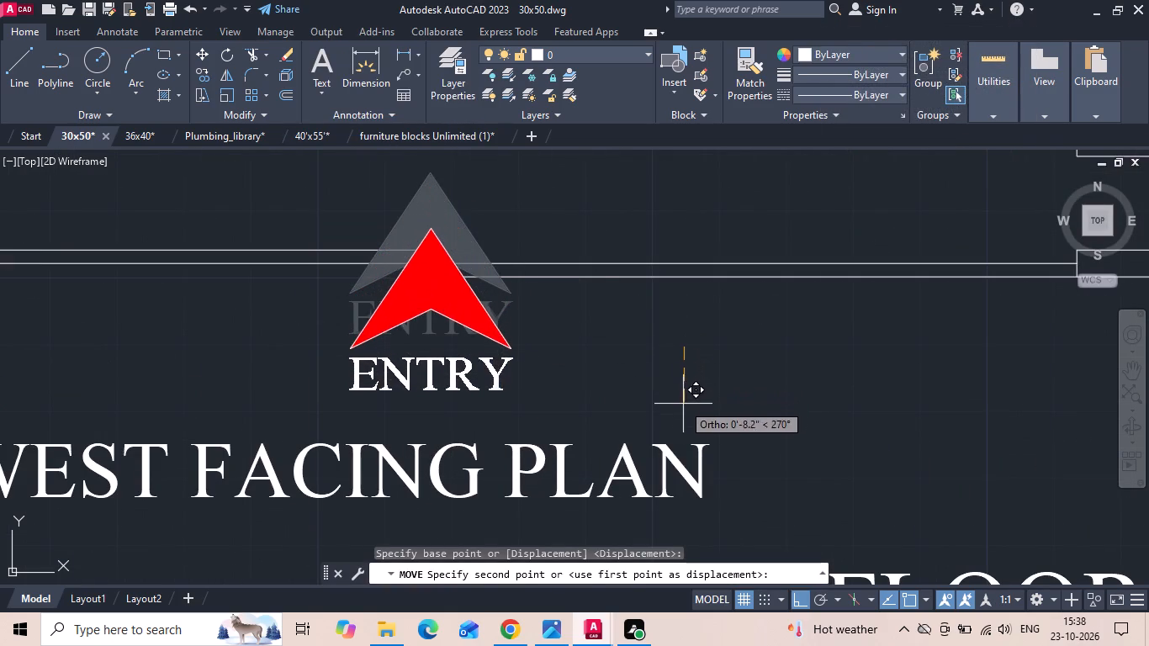
{"action": "left_click", "coordinate": [685, 410]}
Scale the ENTRY arrow and label down to roughly two-thirds of their size, using the arrow's inner notch as base point.
{"action": "left_click_drag", "start_coordinate": [524, 326], "coordinate": [497, 325]}
{"action": "left_click", "coordinate": [273, 382]}
{"action": "right_click", "coordinate": [272, 383]}
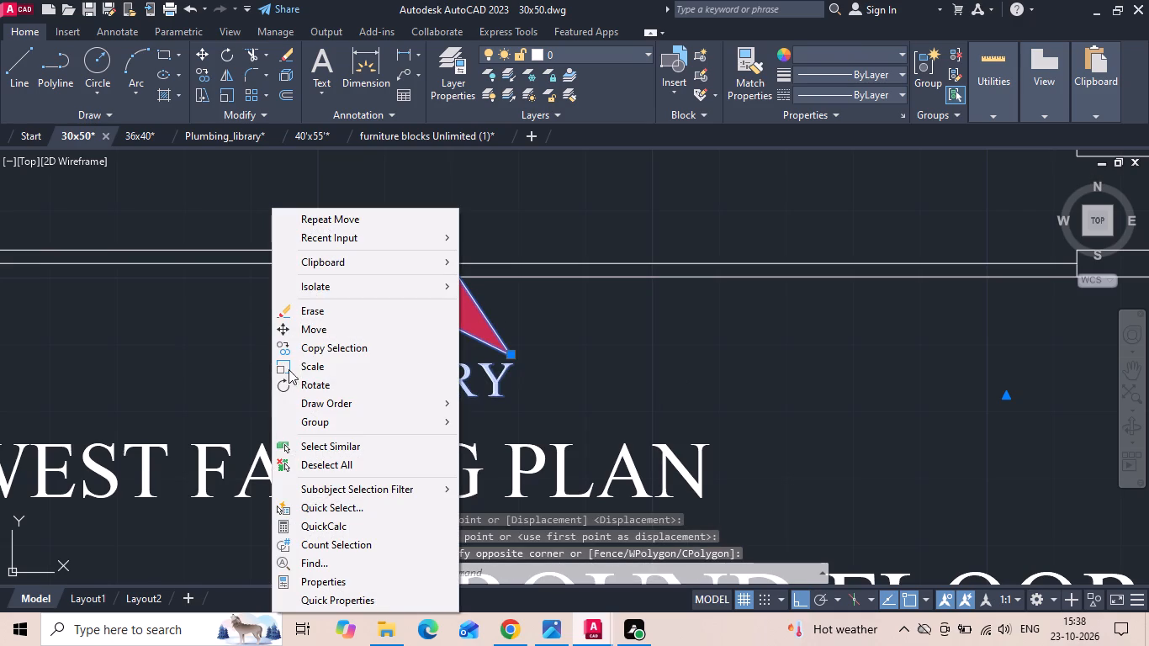
{"action": "left_click", "coordinate": [301, 361]}
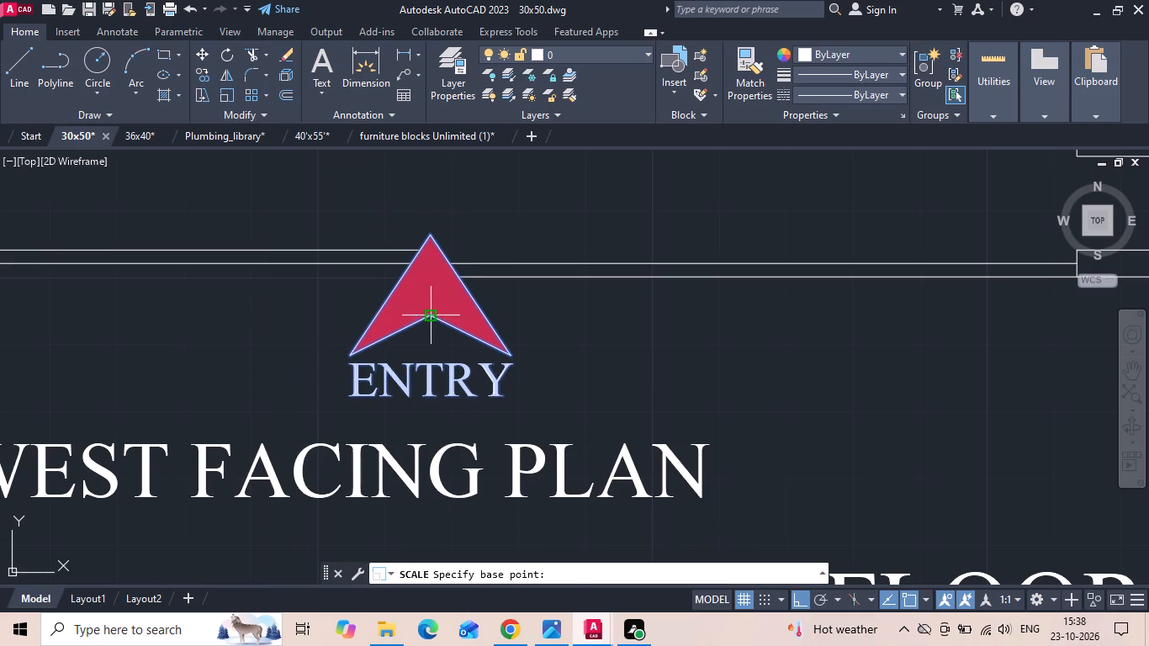
{"action": "left_click", "coordinate": [432, 318]}
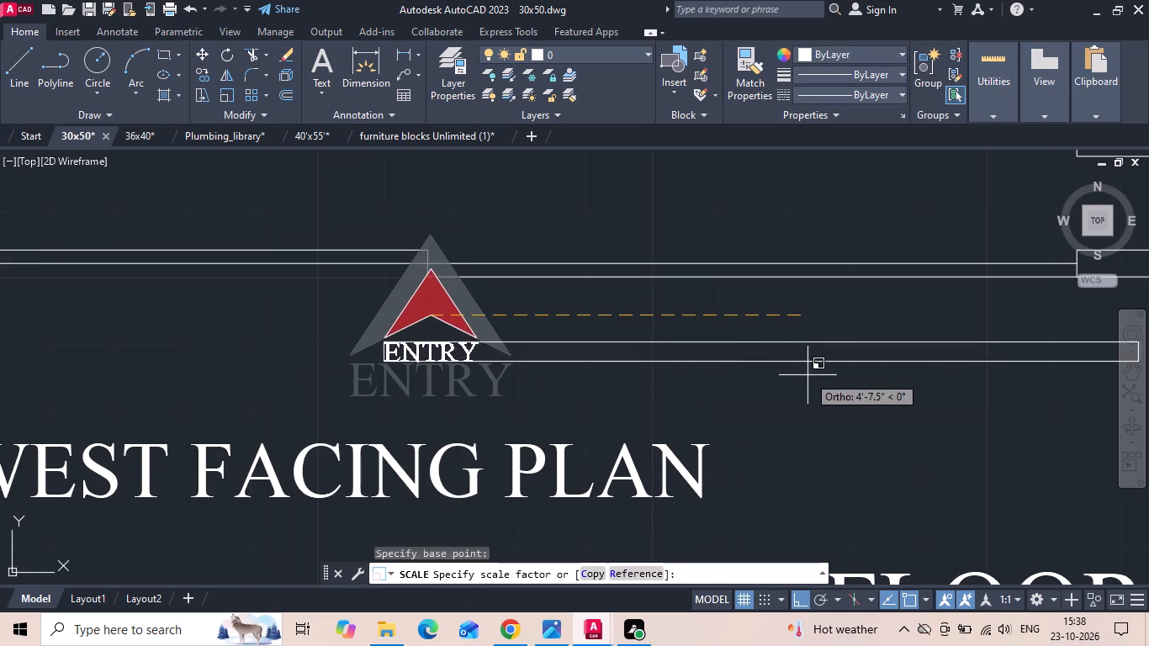
{"action": "left_click", "coordinate": [844, 385]}
Move the reduced ENTRY arrow and label straight down so the arrow tip sits just below the gate lines.
{"action": "left_click", "coordinate": [447, 324]}
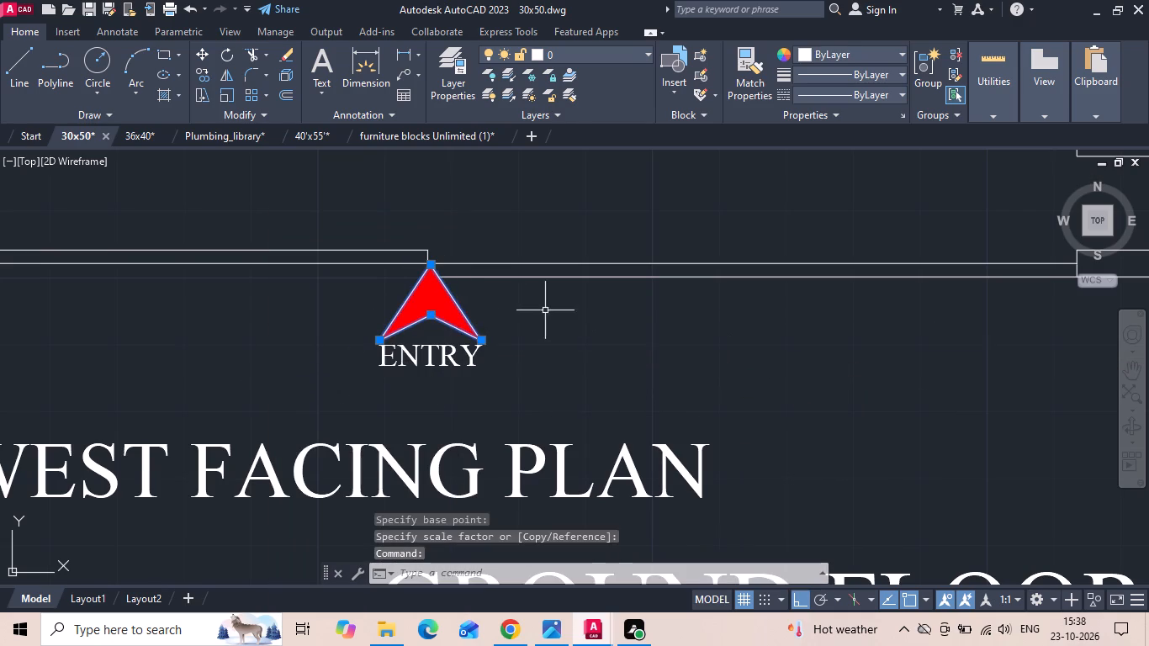
{"action": "key", "text": "Escape"}
{"action": "left_click_drag", "start_coordinate": [564, 320], "coordinate": [395, 365]}
{"action": "left_click", "coordinate": [251, 377]}
{"action": "right_click", "coordinate": [250, 377]}
{"action": "left_click", "coordinate": [310, 330]}
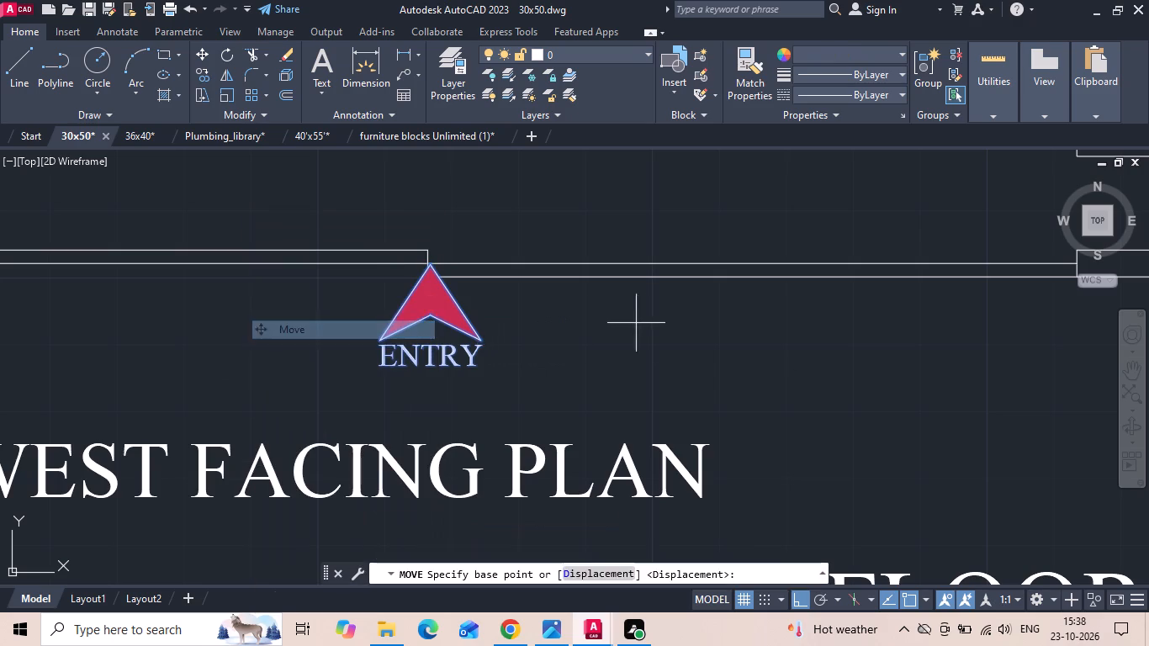
{"action": "left_click", "coordinate": [657, 329]}
{"action": "left_click", "coordinate": [653, 357]}
Save the 30x50 drawing.
{"action": "key", "text": "ctrl+s"}
{"action": "key", "text": "ctrl+s"}
{"action": "key", "text": "ctrl+s"}
{"action": "key", "text": "ctrl+s"}
{"action": "scroll", "coordinate": [467, 333], "scroll_direction": "down", "scroll_amount": 2}
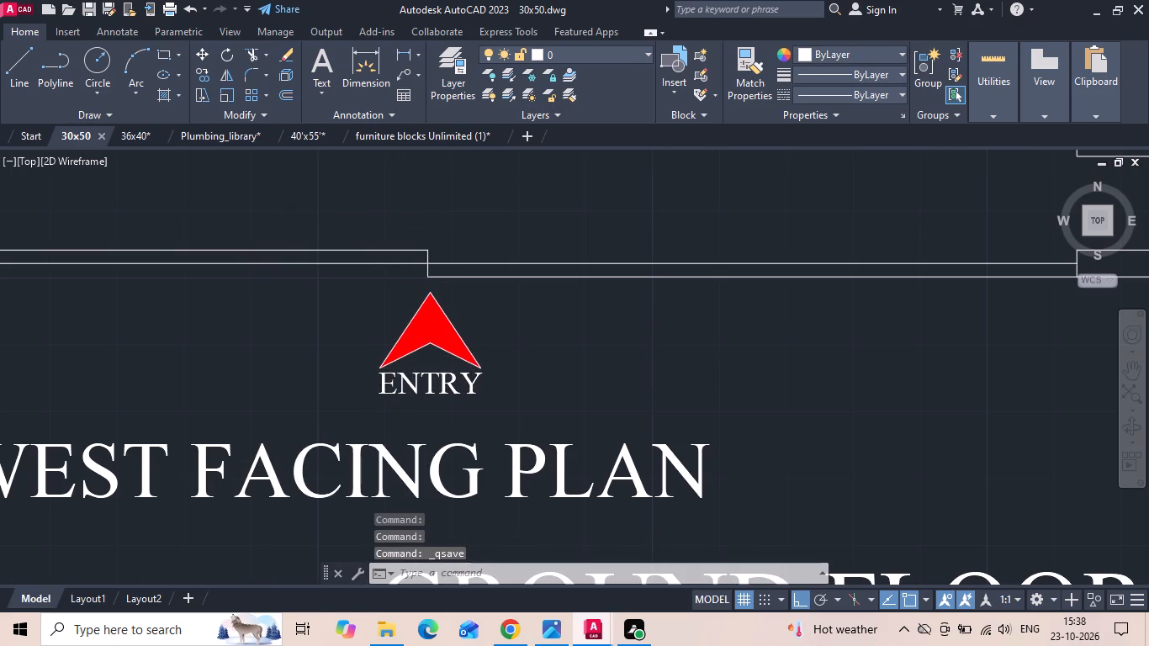
{"action": "scroll", "coordinate": [452, 330], "scroll_direction": "down", "scroll_amount": 2}
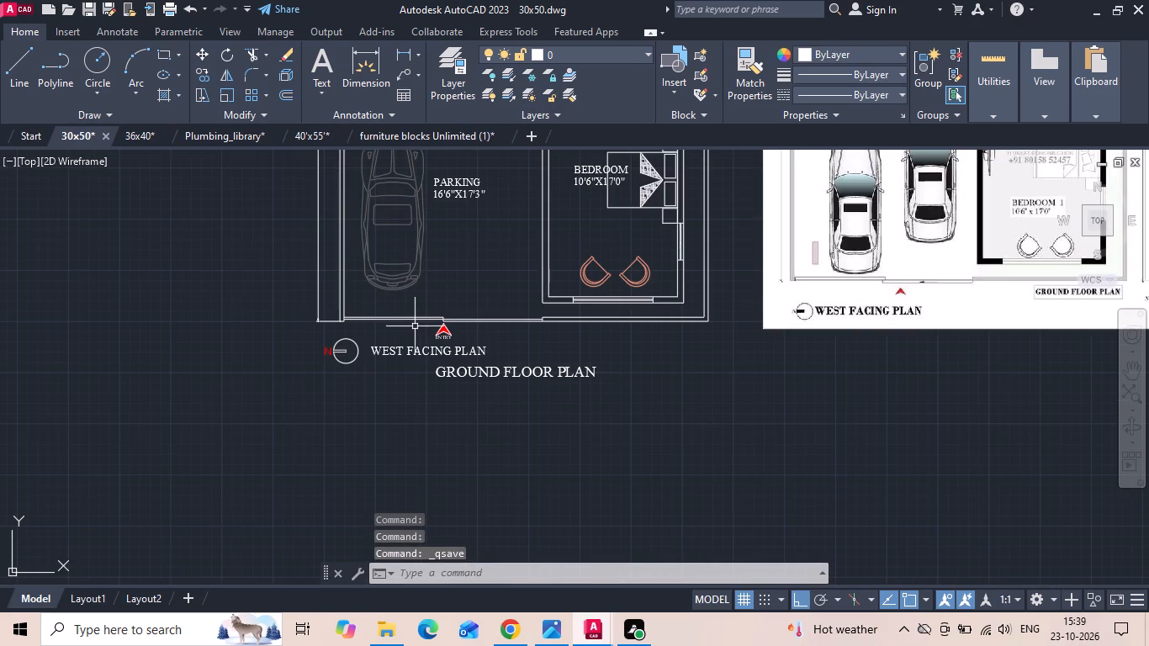
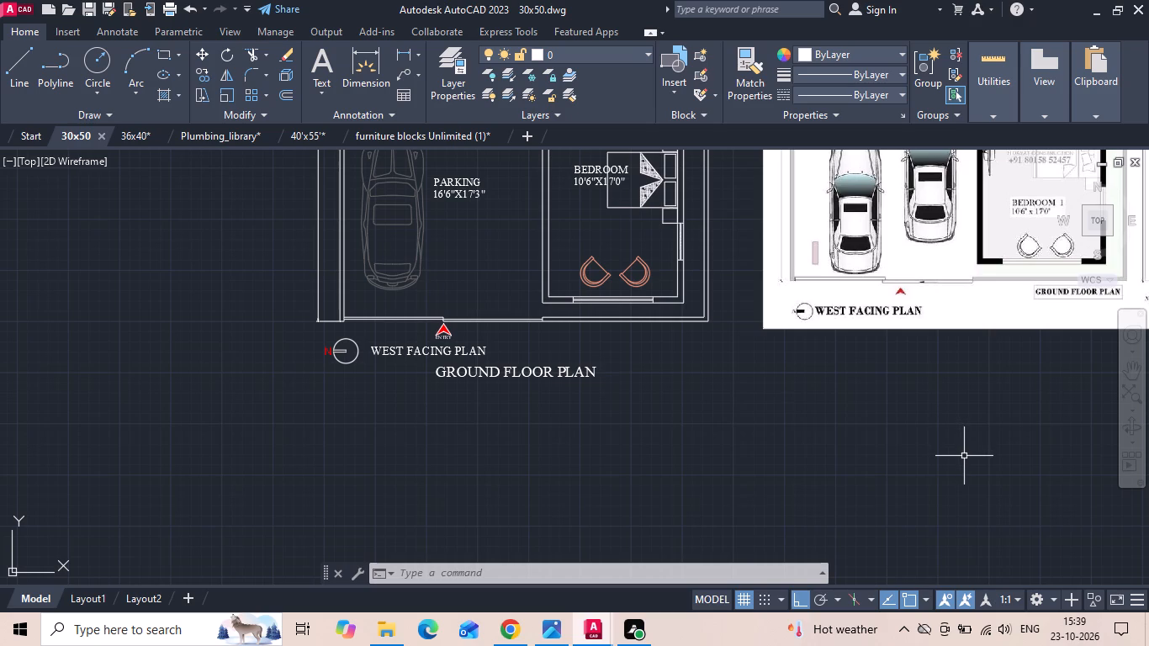
Save the 30x50 drawing.
{"action": "key", "text": "ctrl+s"}
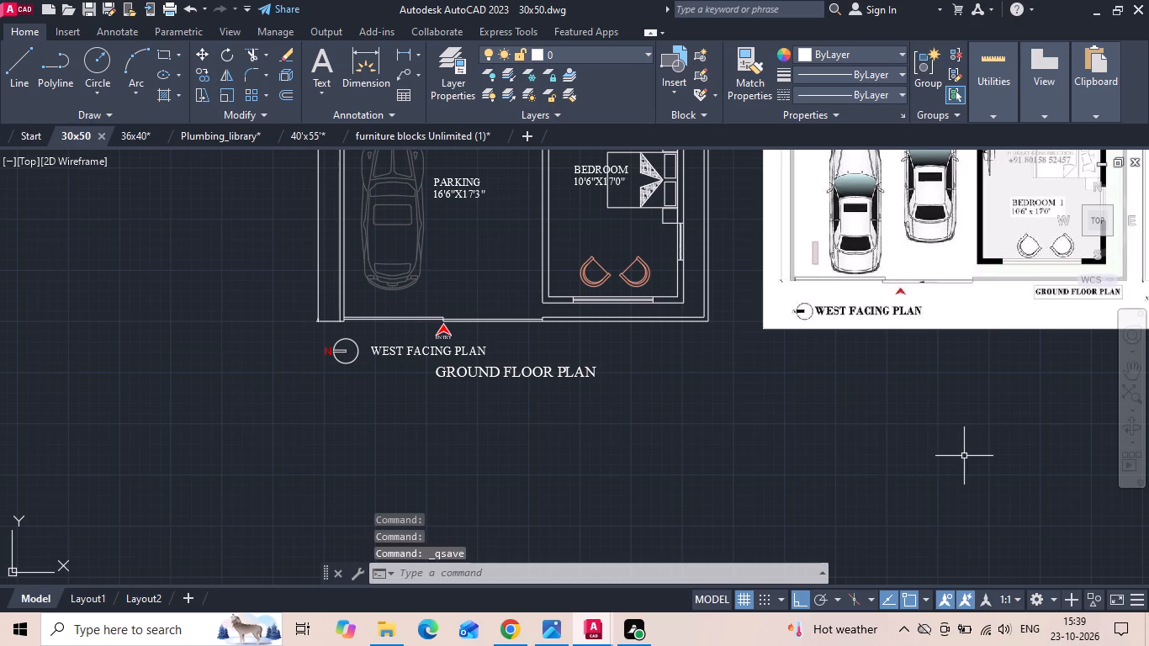
Delete the ENTRY text below the red arrow at the ground floor's parking gate.
{"action": "scroll", "coordinate": [812, 410], "scroll_direction": "down", "scroll_amount": 2}
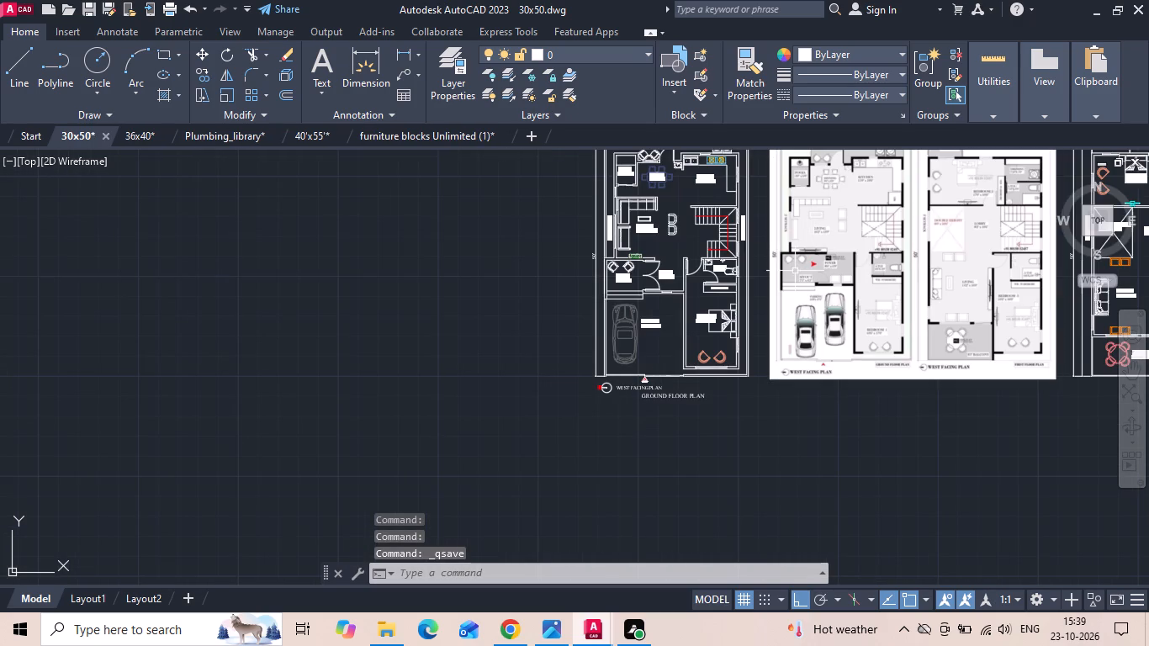
{"action": "scroll", "coordinate": [665, 343], "scroll_direction": "up", "scroll_amount": 1}
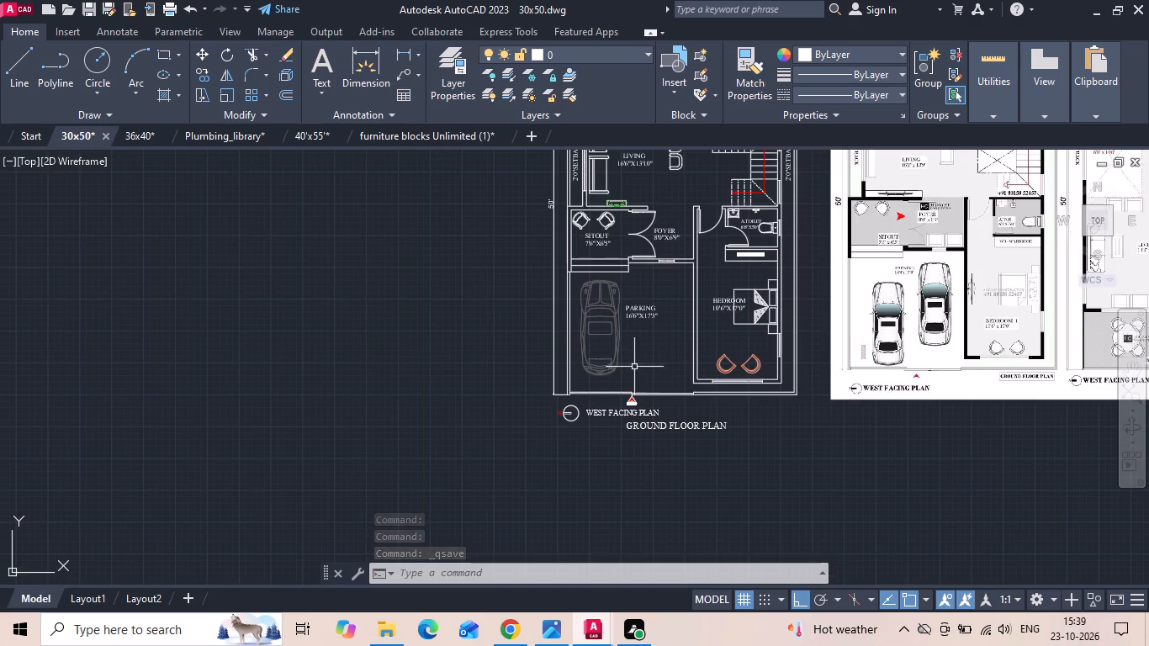
{"action": "scroll", "coordinate": [631, 421], "scroll_direction": "up", "scroll_amount": 3}
{"action": "scroll", "coordinate": [649, 344], "scroll_direction": "up", "scroll_amount": 2}
{"action": "left_click_drag", "start_coordinate": [644, 368], "coordinate": [620, 368]}
{"action": "left_click", "coordinate": [493, 363]}
{"action": "right_click", "coordinate": [492, 363]}
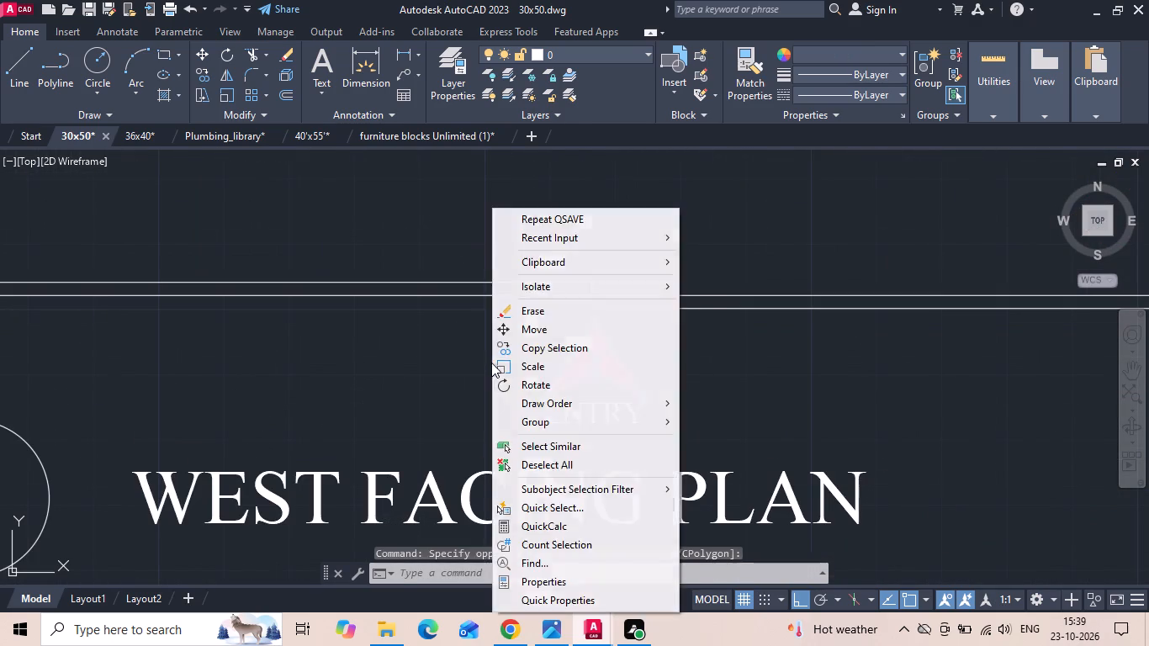
{"action": "key", "text": "Escape"}
{"action": "left_click", "coordinate": [613, 419]}
{"action": "key", "text": "Escape"}
{"action": "left_click", "coordinate": [613, 419]}
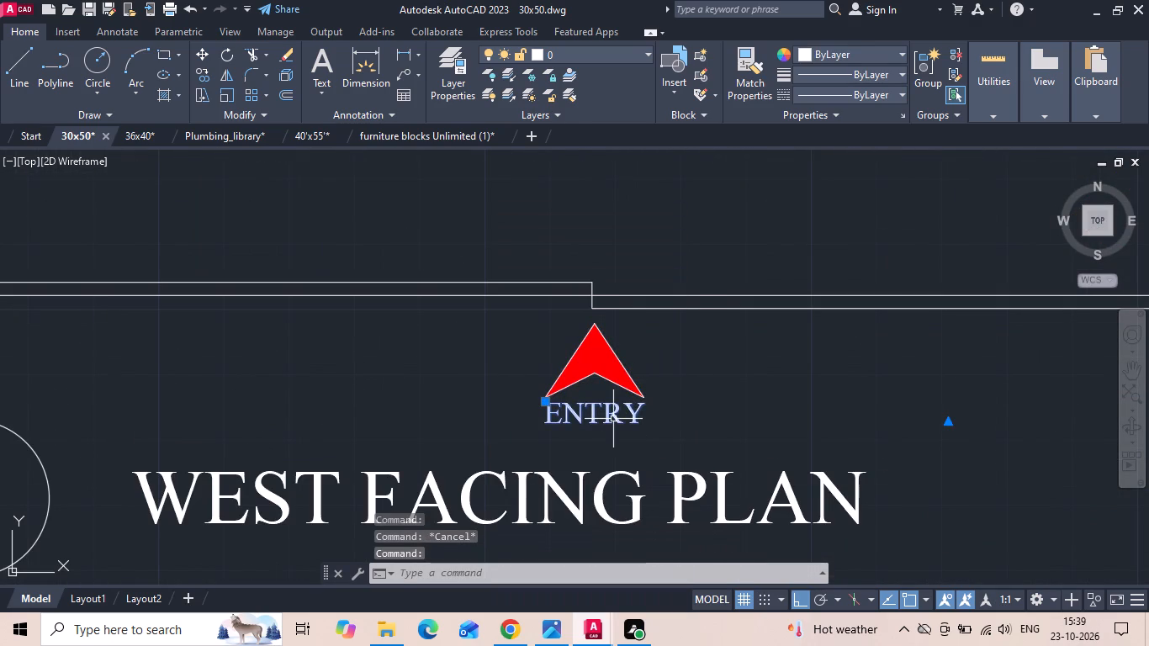
{"action": "key", "text": "Delete"}
Copy the red gate arrow straight up to the foyer's double door beside the sitout.
{"action": "left_click_drag", "start_coordinate": [669, 371], "coordinate": [607, 370]}
{"action": "left_click", "coordinate": [484, 365]}
{"action": "right_click", "coordinate": [483, 365]}
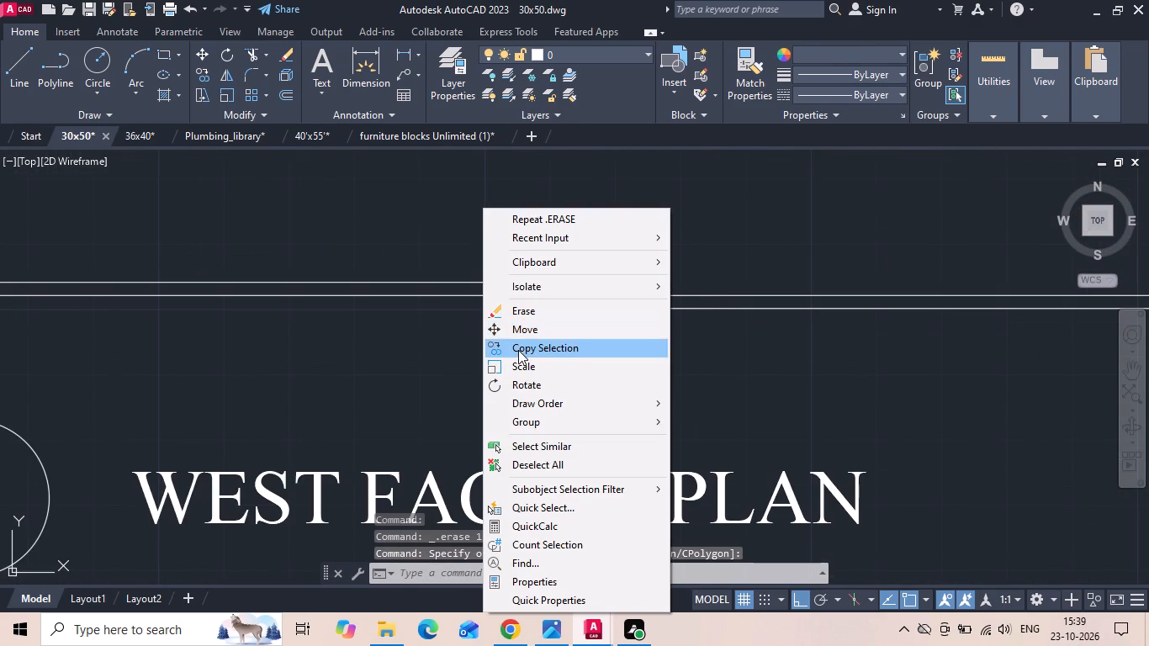
{"action": "left_click", "coordinate": [518, 350]}
{"action": "scroll", "coordinate": [531, 409], "scroll_direction": "down", "scroll_amount": 2}
{"action": "left_click_drag", "start_coordinate": [540, 409], "coordinate": [543, 359]}
{"action": "middle_click_drag", "start_coordinate": [548, 200], "coordinate": [522, 489]}
{"action": "middle_click_drag", "start_coordinate": [520, 251], "coordinate": [522, 325]}
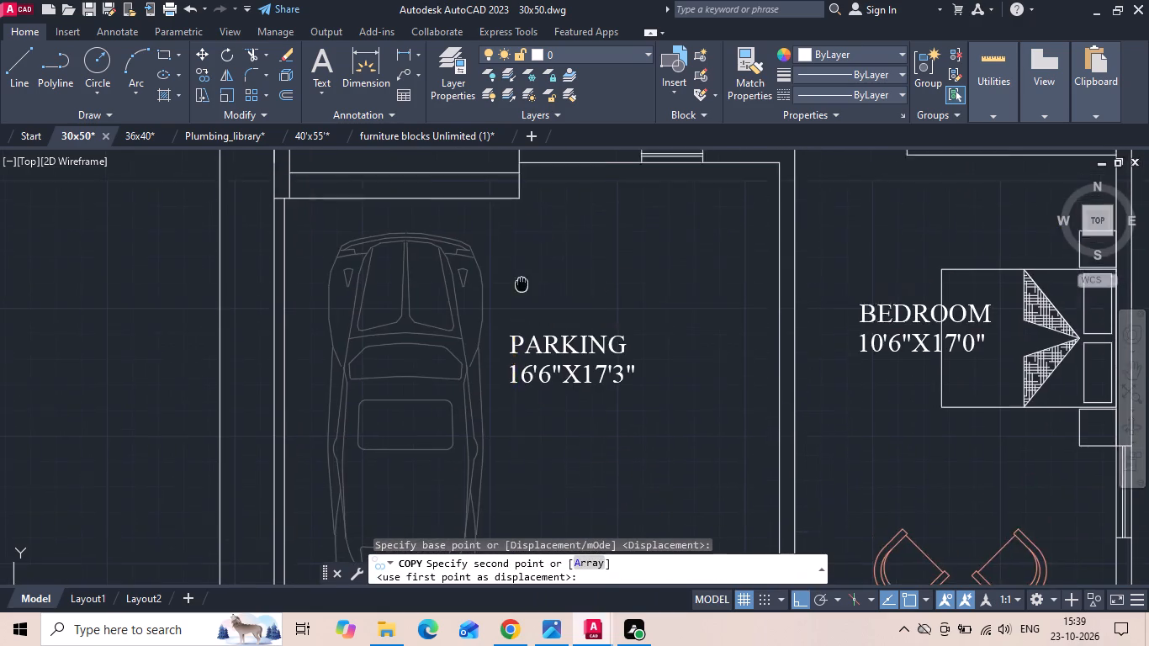
{"action": "middle_click_drag", "start_coordinate": [522, 325], "coordinate": [522, 514]}
{"action": "scroll", "coordinate": [533, 246], "scroll_direction": "up", "scroll_amount": 2}
{"action": "left_click", "coordinate": [474, 375]}
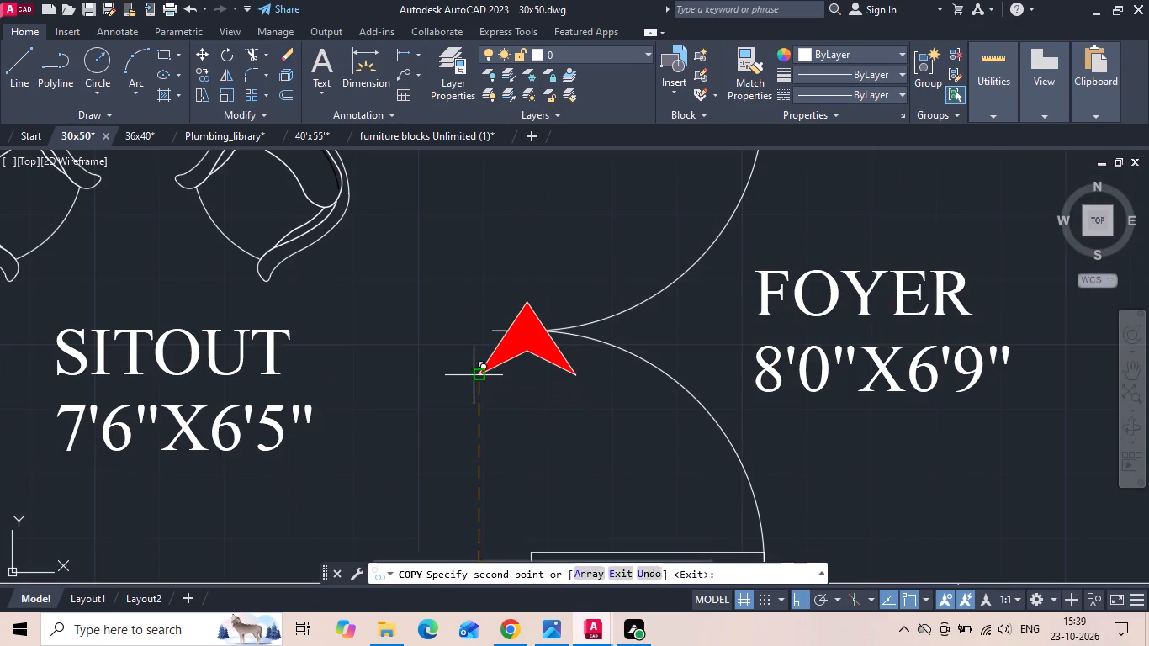
{"action": "key", "text": "Escape"}
Rotate the copied arrow 90 degrees clockwise about its tip so it points into the foyer.
{"action": "left_click_drag", "start_coordinate": [585, 363], "coordinate": [570, 382]}
{"action": "left_click", "coordinate": [512, 400]}
{"action": "right_click", "coordinate": [508, 400]}
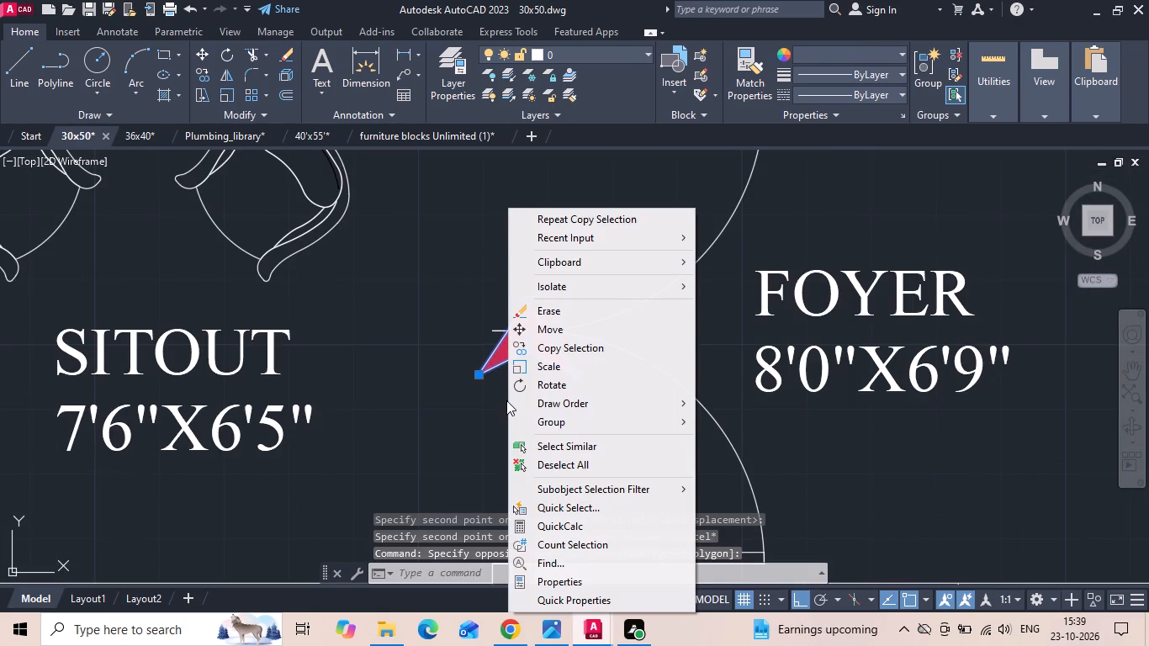
{"action": "left_click", "coordinate": [540, 386]}
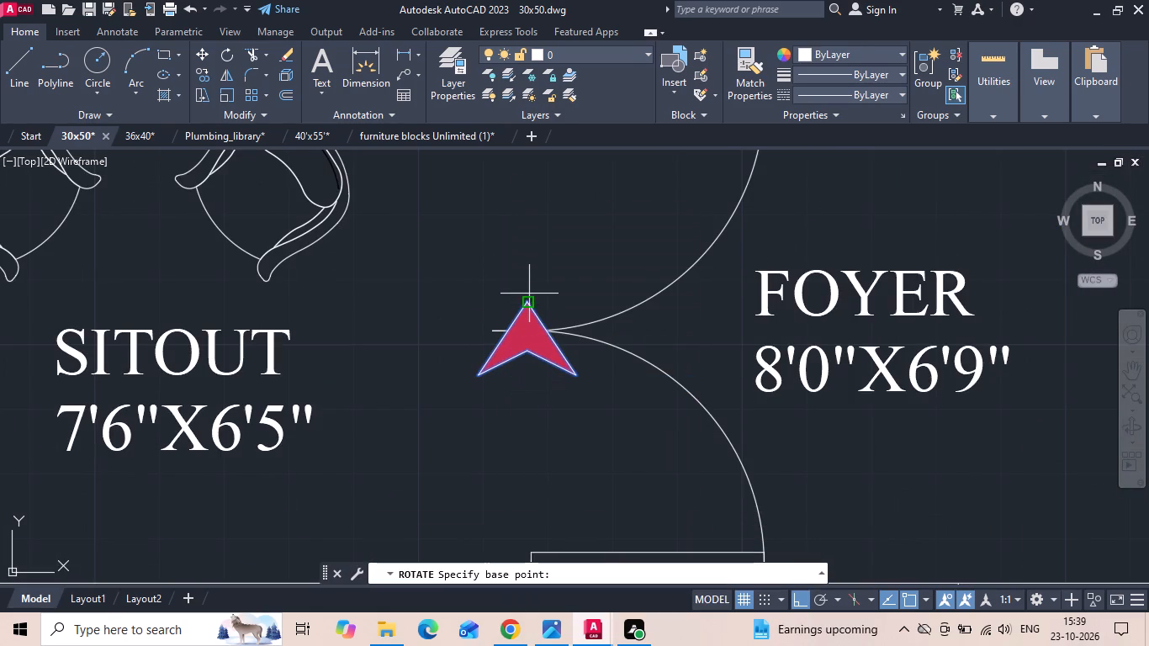
{"action": "left_click", "coordinate": [527, 302]}
{"action": "left_click", "coordinate": [495, 460]}
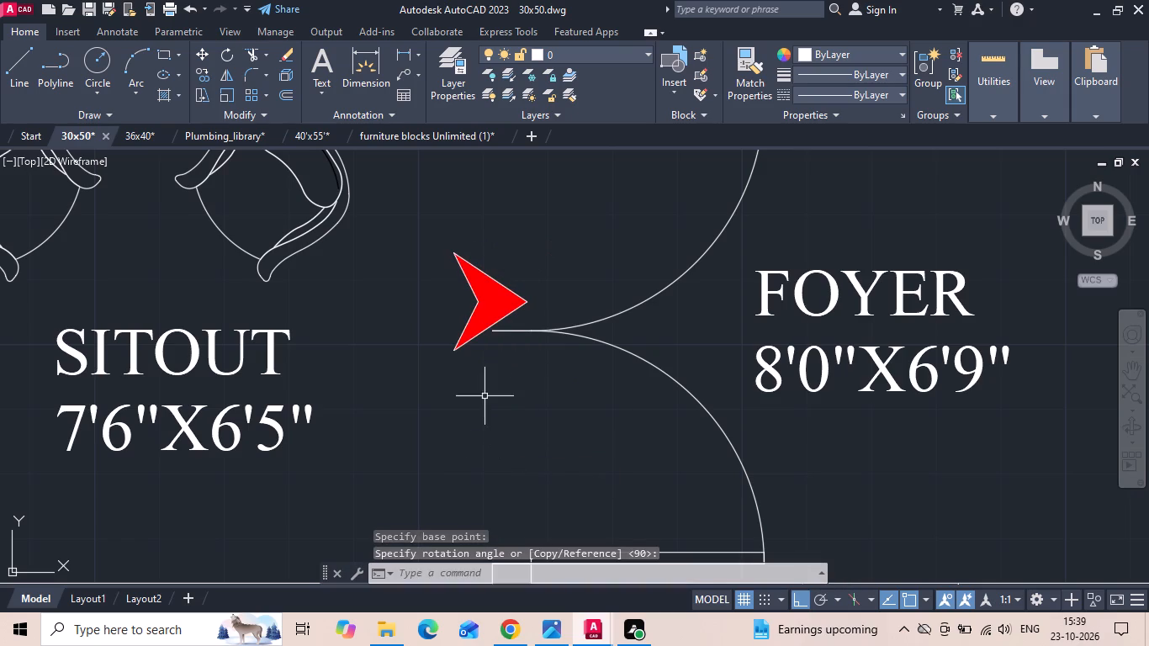
Move the rotated arrow by its tip onto the point where the double door's leaves meet.
{"action": "left_click_drag", "start_coordinate": [479, 369], "coordinate": [478, 359]}
{"action": "left_click", "coordinate": [458, 322]}
{"action": "right_click", "coordinate": [457, 322]}
{"action": "left_click", "coordinate": [482, 332]}
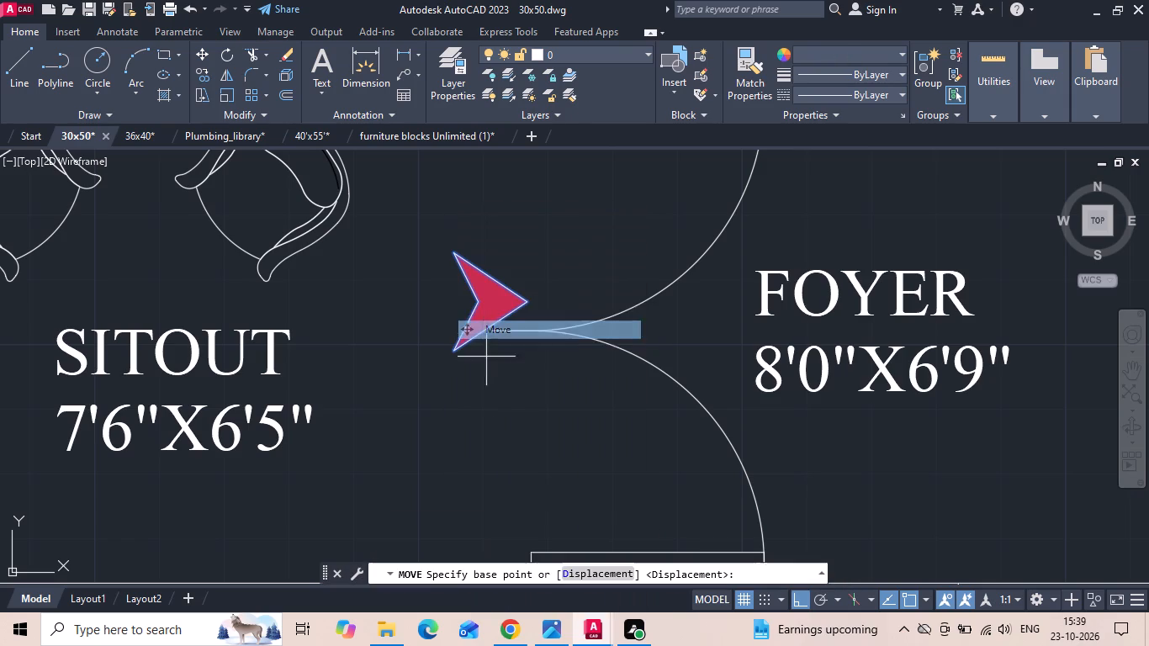
{"action": "left_click", "coordinate": [532, 303]}
{"action": "left_click", "coordinate": [492, 332]}
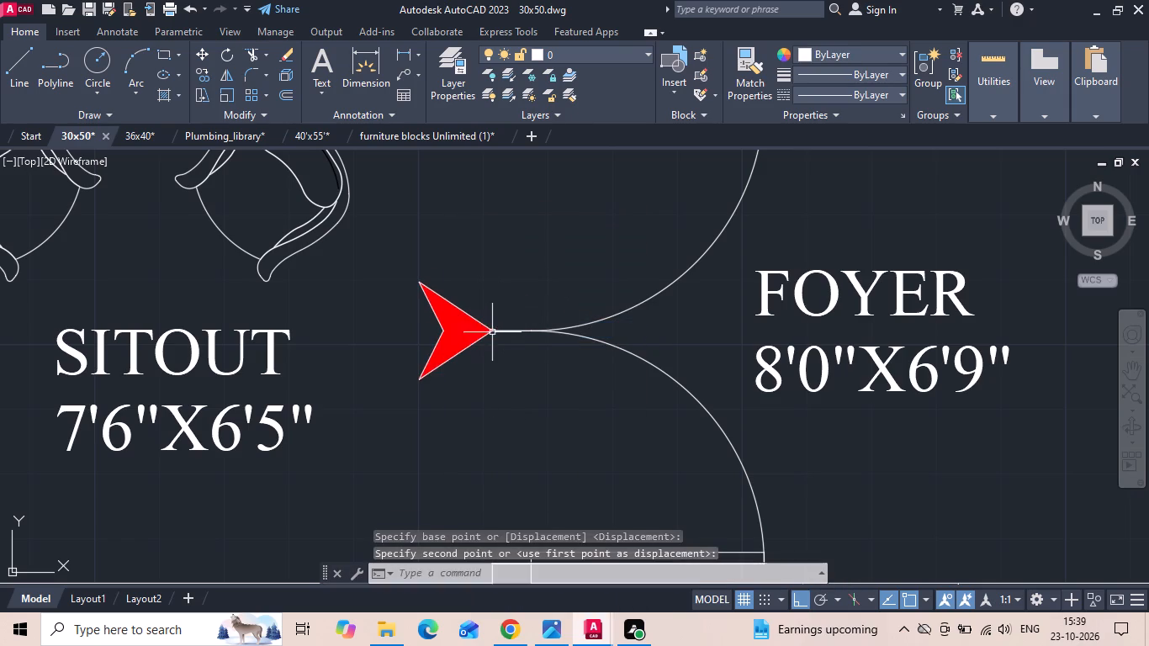
Shift the door arrow slightly toward the sitout, leaving a small gap between its tip and the door.
{"action": "left_click_drag", "start_coordinate": [436, 408], "coordinate": [435, 393]}
{"action": "left_click", "coordinate": [415, 303]}
{"action": "right_click", "coordinate": [415, 303]}
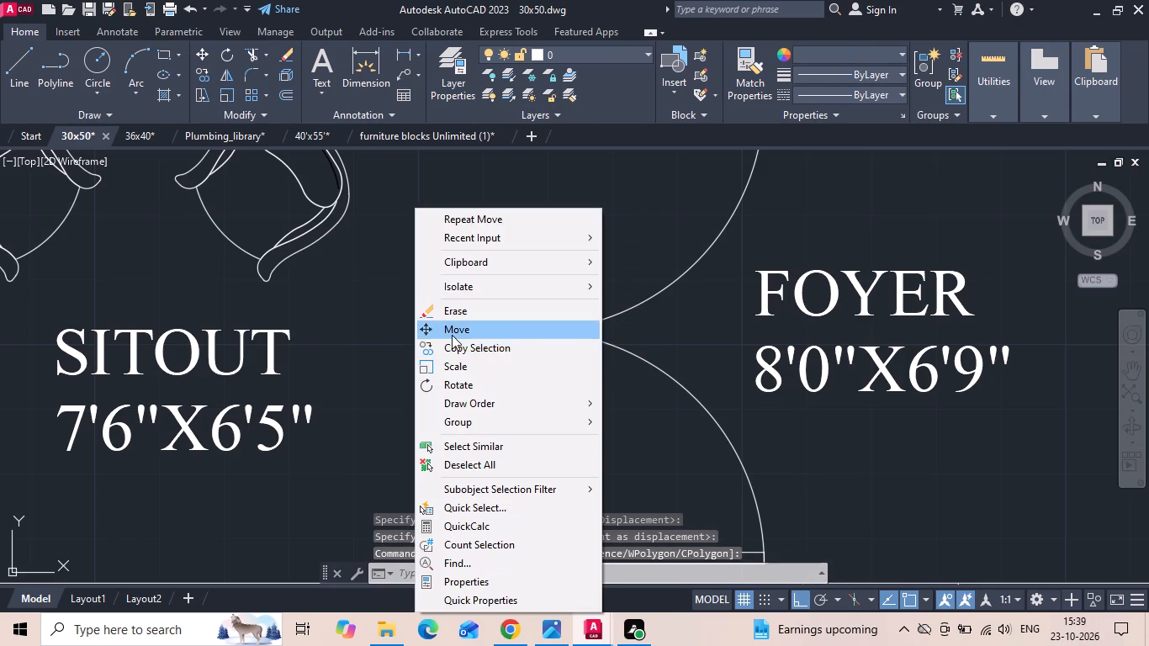
{"action": "left_click", "coordinate": [452, 335]}
{"action": "left_click", "coordinate": [523, 428]}
{"action": "left_click", "coordinate": [509, 434]}
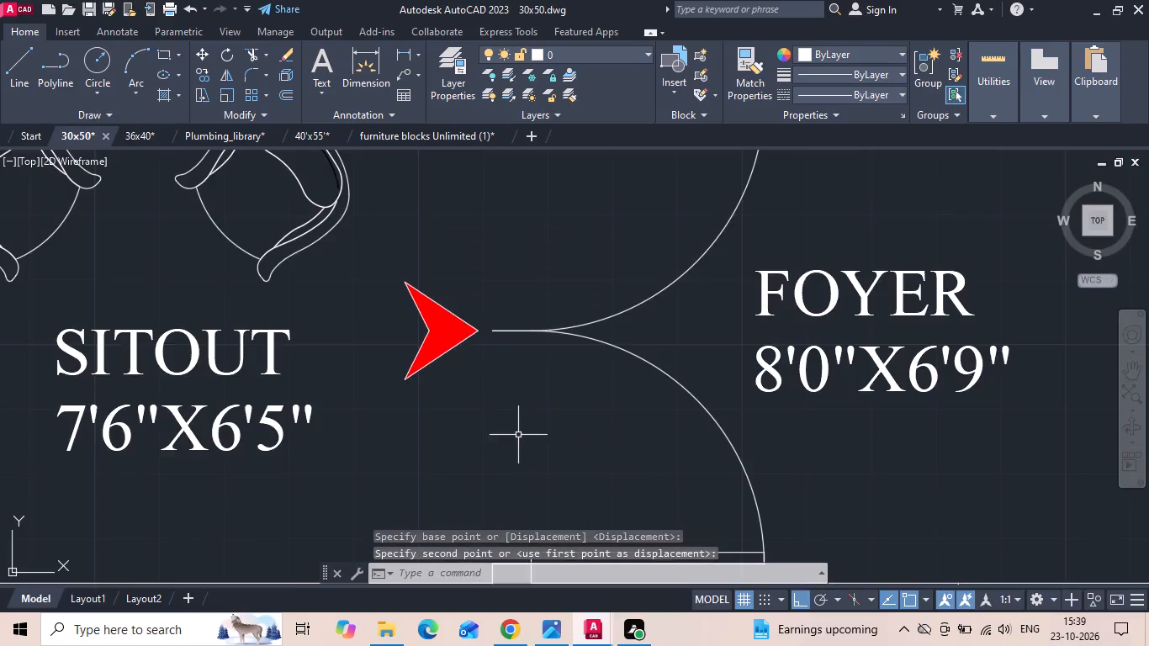
Copy the orange two-seat sofa by the first floor living room's balcony wall into the ground floor foyer, above the window.
{"action": "scroll", "coordinate": [521, 432], "scroll_direction": "down", "scroll_amount": 4}
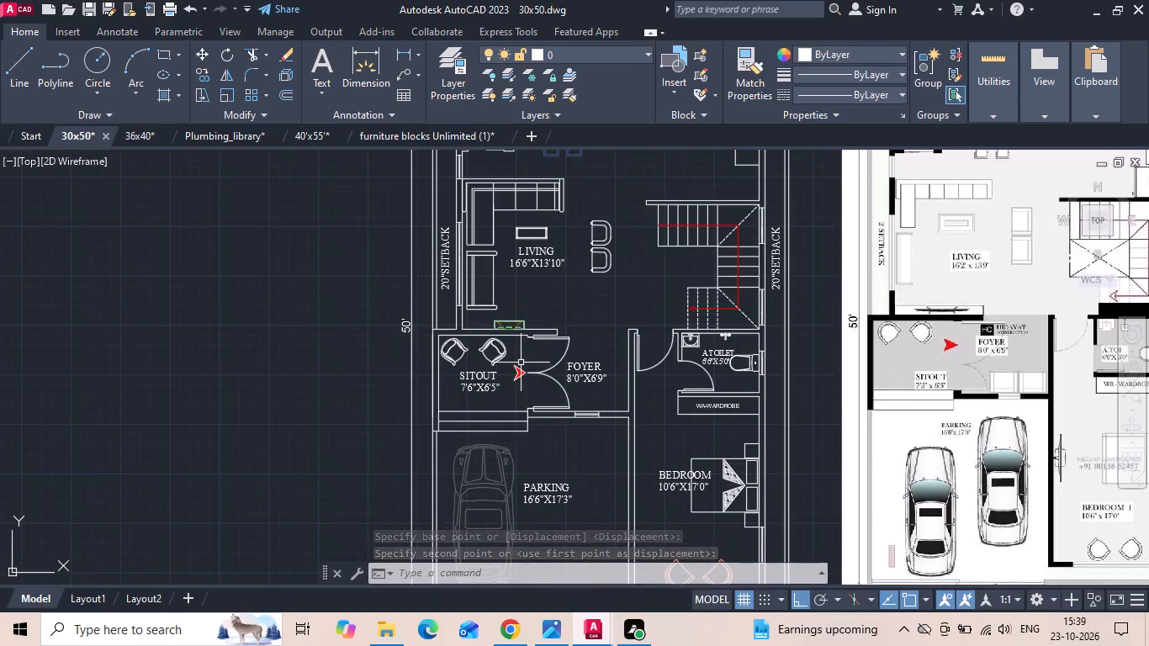
{"action": "scroll", "coordinate": [466, 303], "scroll_direction": "down", "scroll_amount": 2}
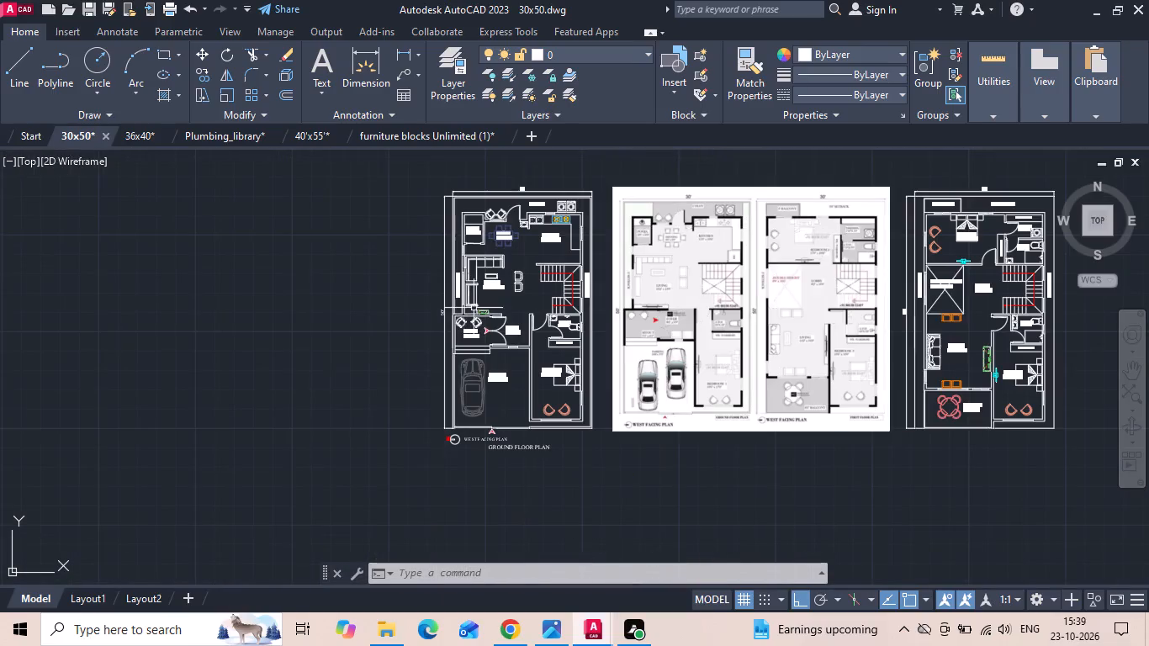
{"action": "scroll", "coordinate": [951, 310], "scroll_direction": "up", "scroll_amount": 2}
{"action": "middle_click_drag", "start_coordinate": [934, 357], "coordinate": [851, 267]}
{"action": "scroll", "coordinate": [867, 363], "scroll_direction": "up", "scroll_amount": 3}
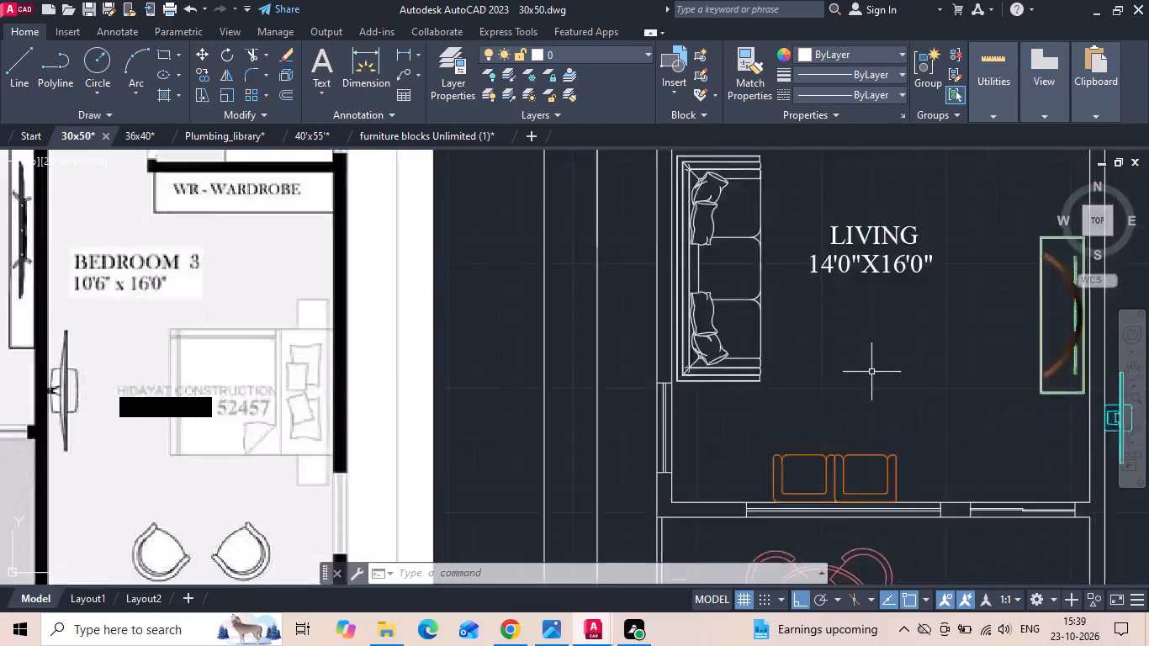
{"action": "left_click_drag", "start_coordinate": [883, 452], "coordinate": [837, 502]}
{"action": "left_click", "coordinate": [752, 524]}
{"action": "right_click", "coordinate": [738, 436]}
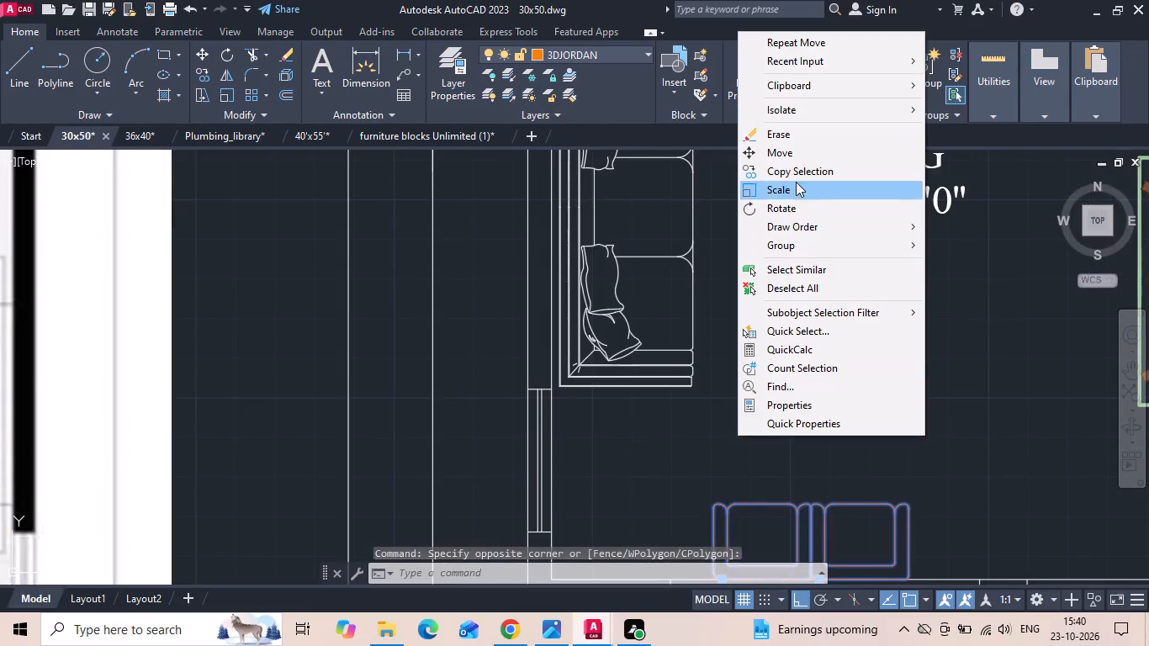
{"action": "left_click", "coordinate": [797, 170]}
{"action": "scroll", "coordinate": [799, 189], "scroll_direction": "down", "scroll_amount": 2}
{"action": "left_click_drag", "start_coordinate": [816, 338], "coordinate": [698, 338]}
{"action": "middle_click_drag", "start_coordinate": [289, 347], "coordinate": [781, 362]}
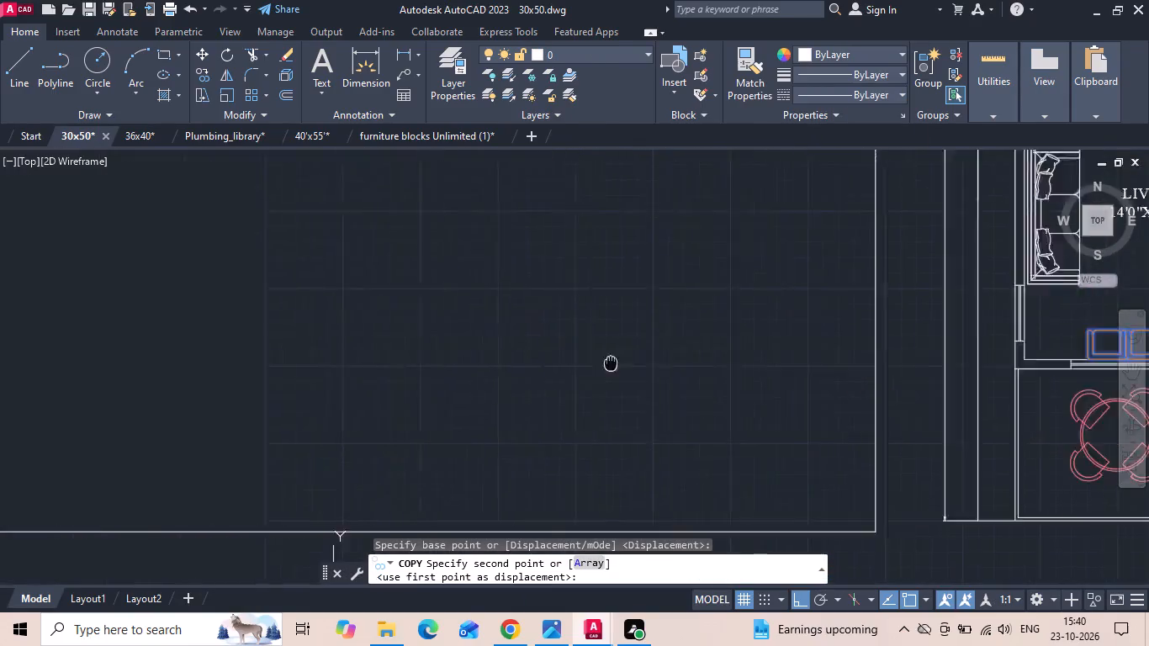
{"action": "middle_click_drag", "start_coordinate": [781, 362], "coordinate": [983, 362]}
{"action": "middle_click_drag", "start_coordinate": [188, 332], "coordinate": [726, 364]}
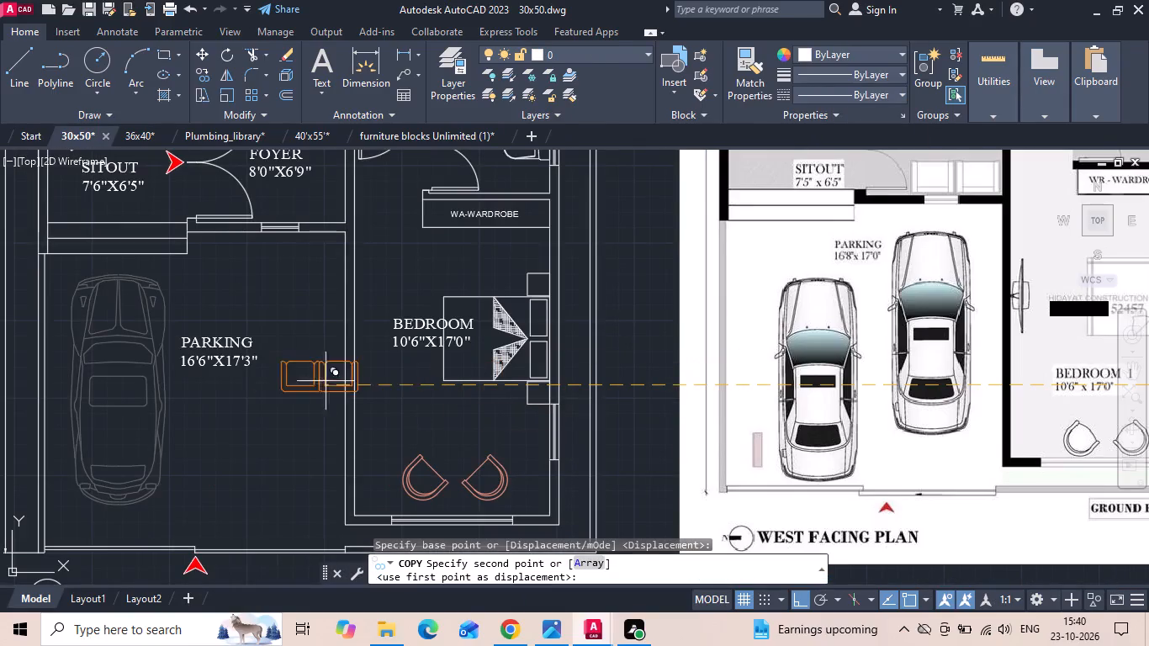
{"action": "key", "text": "F8"}
{"action": "scroll", "coordinate": [309, 199], "scroll_direction": "up", "scroll_amount": 2}
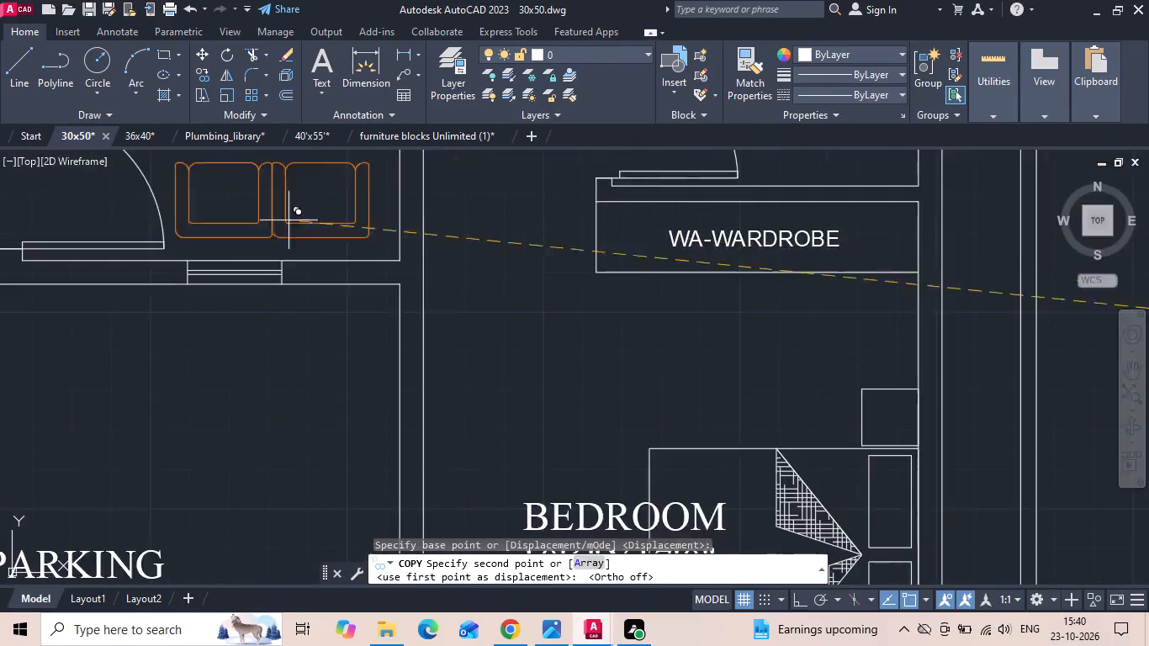
{"action": "left_click", "coordinate": [283, 238]}
{"action": "middle_click_drag", "start_coordinate": [347, 379], "coordinate": [347, 422]}
{"action": "scroll", "coordinate": [347, 466], "scroll_direction": "down", "scroll_amount": 1}
{"action": "key", "text": "Escape"}
Move the foyer sofa to the room's lower-right corner, with its side flush against the right wall.
{"action": "scroll", "coordinate": [339, 458], "scroll_direction": "down", "scroll_amount": 2}
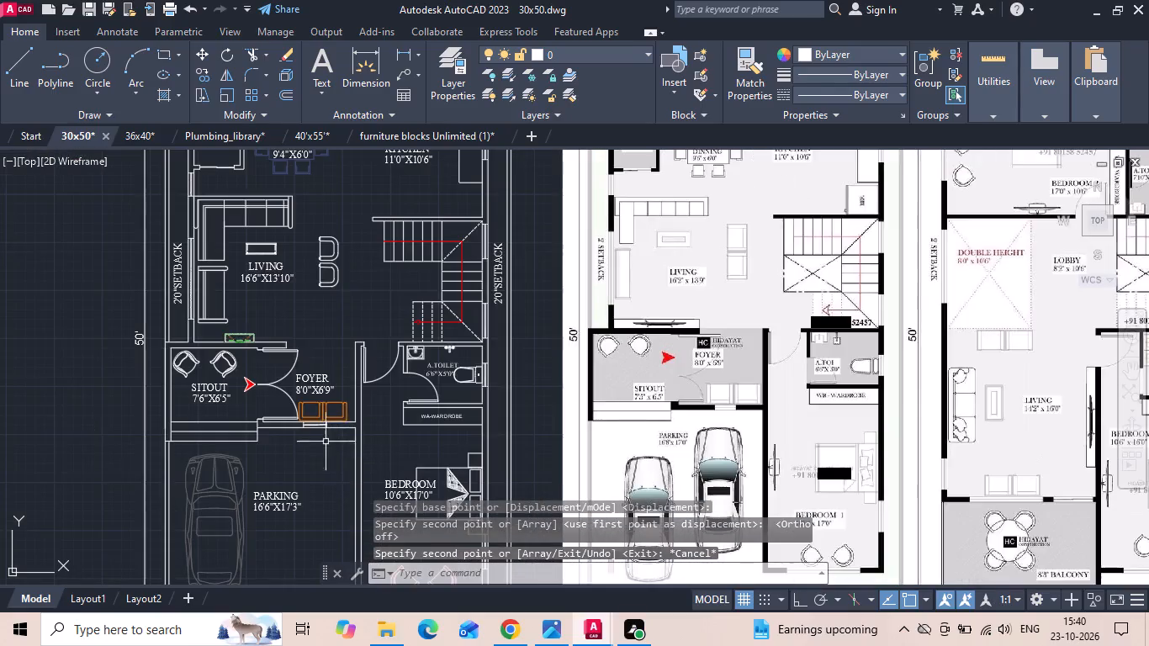
{"action": "scroll", "coordinate": [308, 416], "scroll_direction": "up", "scroll_amount": 3}
{"action": "scroll", "coordinate": [382, 379], "scroll_direction": "up", "scroll_amount": 1}
{"action": "left_click_drag", "start_coordinate": [405, 426], "coordinate": [370, 432]}
{"action": "left_click", "coordinate": [284, 432]}
{"action": "right_click", "coordinate": [313, 325]}
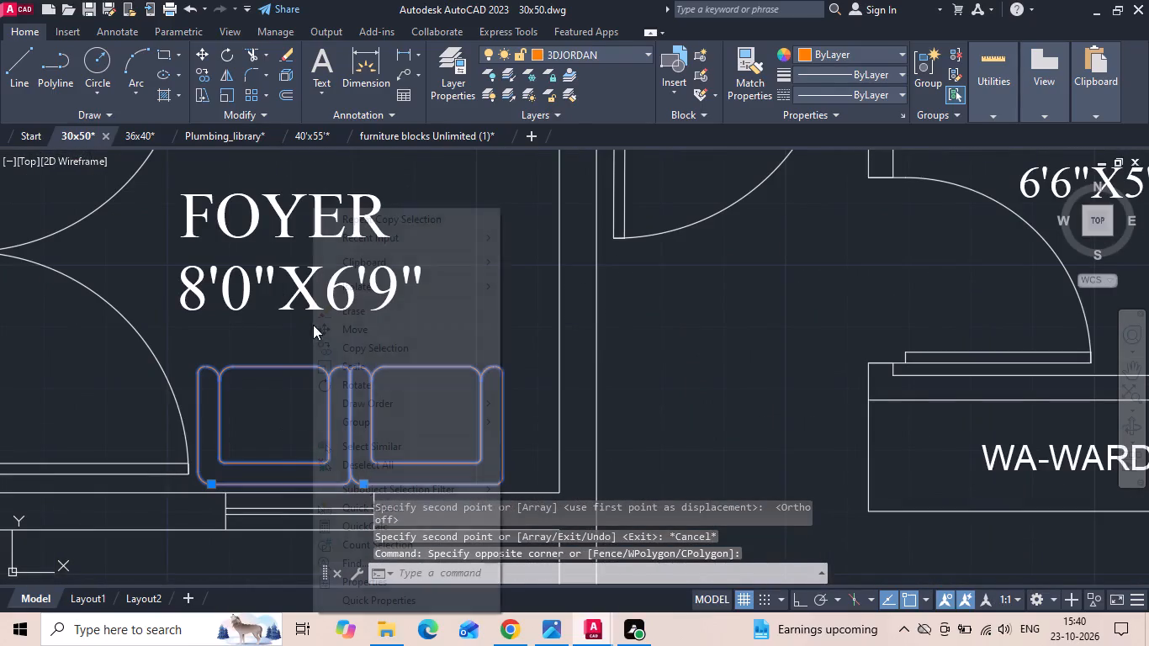
{"action": "left_click", "coordinate": [338, 333]}
{"action": "middle_click_drag", "start_coordinate": [455, 412], "coordinate": [456, 338]}
{"action": "scroll", "coordinate": [500, 389], "scroll_direction": "up", "scroll_amount": 2}
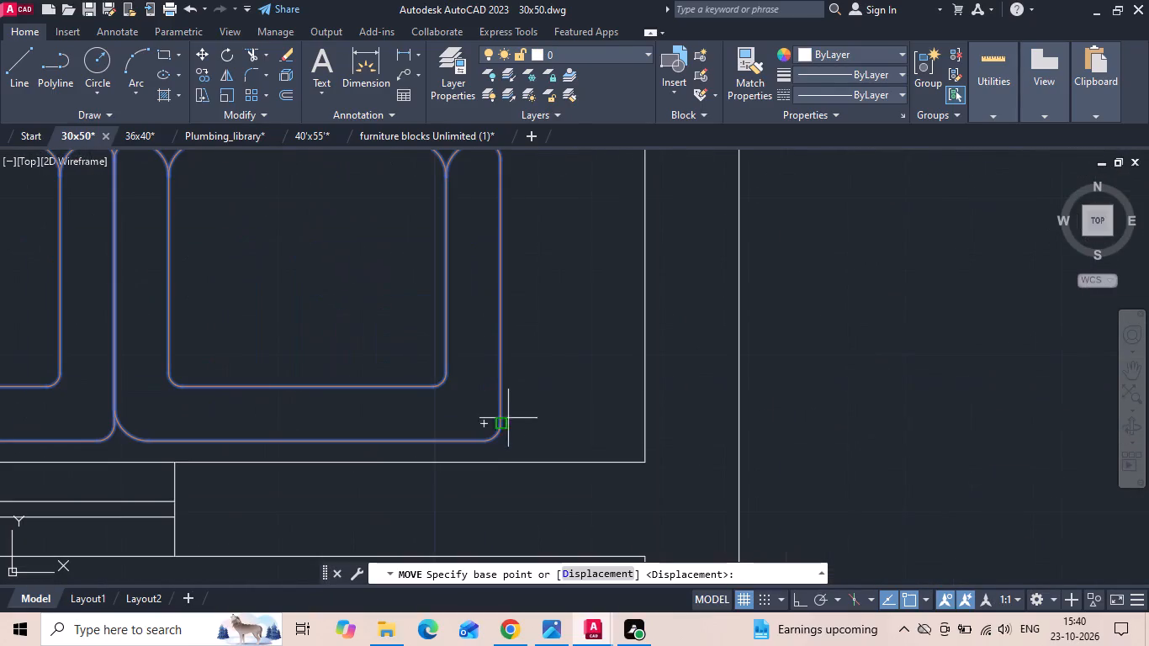
{"action": "left_click_drag", "start_coordinate": [499, 420], "coordinate": [524, 432]}
{"action": "left_click", "coordinate": [643, 461]}
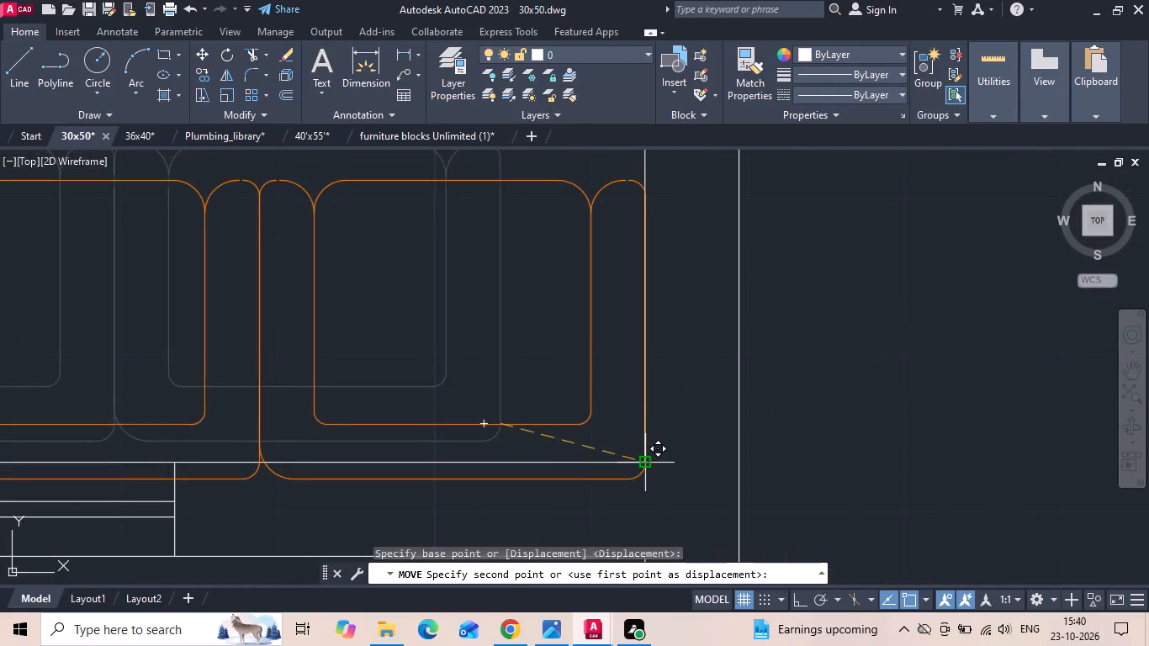
Move the foyer sofa straight up so its back edge aligns with the inner face of the window wall.
{"action": "scroll", "coordinate": [596, 336], "scroll_direction": "down", "scroll_amount": 1}
{"action": "left_click_drag", "start_coordinate": [596, 333], "coordinate": [471, 350]}
{"action": "left_click", "coordinate": [201, 346]}
{"action": "right_click", "coordinate": [201, 346]}
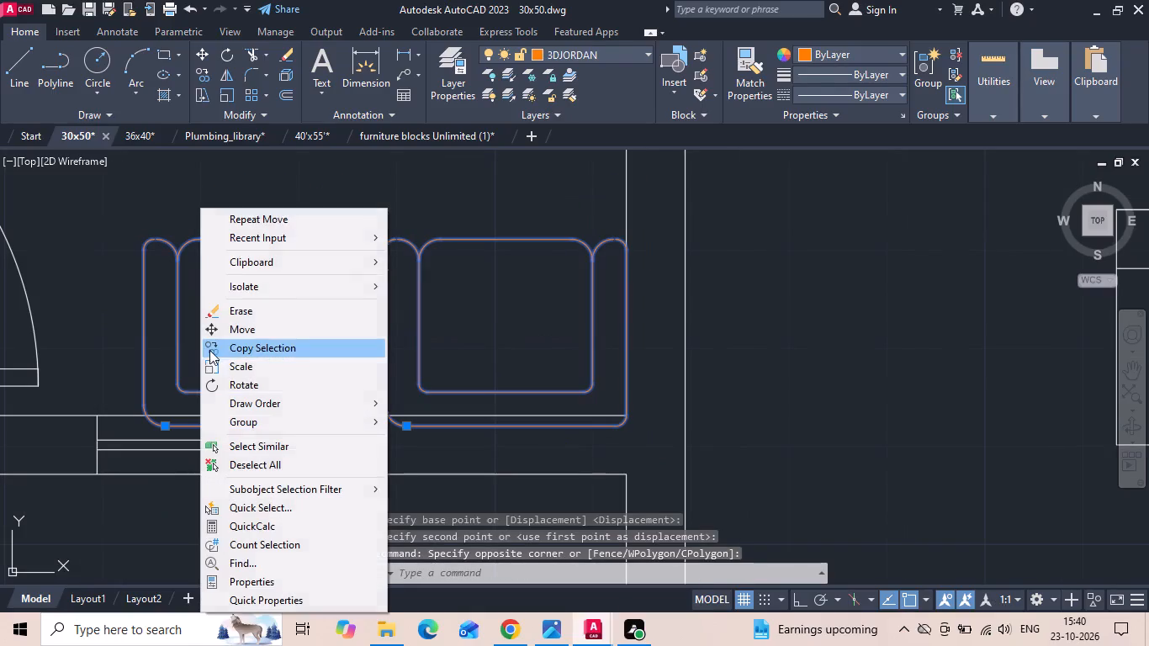
{"action": "left_click", "coordinate": [230, 334]}
{"action": "key", "text": "F8"}
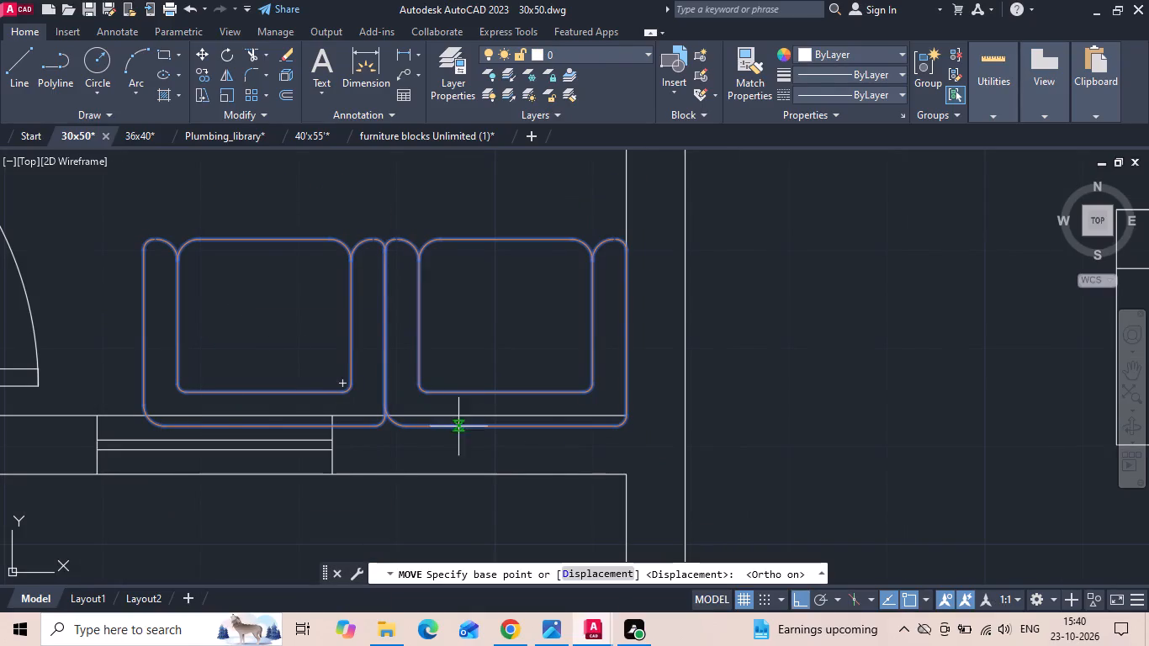
{"action": "scroll", "coordinate": [621, 422], "scroll_direction": "up", "scroll_amount": 2}
{"action": "left_click", "coordinate": [590, 431]}
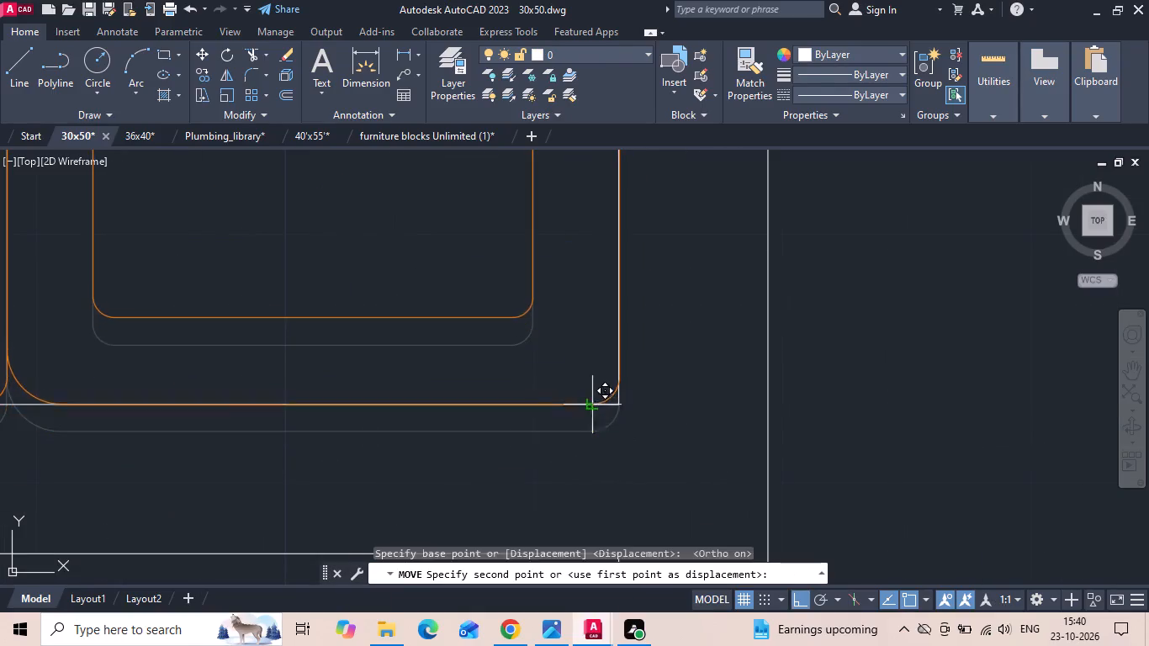
{"action": "left_click", "coordinate": [590, 397]}
Delete the two white chairs between the ground floor living room's table and the staircase.
{"action": "scroll", "coordinate": [588, 434], "scroll_direction": "down", "scroll_amount": 8}
{"action": "scroll", "coordinate": [483, 280], "scroll_direction": "up", "scroll_amount": 1}
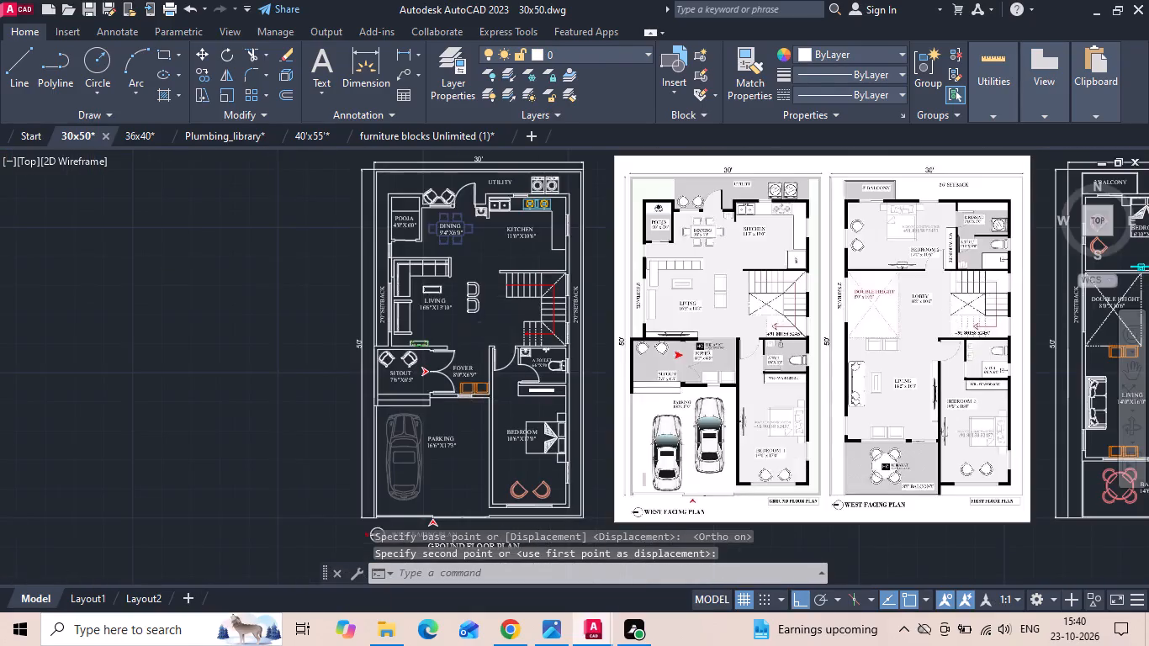
{"action": "scroll", "coordinate": [483, 280], "scroll_direction": "up", "scroll_amount": 1}
{"action": "left_click_drag", "start_coordinate": [482, 279], "coordinate": [466, 323]}
{"action": "left_click", "coordinate": [447, 389]}
{"action": "key", "text": "Delete"}
Copy the foyer's two-seat sofa straight up into the living room, between the centre table and the staircase.
{"action": "scroll", "coordinate": [426, 246], "scroll_direction": "down", "scroll_amount": 1}
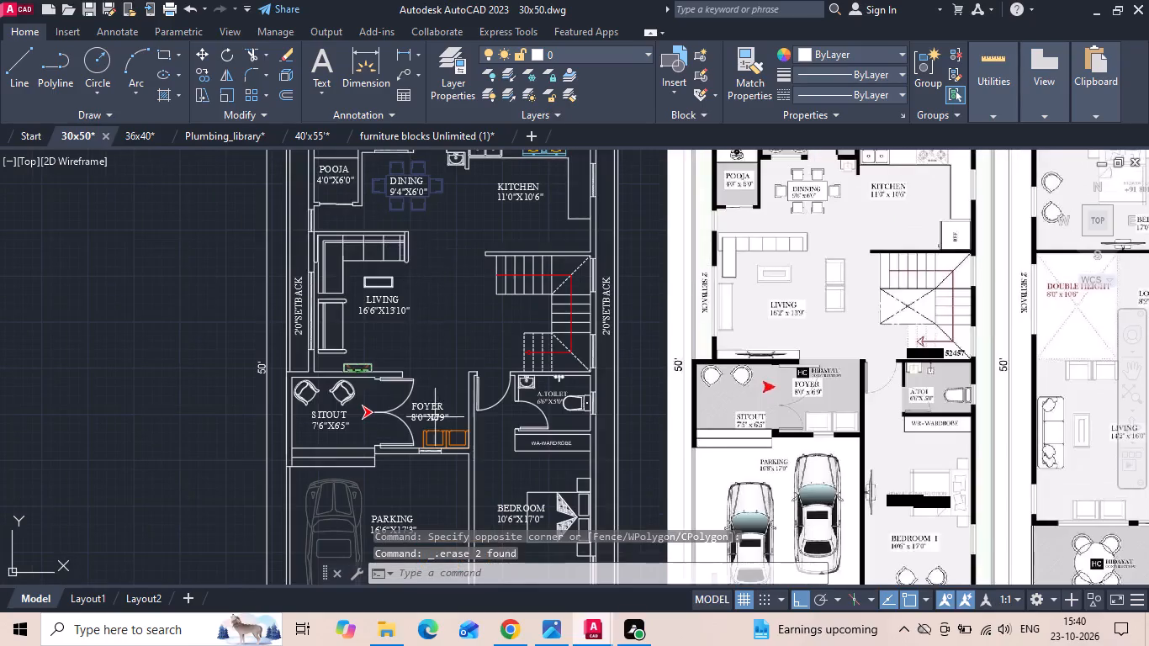
{"action": "scroll", "coordinate": [434, 437], "scroll_direction": "up", "scroll_amount": 2}
{"action": "left_click_drag", "start_coordinate": [490, 435], "coordinate": [477, 432]}
{"action": "left_click", "coordinate": [435, 430]}
{"action": "right_click", "coordinate": [435, 430]}
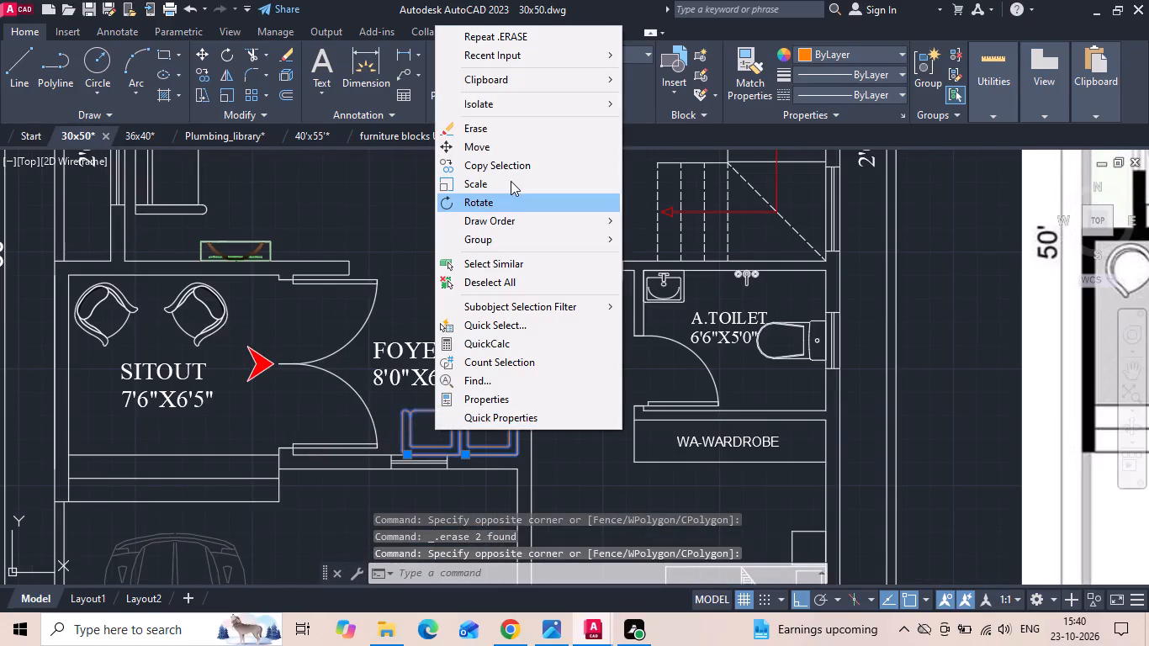
{"action": "left_click", "coordinate": [514, 167]}
{"action": "scroll", "coordinate": [444, 405], "scroll_direction": "down", "scroll_amount": 1}
{"action": "left_click_drag", "start_coordinate": [449, 420], "coordinate": [449, 333]}
{"action": "middle_click_drag", "start_coordinate": [447, 265], "coordinate": [449, 343]}
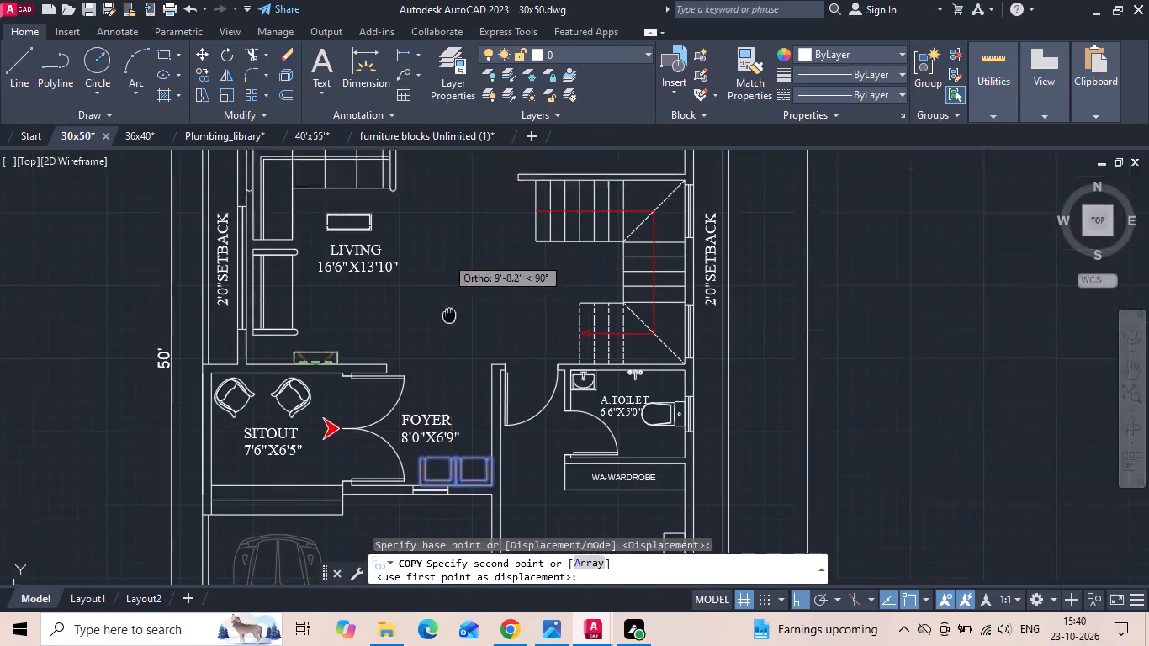
{"action": "middle_click_drag", "start_coordinate": [449, 343], "coordinate": [449, 375]}
{"action": "scroll", "coordinate": [444, 321], "scroll_direction": "up", "scroll_amount": 1}
{"action": "left_click", "coordinate": [440, 299]}
{"action": "key", "text": "Escape"}
Rotate the living room's copied two-seat sofa 90 degrees counterclockwise so it faces the centre table.
{"action": "left_click_drag", "start_coordinate": [521, 252], "coordinate": [486, 304]}
{"action": "left_click", "coordinate": [429, 351]}
{"action": "right_click", "coordinate": [429, 351]}
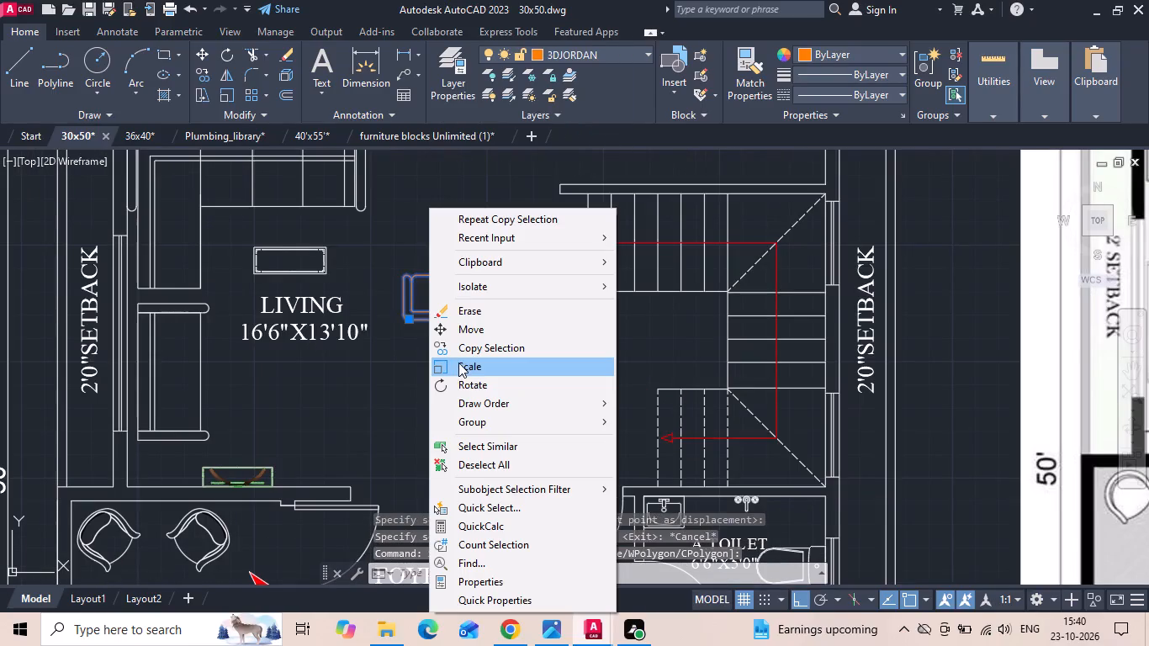
{"action": "left_click", "coordinate": [463, 379]}
{"action": "left_click_drag", "start_coordinate": [451, 276], "coordinate": [452, 263]}
{"action": "left_click", "coordinate": [460, 225]}
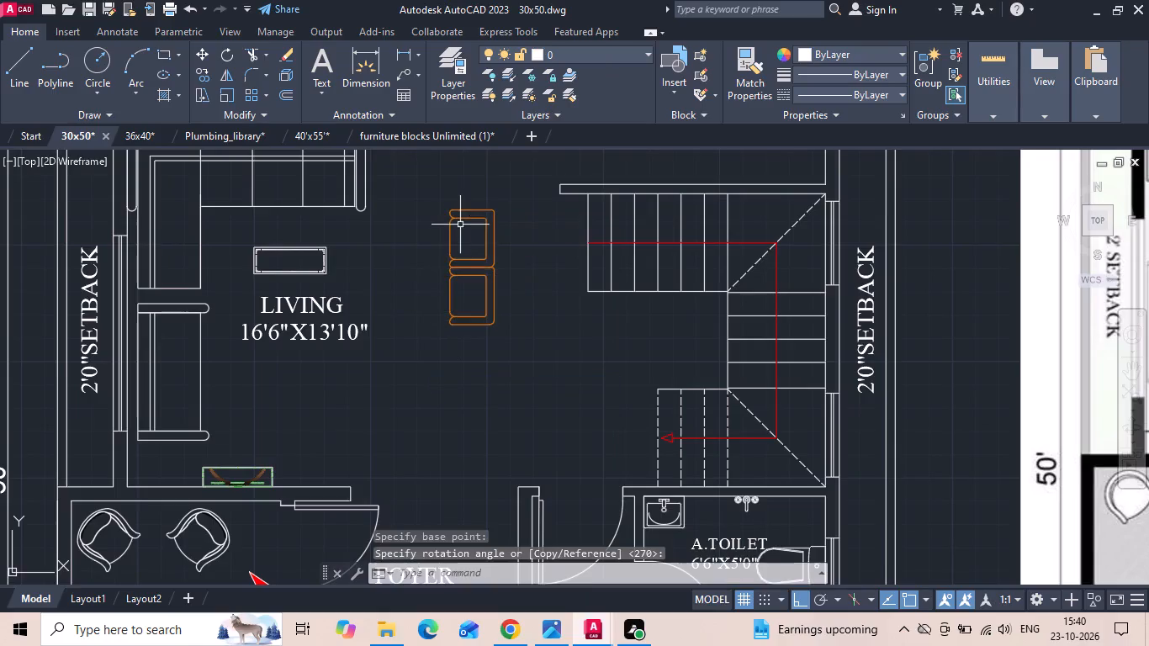
Nudge the ground floor living room's two-seat sofa straight down by about 3 inches.
{"action": "scroll", "coordinate": [432, 246], "scroll_direction": "down", "scroll_amount": 2}
{"action": "scroll", "coordinate": [447, 241], "scroll_direction": "up", "scroll_amount": 2}
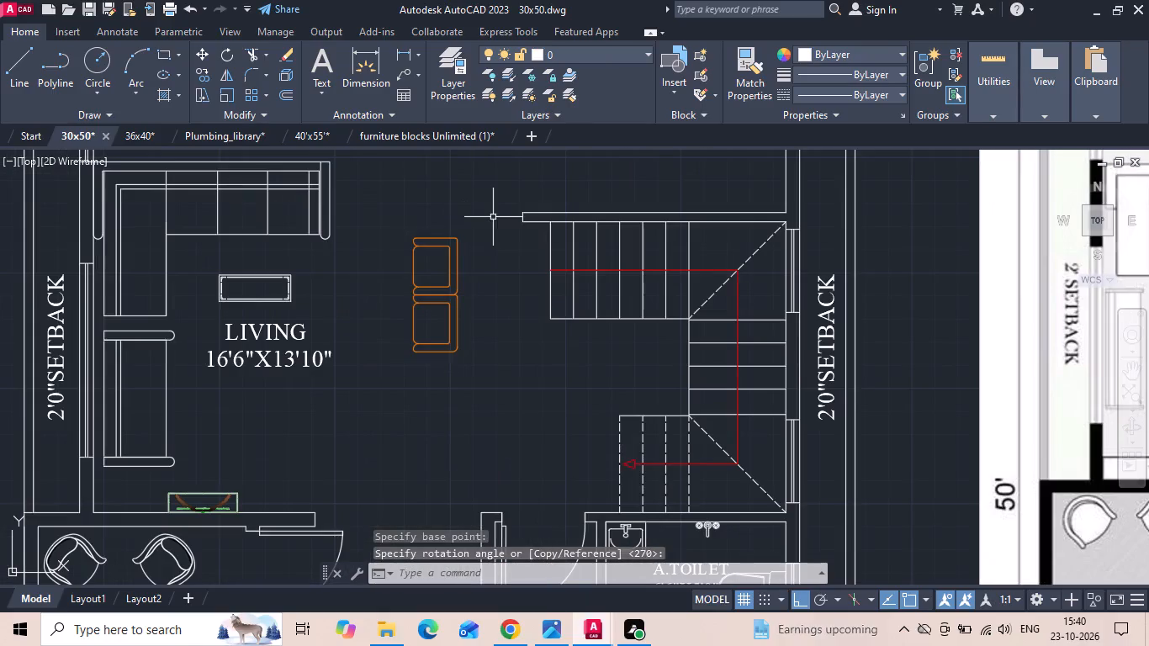
{"action": "left_click_drag", "start_coordinate": [491, 232], "coordinate": [464, 322]}
{"action": "left_click", "coordinate": [413, 419]}
{"action": "right_click", "coordinate": [412, 419]}
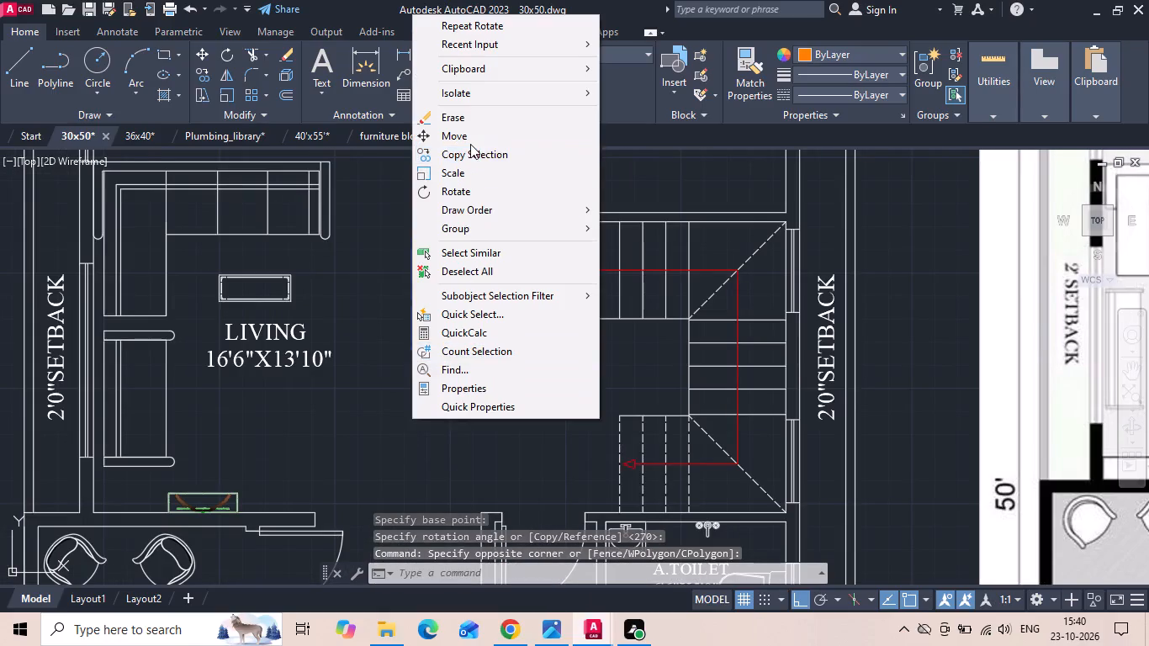
{"action": "left_click", "coordinate": [471, 141]}
{"action": "scroll", "coordinate": [430, 246], "scroll_direction": "up", "scroll_amount": 1}
{"action": "left_click", "coordinate": [492, 202]}
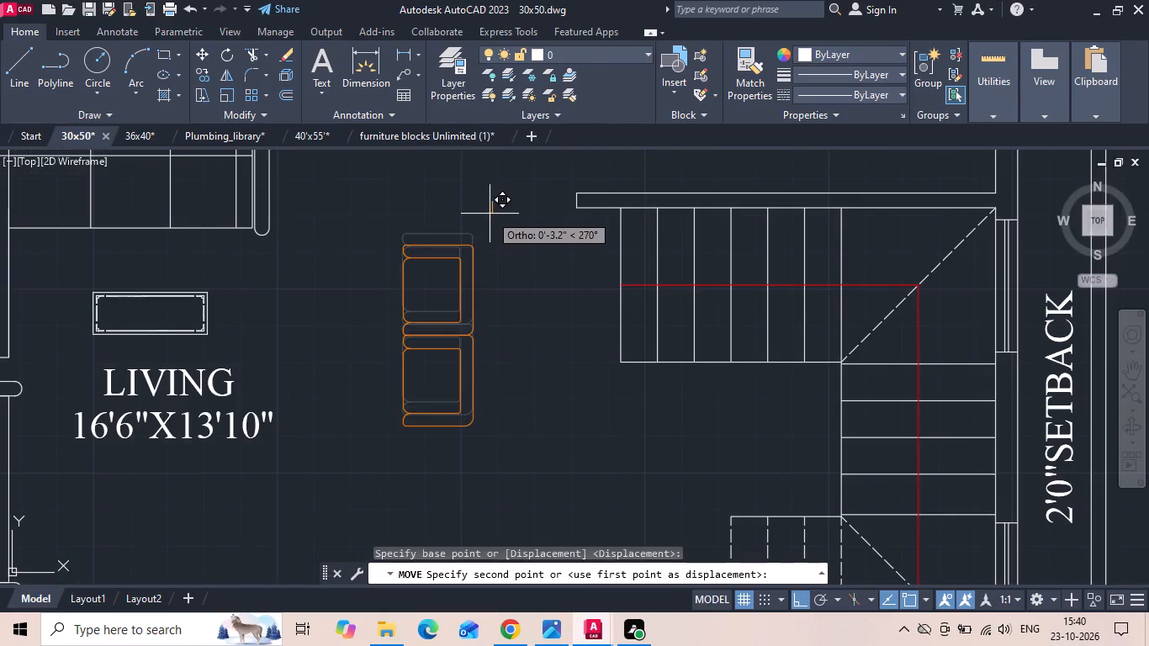
{"action": "left_click", "coordinate": [490, 214]}
Shift the living room's two-seat sofa slightly sideways, closer to the centre table.
{"action": "left_click_drag", "start_coordinate": [463, 251], "coordinate": [435, 326]}
{"action": "left_click", "coordinate": [380, 447]}
{"action": "right_click", "coordinate": [380, 437]}
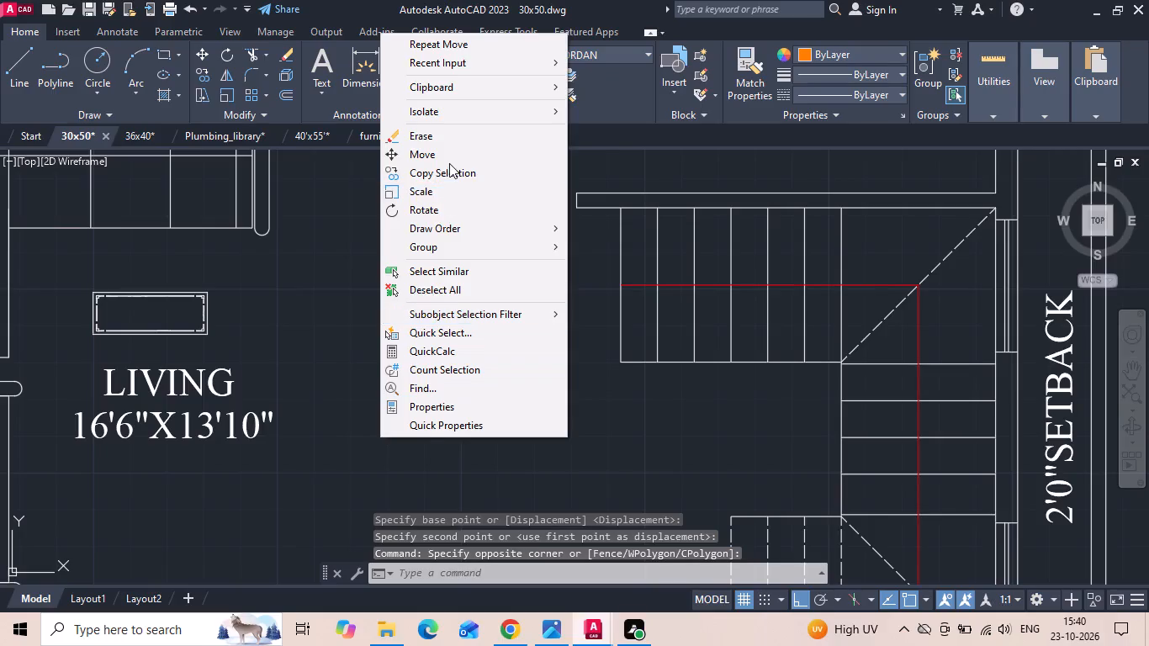
{"action": "left_click", "coordinate": [451, 159]}
{"action": "left_click", "coordinate": [511, 283]}
{"action": "left_click", "coordinate": [499, 282]}
Save the 30x50 drawing.
{"action": "key", "text": "ctrl+s"}
{"action": "key", "text": "ctrl+s"}
{"action": "key", "text": "ctrl+s"}
{"action": "key", "text": "ctrl+s"}
{"action": "key", "text": "ctrl+s"}
{"action": "key", "text": "ctrl+s"}
{"action": "key", "text": "ctrl+s"}
{"action": "key", "text": "ctrl+s"}
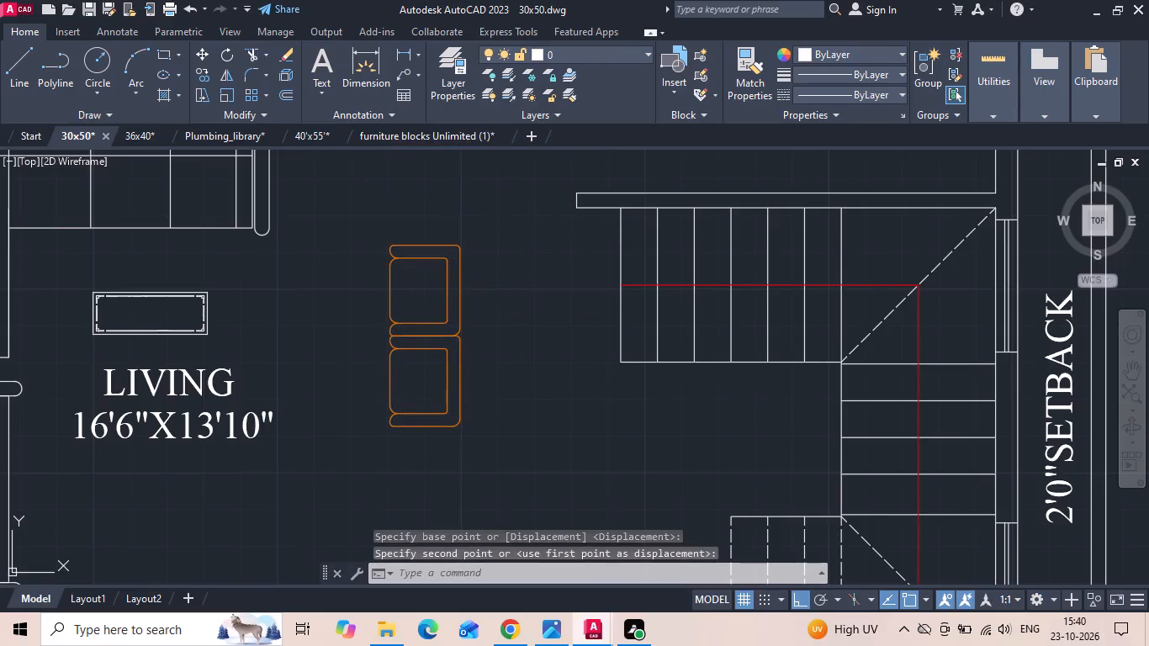
Format the first floor's DOUBLE HEIGHT 8'0"X10'6" label in red with a text height of 5".
{"action": "scroll", "coordinate": [462, 336], "scroll_direction": "down", "scroll_amount": 3}
{"action": "scroll", "coordinate": [386, 371], "scroll_direction": "down", "scroll_amount": 1}
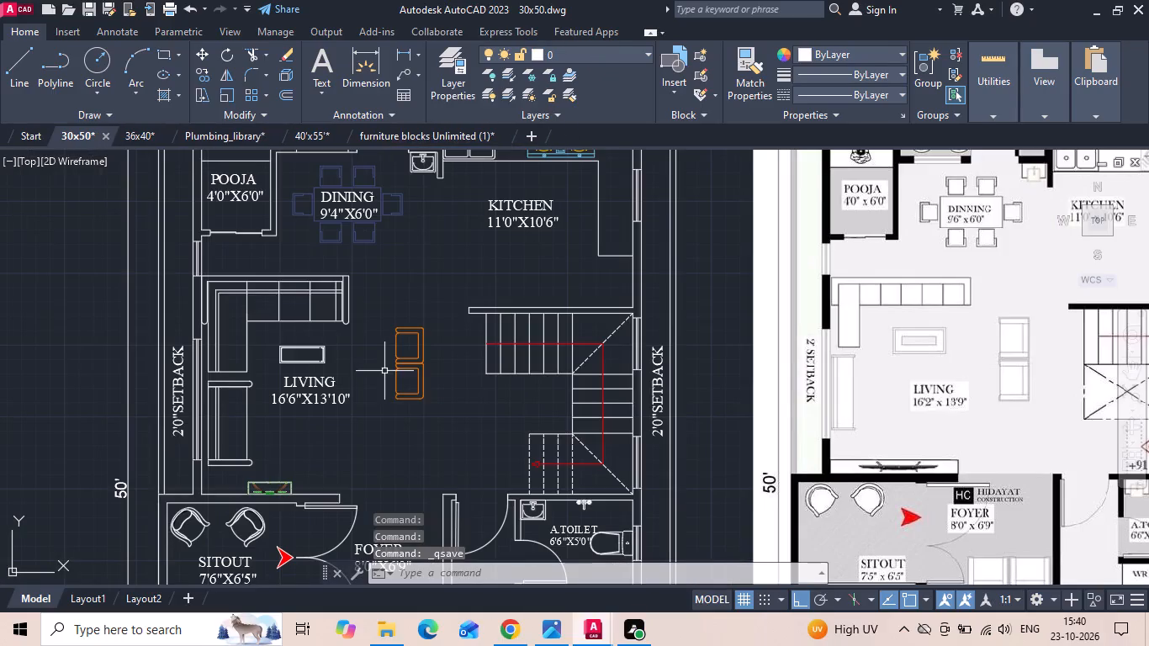
{"action": "scroll", "coordinate": [384, 370], "scroll_direction": "down", "scroll_amount": 1}
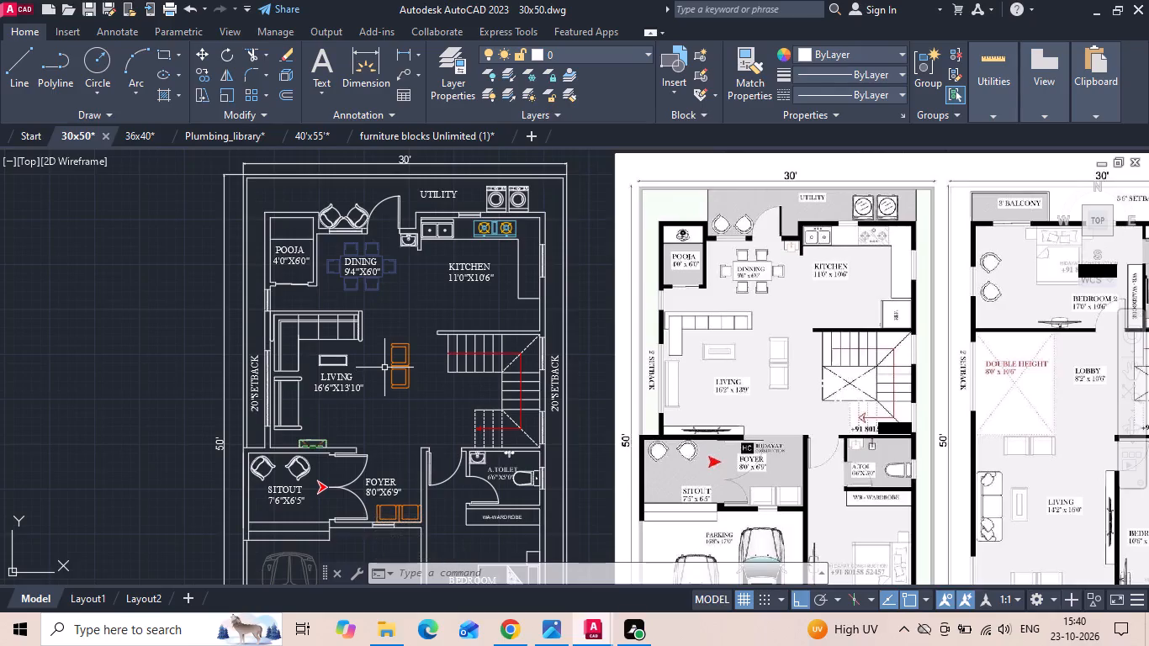
{"action": "scroll", "coordinate": [396, 257], "scroll_direction": "down", "scroll_amount": 1}
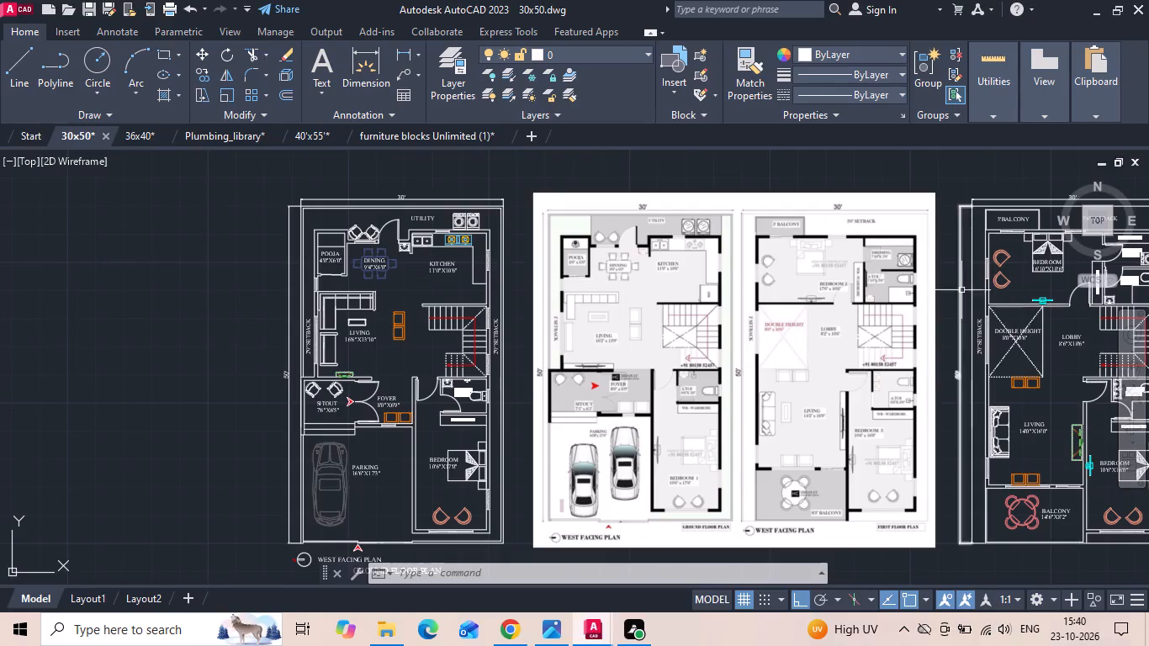
{"action": "middle_click_drag", "start_coordinate": [1022, 320], "coordinate": [792, 300]}
{"action": "scroll", "coordinate": [790, 300], "scroll_direction": "up", "scroll_amount": 2}
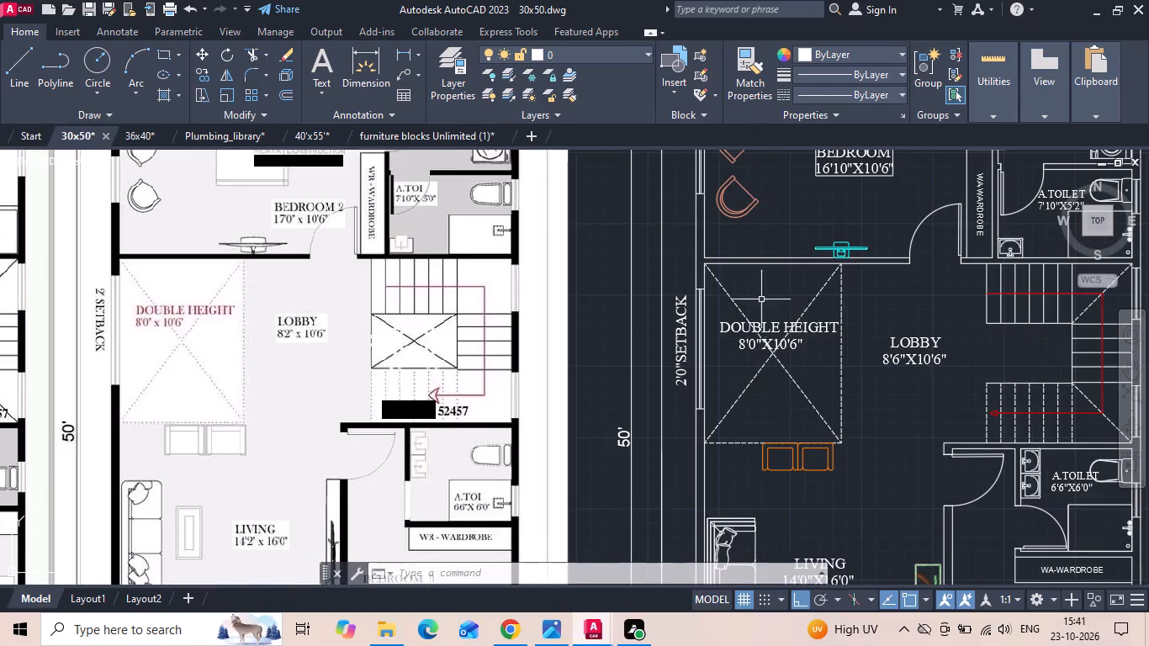
{"action": "double_click", "coordinate": [775, 331]}
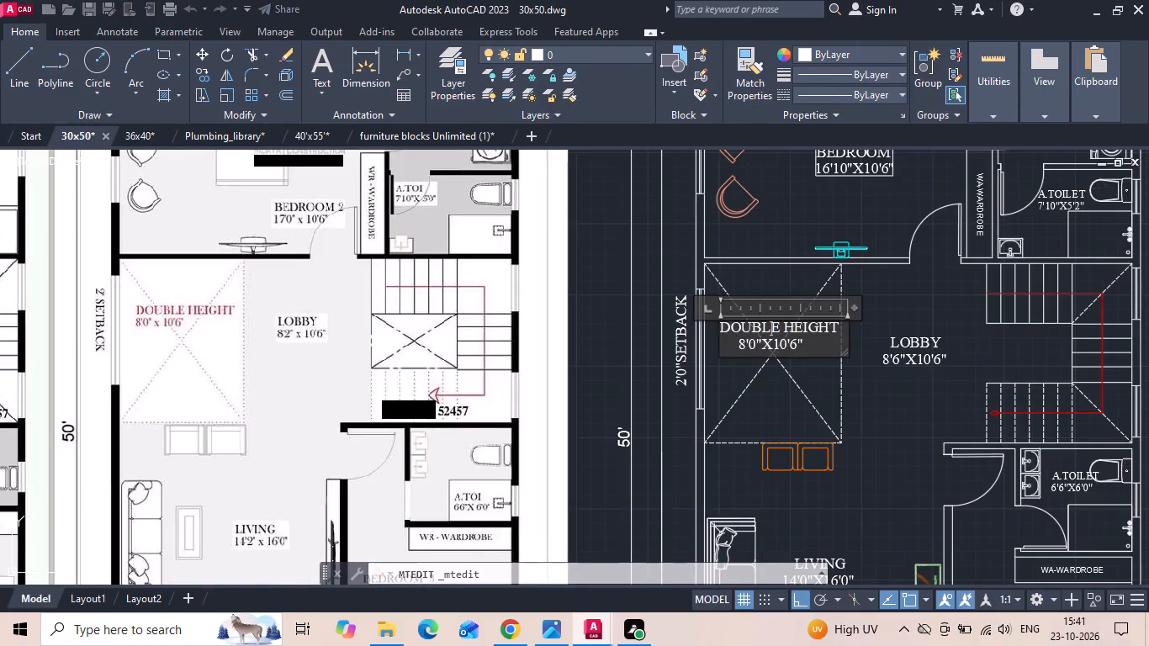
{"action": "key", "text": "ctrl+a"}
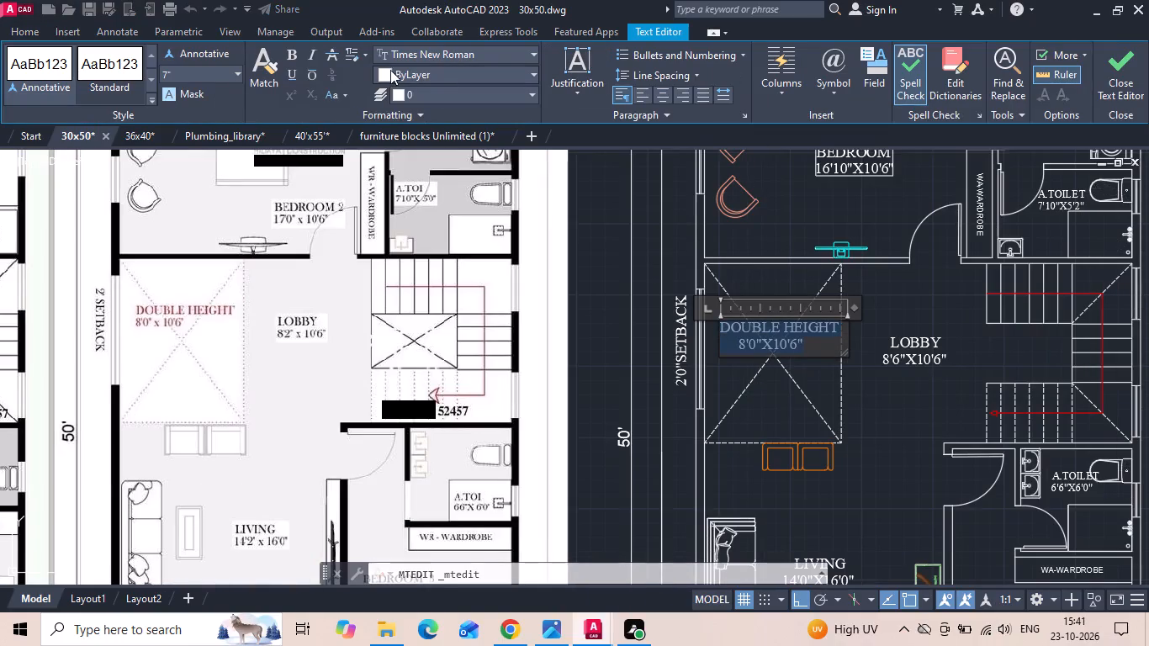
{"action": "left_click", "coordinate": [391, 70]}
{"action": "left_click", "coordinate": [389, 241]}
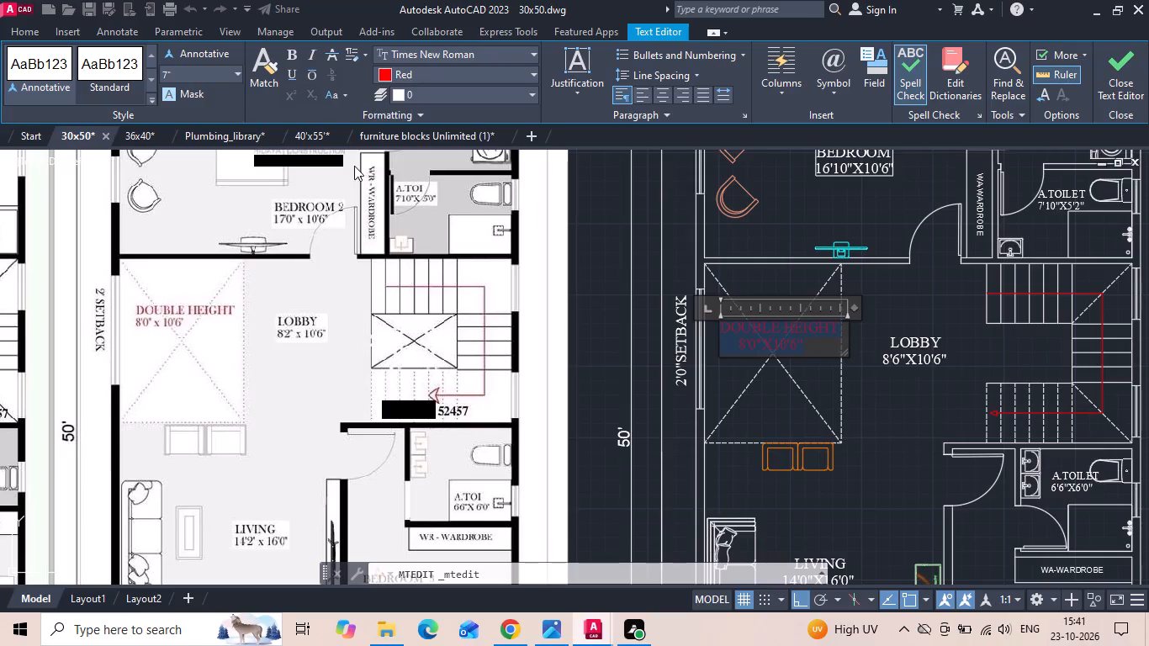
{"action": "left_click", "coordinate": [194, 73]}
{"action": "key", "text": "BackSpace"}
{"action": "key", "text": "5"}
{"action": "key", "text": "shift+quotedbl"}
{"action": "key", "text": "Return"}
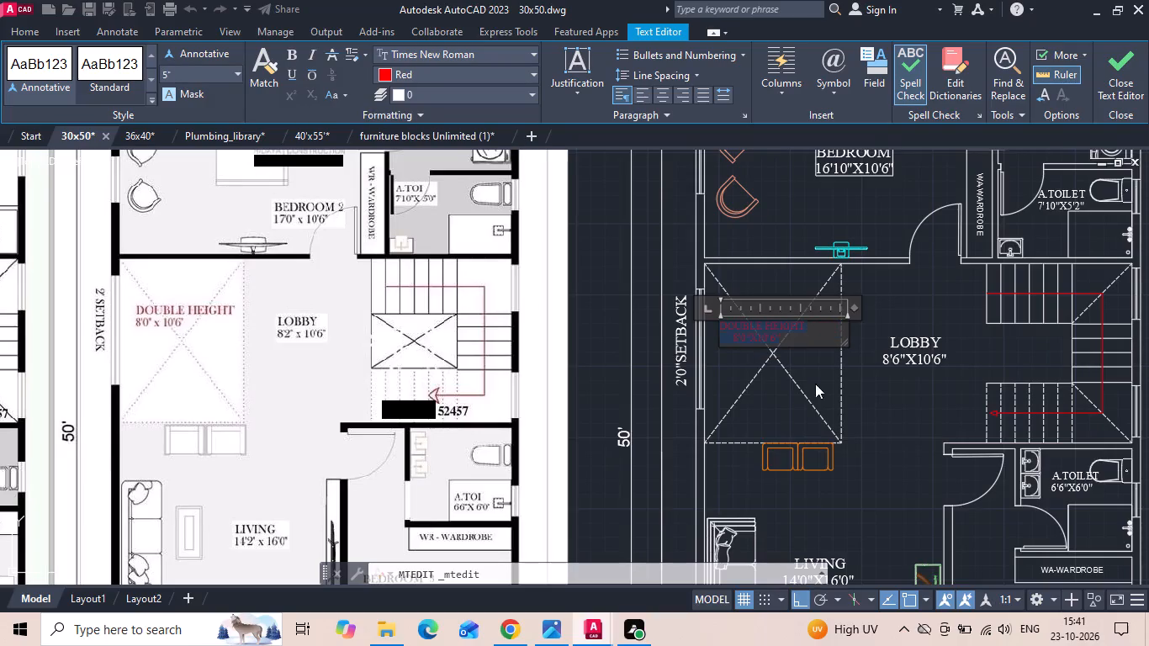
{"action": "left_click", "coordinate": [817, 384]}
With Ortho off, move the DOUBLE HEIGHT label up into the upper triangle of the dashed cross, and save the drawing.
{"action": "scroll", "coordinate": [810, 348], "scroll_direction": "up", "scroll_amount": 2}
{"action": "left_click", "coordinate": [725, 303]}
{"action": "right_click", "coordinate": [724, 303]}
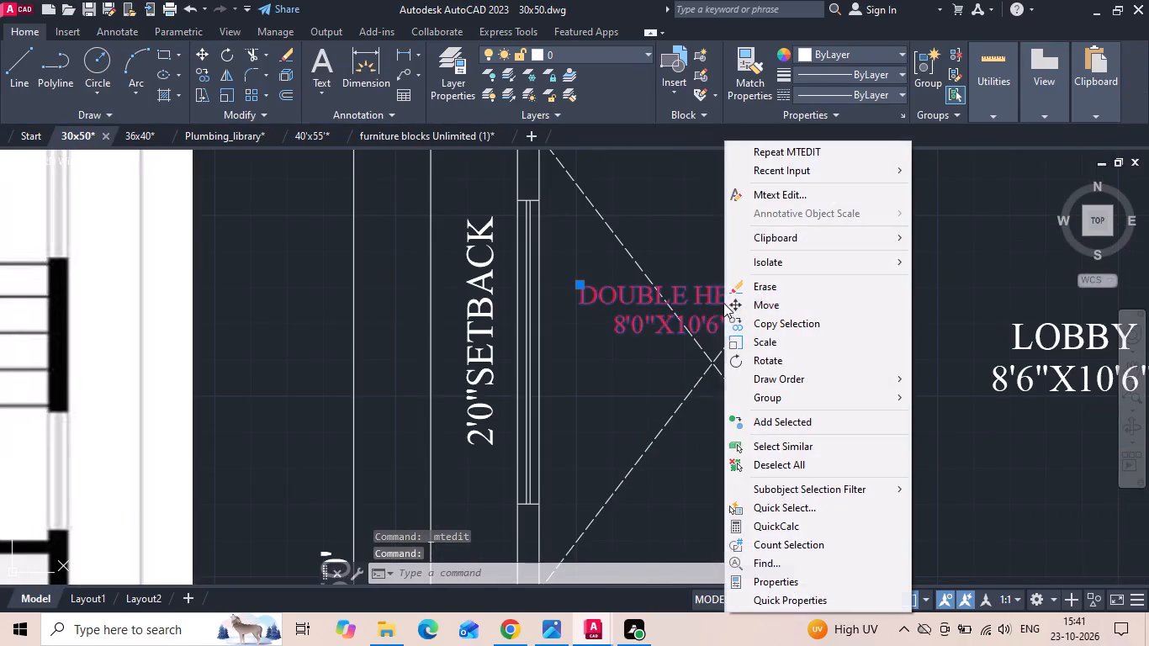
{"action": "left_click", "coordinate": [743, 300]}
{"action": "left_click_drag", "start_coordinate": [897, 391], "coordinate": [917, 398]}
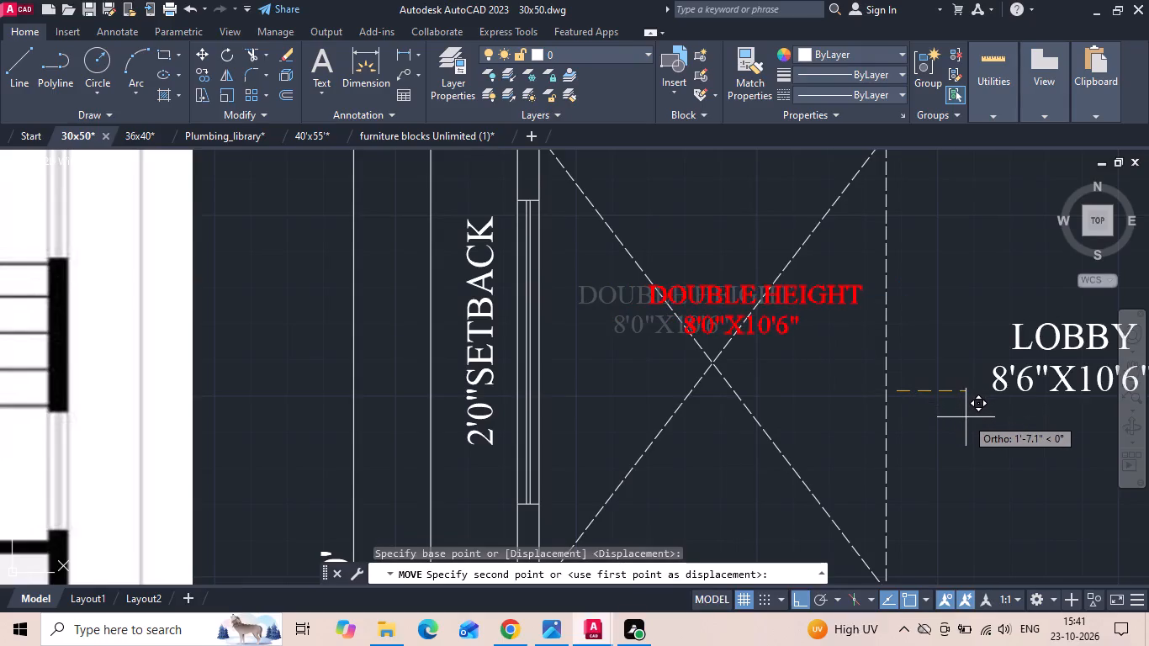
{"action": "key", "text": "F8"}
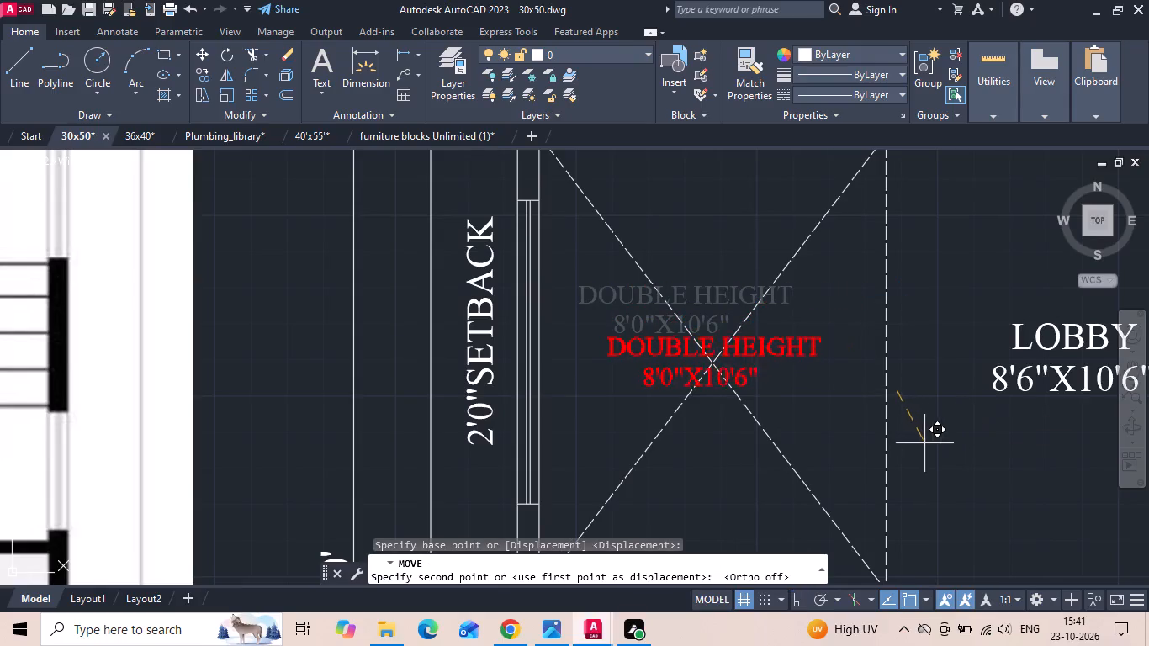
{"action": "left_click", "coordinate": [923, 300]}
{"action": "key", "text": "ctrl+s"}
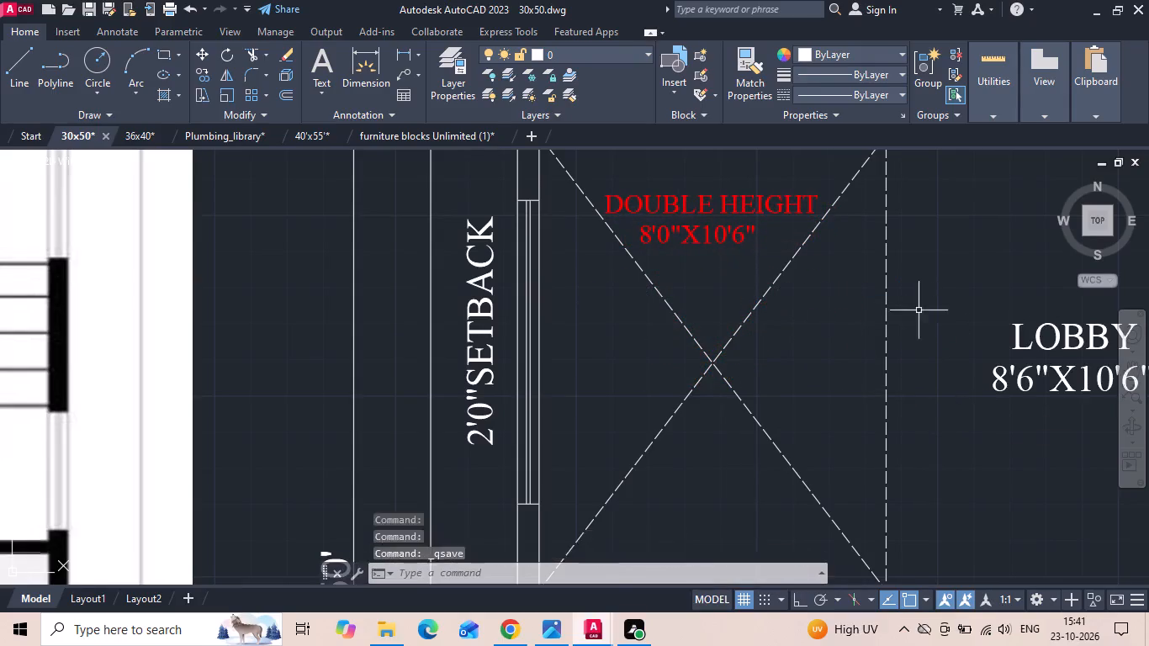
In the furniture blocks Unlimited (1) drawing, find and copy the small rectangular table with an inset double frame.
{"action": "scroll", "coordinate": [915, 312], "scroll_direction": "down", "scroll_amount": 2}
{"action": "scroll", "coordinate": [742, 350], "scroll_direction": "down", "scroll_amount": 1}
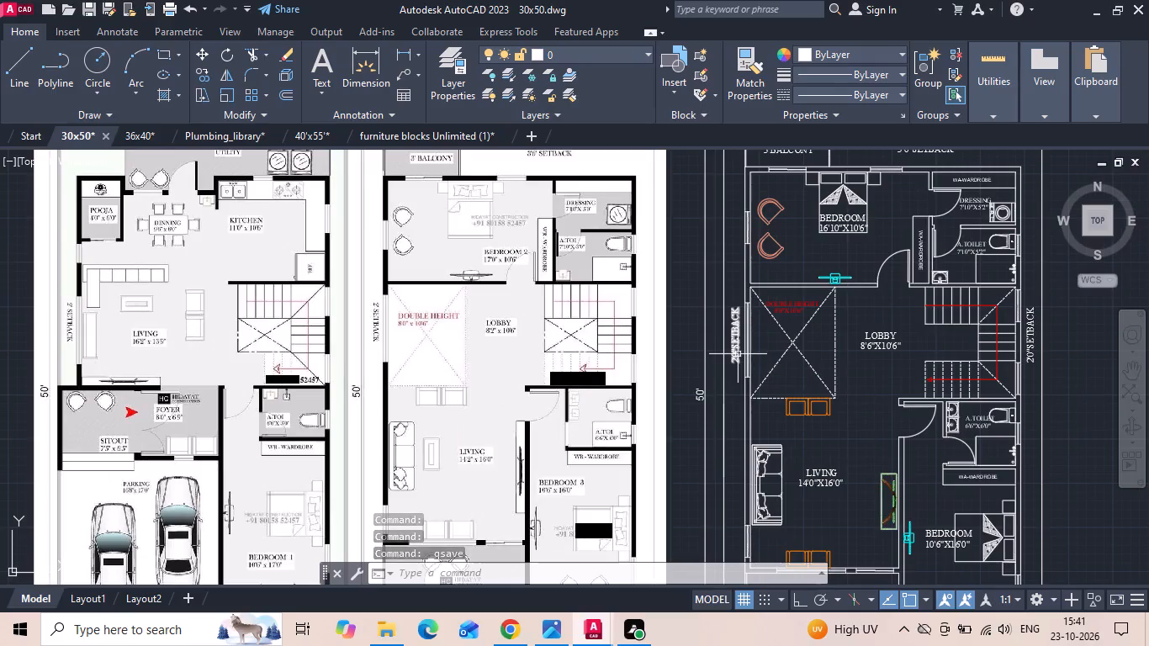
{"action": "scroll", "coordinate": [722, 423], "scroll_direction": "down", "scroll_amount": 1}
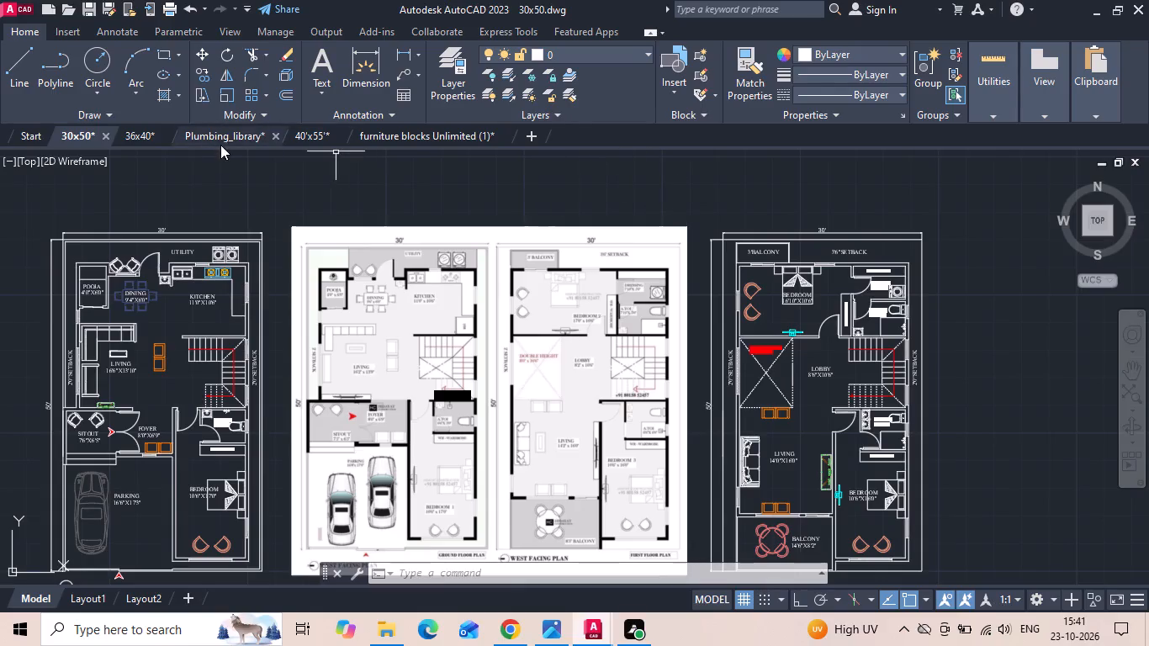
{"action": "left_click", "coordinate": [411, 135]}
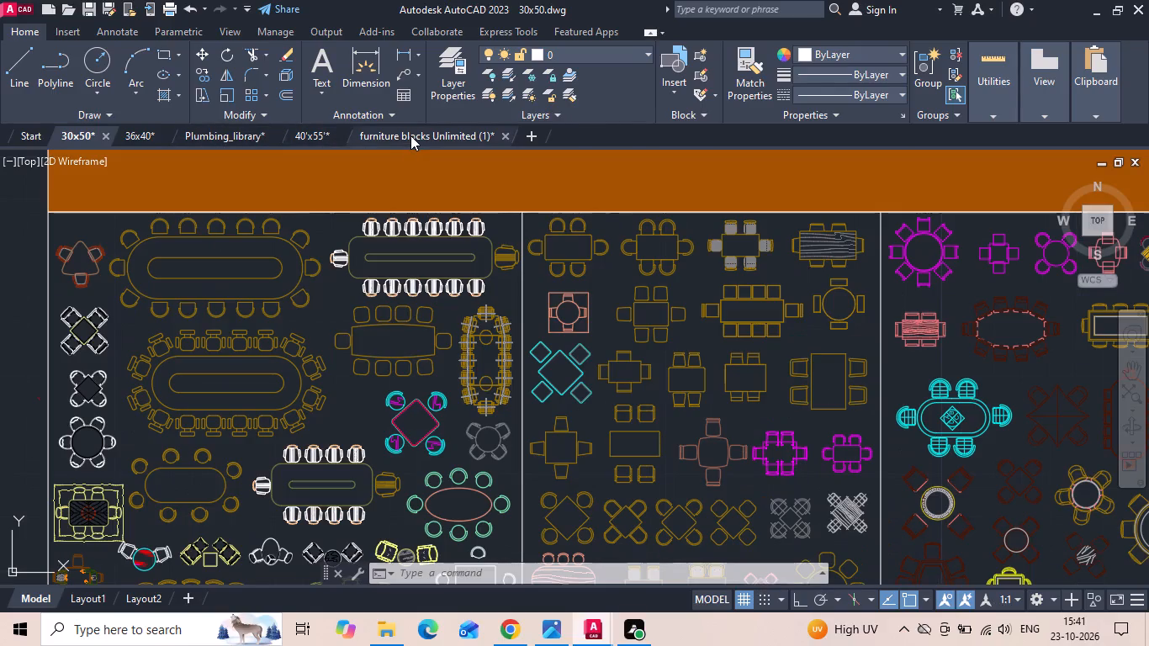
{"action": "middle_click_drag", "start_coordinate": [401, 352], "coordinate": [438, 223]}
{"action": "scroll", "coordinate": [441, 220], "scroll_direction": "down", "scroll_amount": 4}
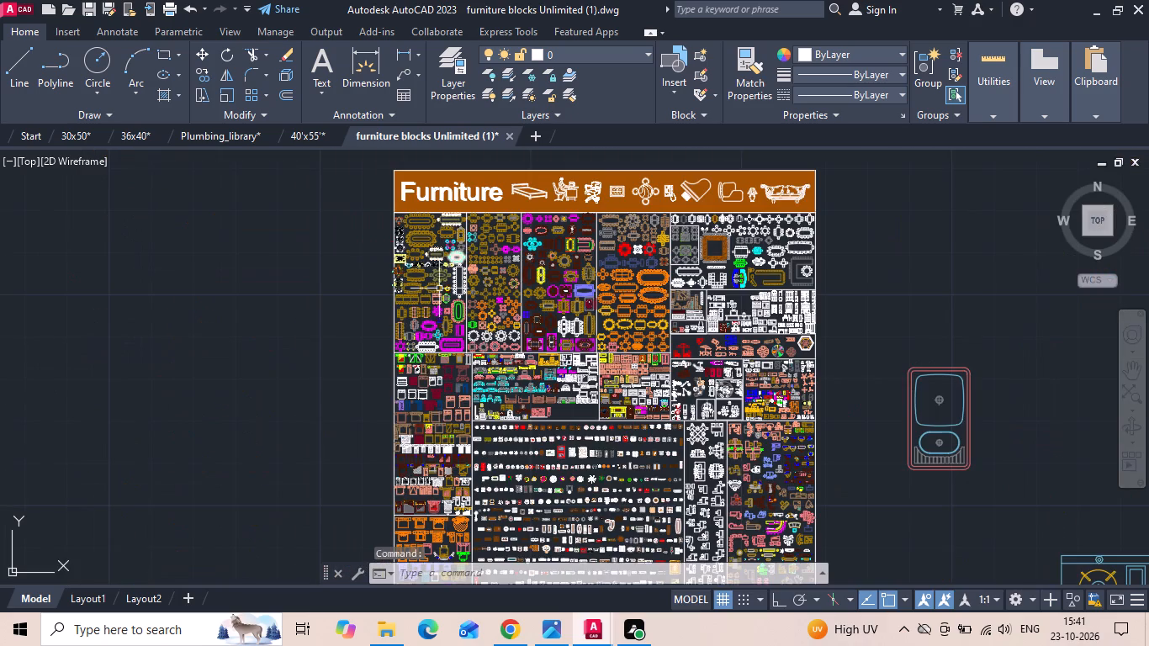
{"action": "scroll", "coordinate": [438, 471], "scroll_direction": "up", "scroll_amount": 3}
{"action": "middle_click_drag", "start_coordinate": [436, 454], "coordinate": [421, 236]}
{"action": "middle_click_drag", "start_coordinate": [400, 408], "coordinate": [416, 133]}
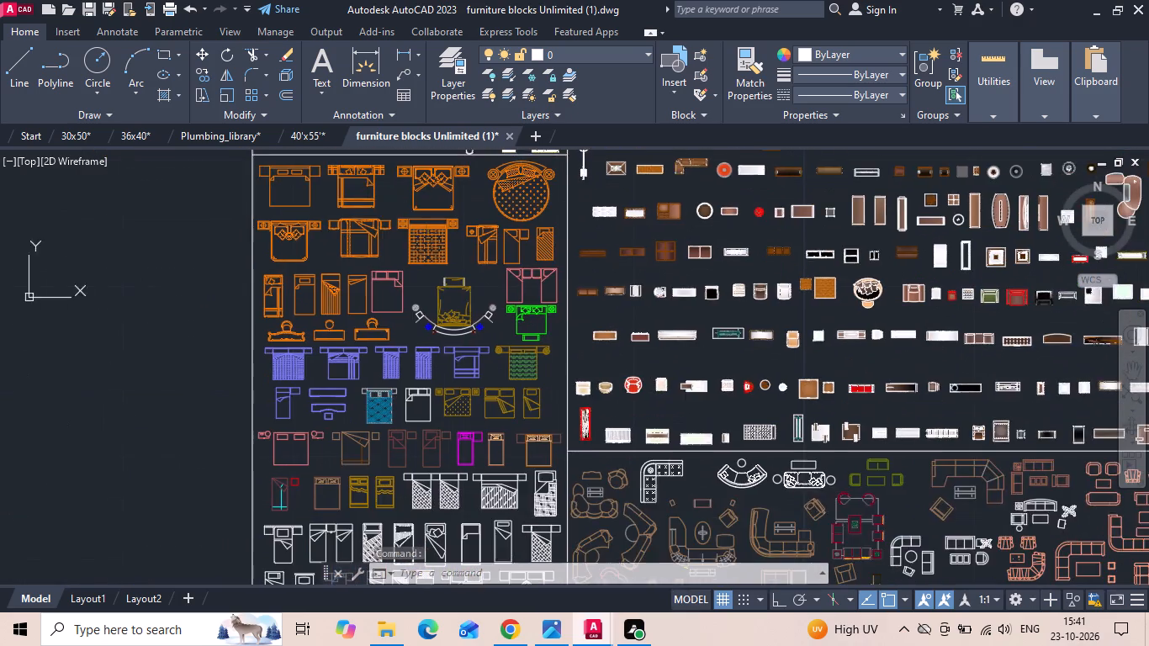
{"action": "middle_click_drag", "start_coordinate": [385, 315], "coordinate": [407, 153]}
{"action": "middle_click_drag", "start_coordinate": [357, 400], "coordinate": [368, 256]}
{"action": "middle_click_drag", "start_coordinate": [342, 469], "coordinate": [365, 318]}
{"action": "scroll", "coordinate": [379, 502], "scroll_direction": "up", "scroll_amount": 2}
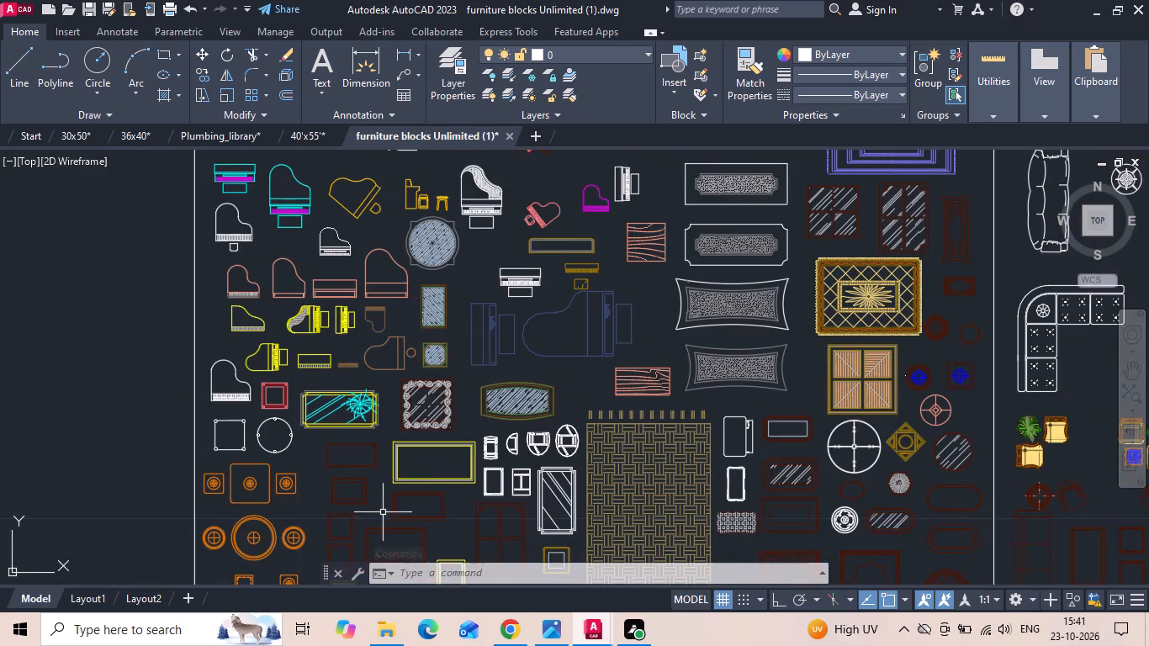
{"action": "middle_click_drag", "start_coordinate": [413, 420], "coordinate": [431, 287]}
{"action": "scroll", "coordinate": [477, 485], "scroll_direction": "up", "scroll_amount": 1}
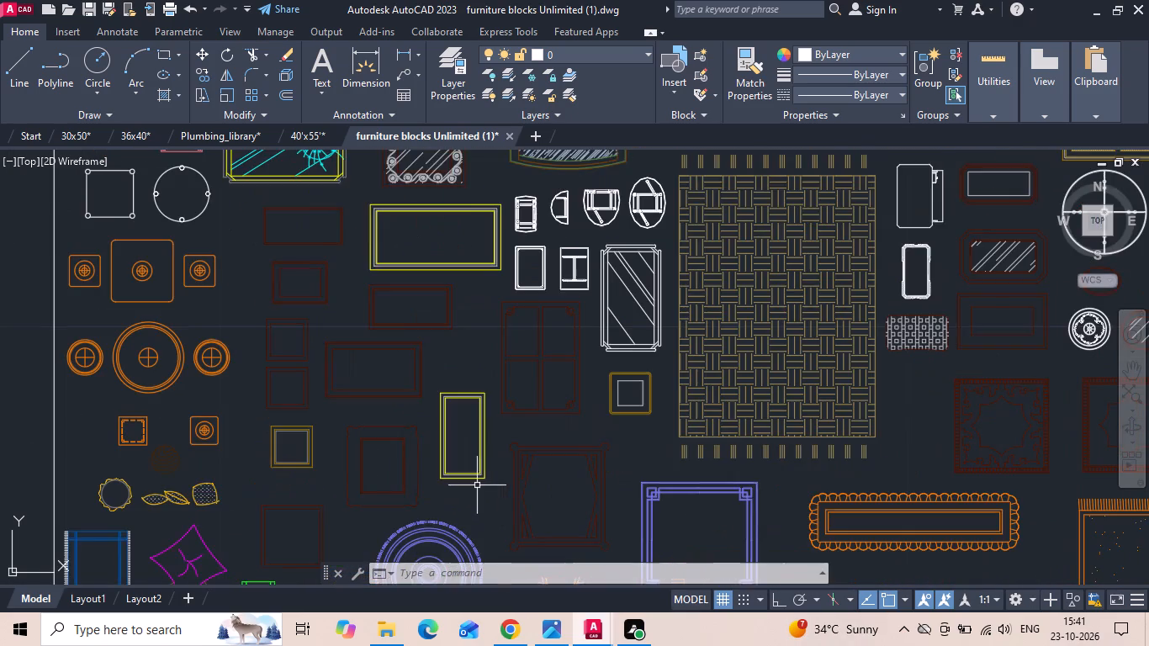
{"action": "middle_click_drag", "start_coordinate": [474, 464], "coordinate": [490, 352]}
{"action": "scroll", "coordinate": [498, 264], "scroll_direction": "down", "scroll_amount": 1}
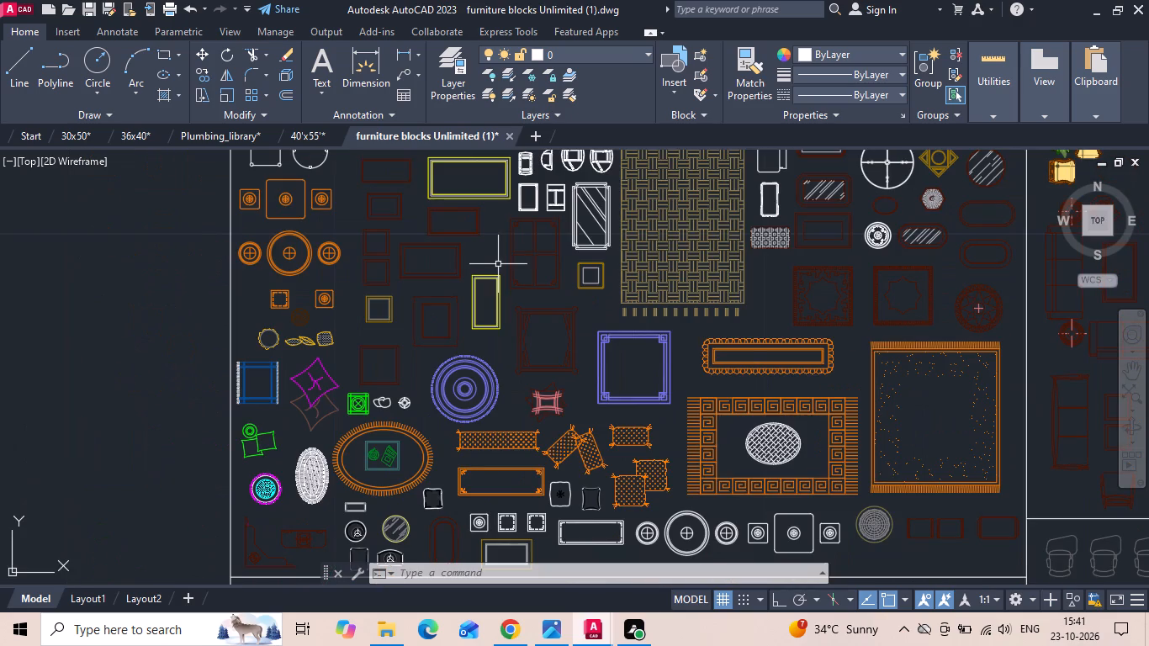
{"action": "middle_click_drag", "start_coordinate": [482, 354], "coordinate": [485, 280]}
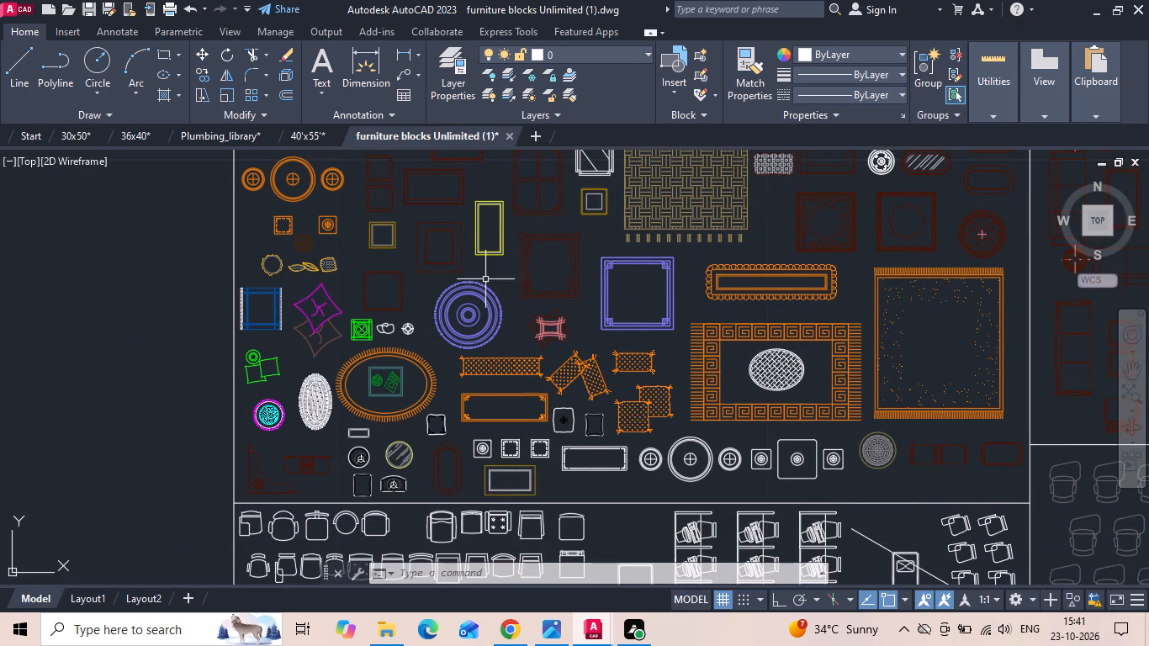
{"action": "left_click", "coordinate": [552, 481]}
{"action": "left_click", "coordinate": [526, 497]}
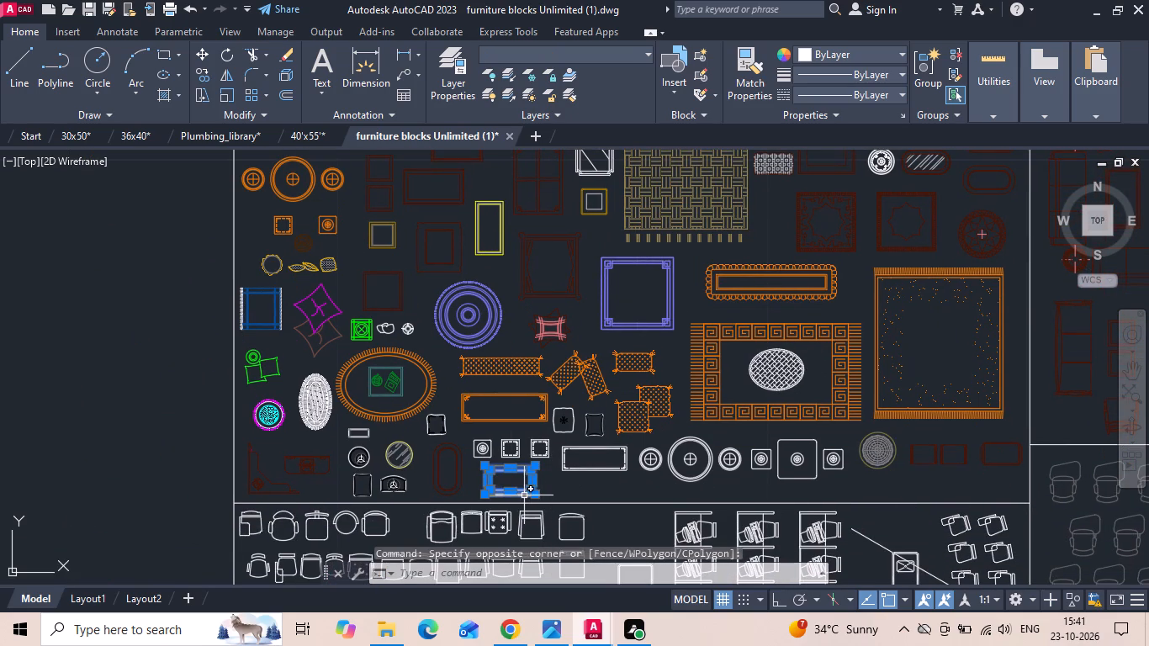
{"action": "key", "text": "ctrl+c"}
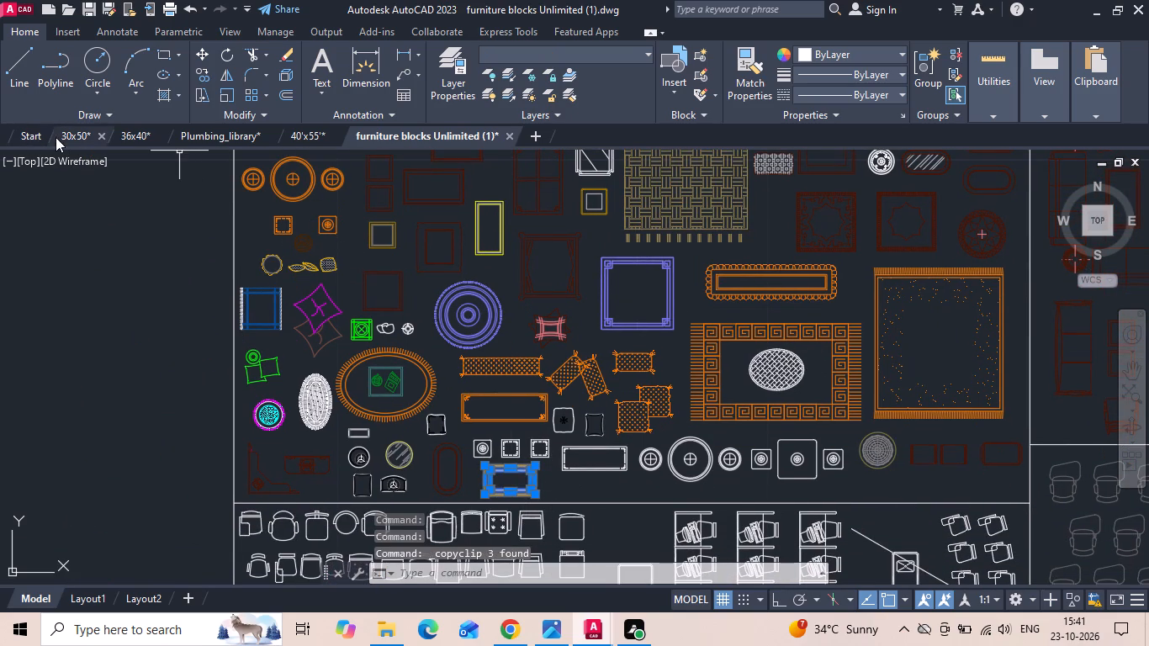
Paste the copied rectangular table into the 30x50 drawing, below the first floor's LIVING label.
{"action": "left_click", "coordinate": [58, 137]}
{"action": "key", "text": "ctrl+v"}
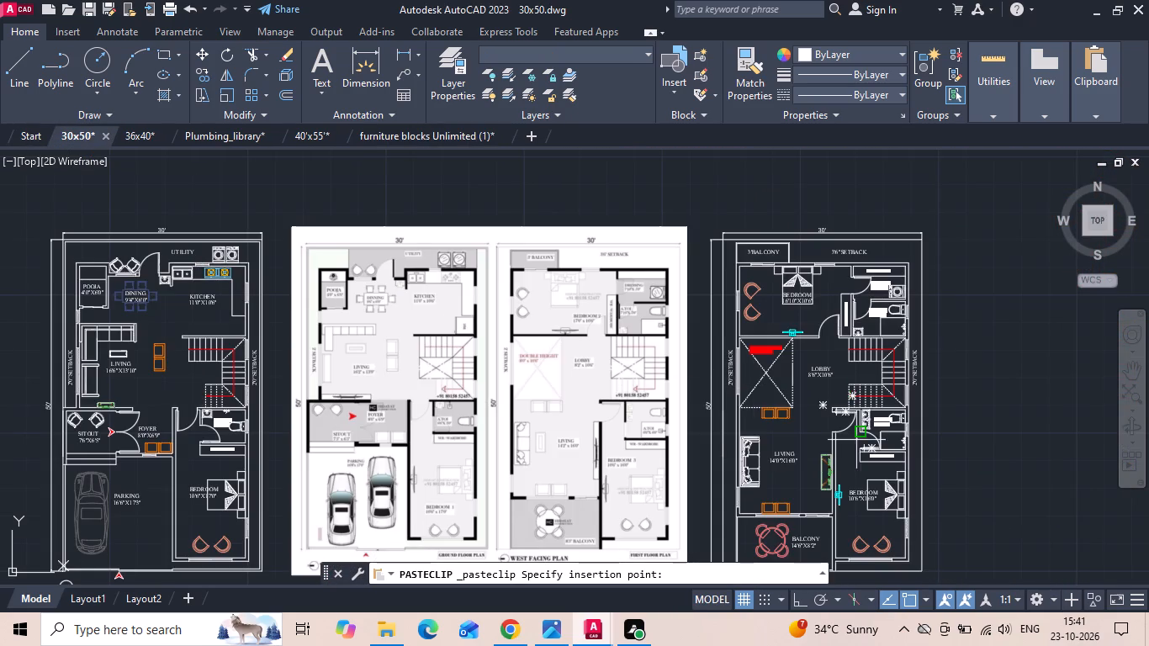
{"action": "scroll", "coordinate": [806, 474], "scroll_direction": "up", "scroll_amount": 3}
{"action": "left_click", "coordinate": [725, 459]}
Scale the pasted rectangular table below the first floor's LIVING label by 39.3701 from its lower-right corner.
{"action": "scroll", "coordinate": [728, 485], "scroll_direction": "up", "scroll_amount": 2}
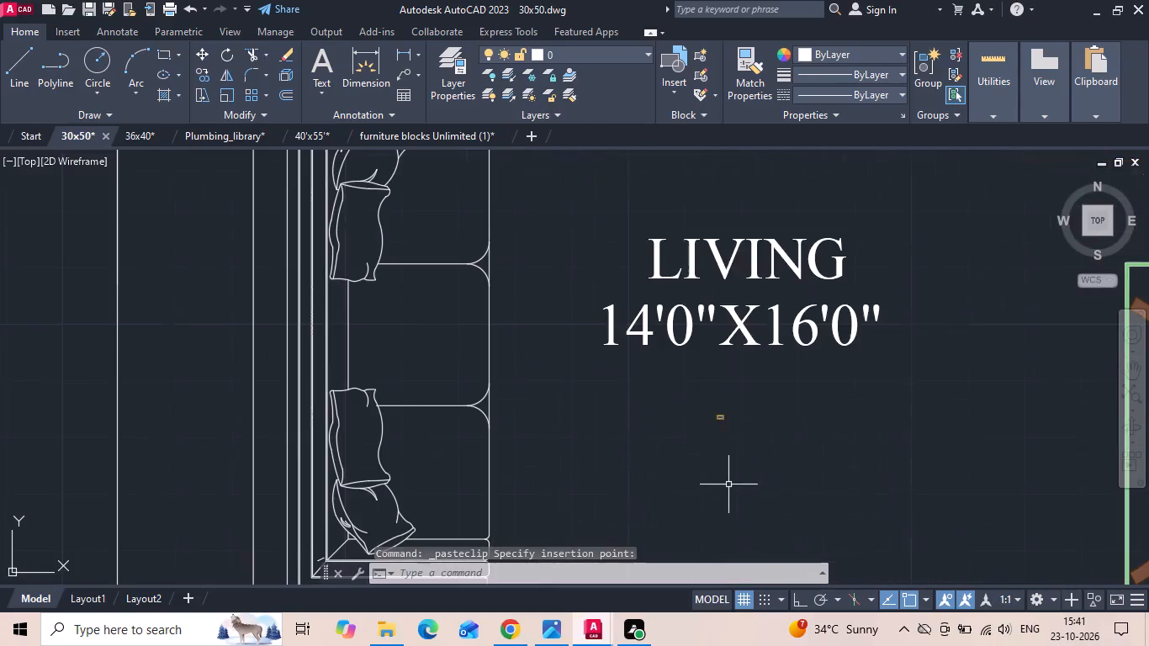
{"action": "left_click_drag", "start_coordinate": [740, 411], "coordinate": [736, 425]}
{"action": "left_click", "coordinate": [691, 453]}
{"action": "right_click", "coordinate": [691, 453]}
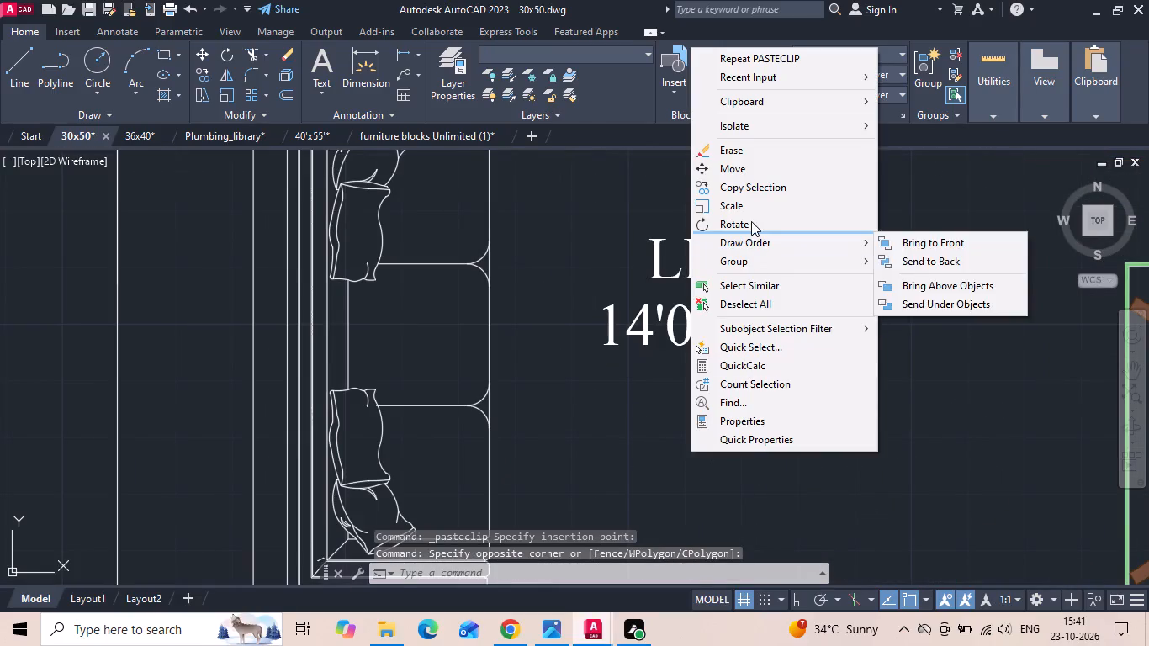
{"action": "left_click", "coordinate": [751, 209]}
{"action": "scroll", "coordinate": [737, 429], "scroll_direction": "up", "scroll_amount": 5}
{"action": "scroll", "coordinate": [606, 399], "scroll_direction": "up", "scroll_amount": 2}
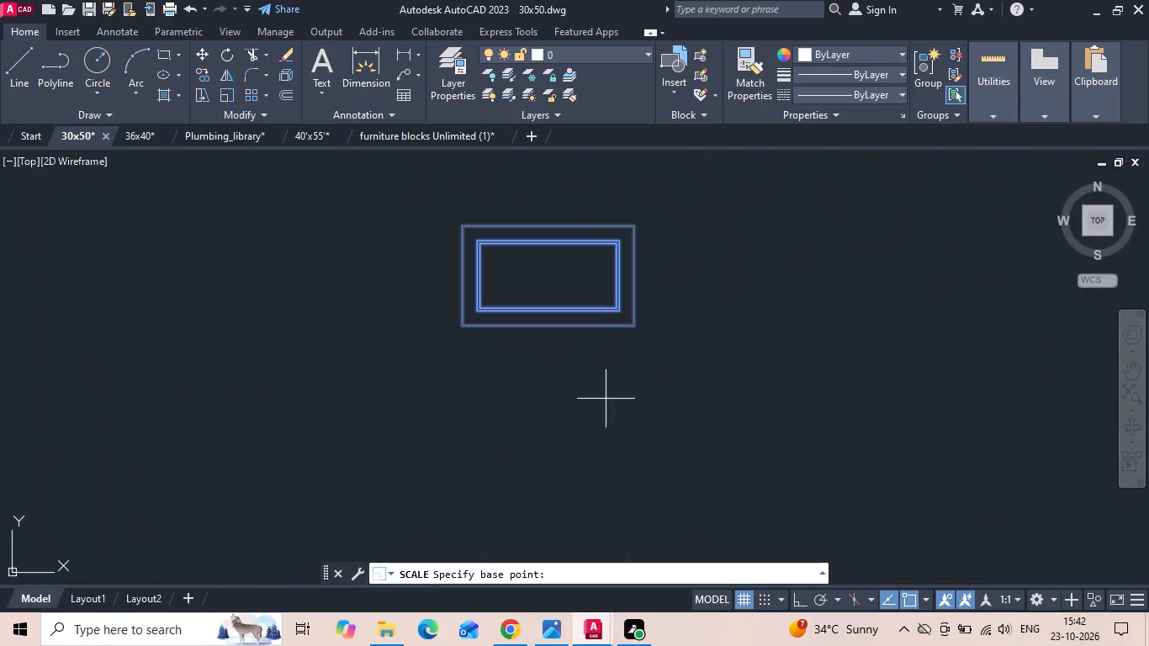
{"action": "left_click_drag", "start_coordinate": [634, 324], "coordinate": [635, 366]}
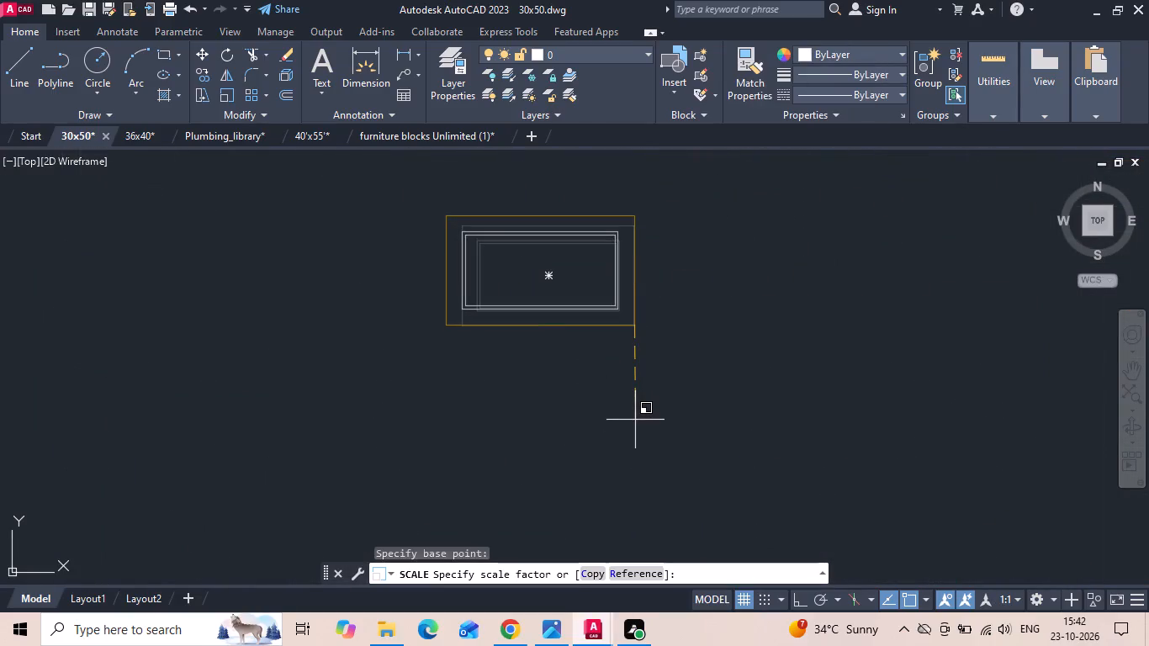
{"action": "type", "text": "39"}
{"action": "key", "text": "3"}
{"action": "key", "text": "BackSpace"}
{"action": "type", "text": ".37"}
{"action": "type", "text": "01"}
{"action": "key", "text": "Return"}
{"action": "scroll", "coordinate": [666, 385], "scroll_direction": "down", "scroll_amount": 9}
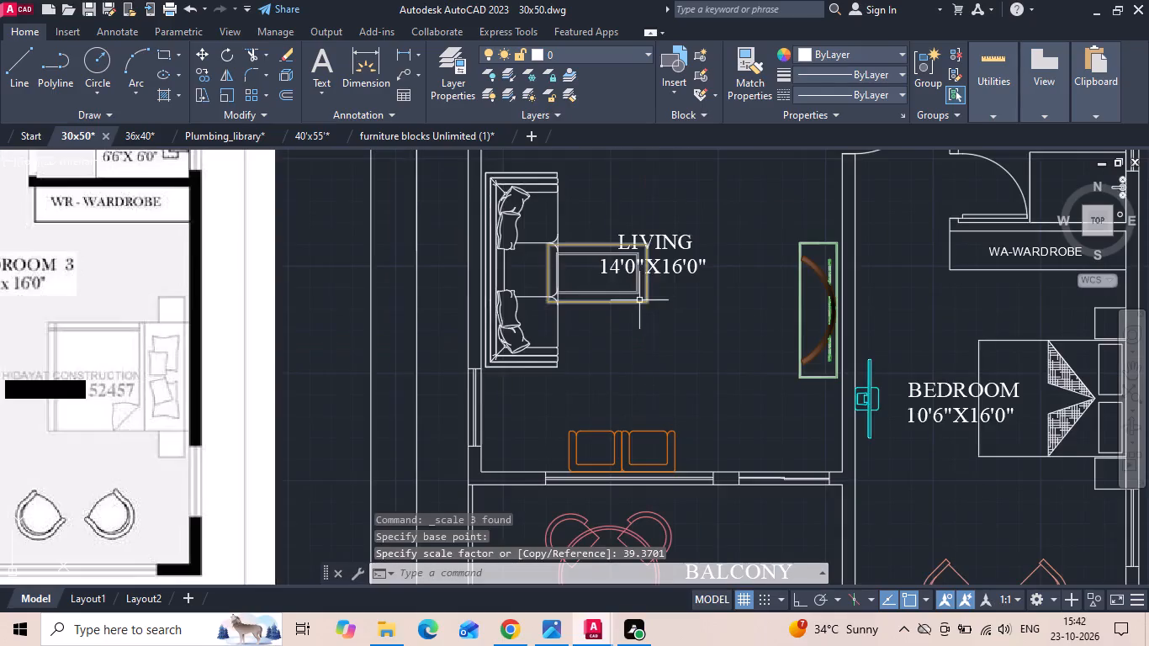
With Ortho on, rotate the first floor living room's centre table 270° so its long side runs parallel to the sofa.
{"action": "scroll", "coordinate": [632, 278], "scroll_direction": "up", "scroll_amount": 2}
{"action": "left_click_drag", "start_coordinate": [538, 186], "coordinate": [535, 230]}
{"action": "left_click", "coordinate": [504, 284]}
{"action": "right_click", "coordinate": [504, 284]}
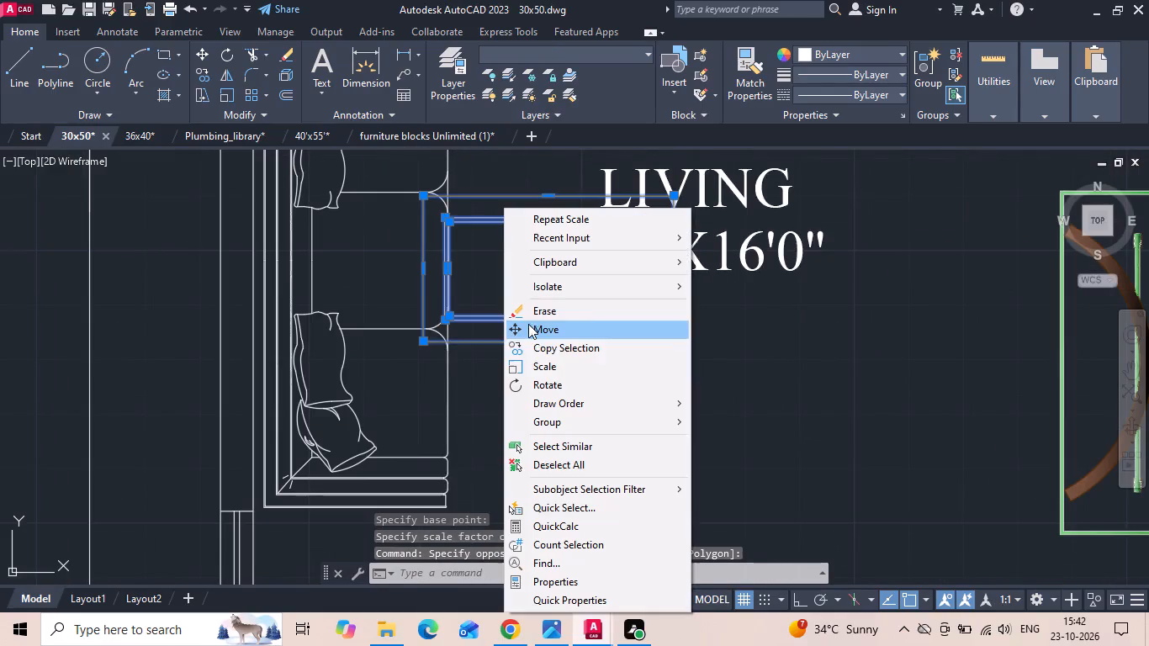
{"action": "left_click", "coordinate": [557, 380]}
{"action": "left_click_drag", "start_coordinate": [592, 316], "coordinate": [598, 328]}
{"action": "key", "text": "F8"}
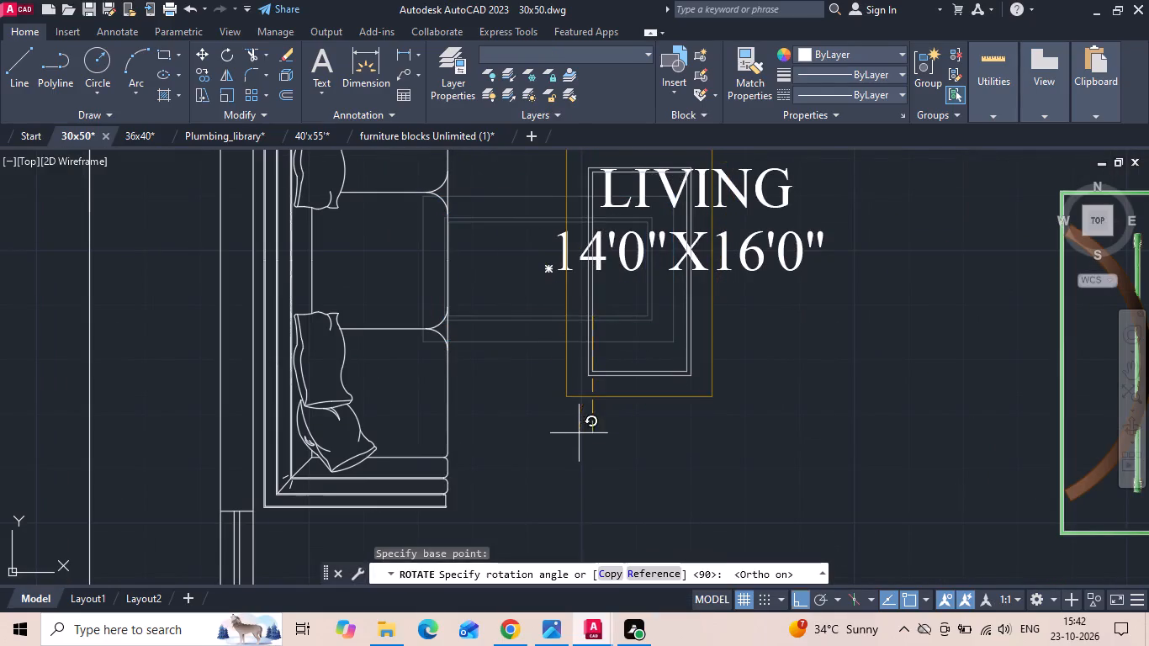
{"action": "left_click", "coordinate": [581, 439]}
Move the first floor's LIVING 14'0"X16'0" label straight up, clear of the centre table.
{"action": "scroll", "coordinate": [585, 447], "scroll_direction": "down", "scroll_amount": 3}
{"action": "scroll", "coordinate": [640, 388], "scroll_direction": "down", "scroll_amount": 1}
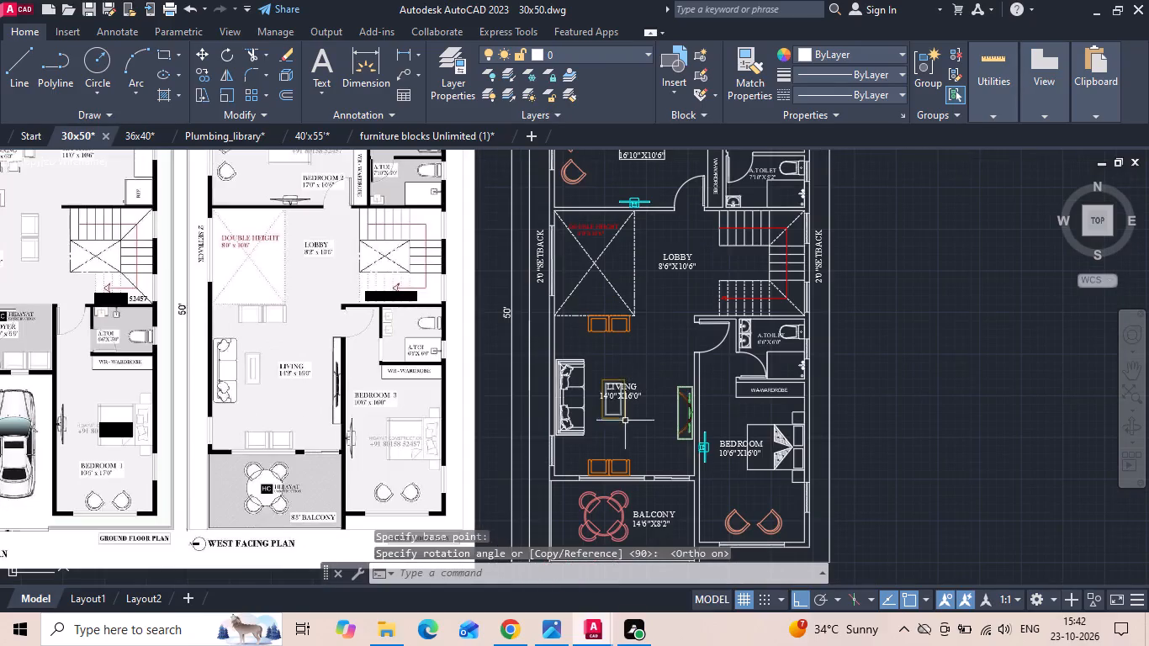
{"action": "scroll", "coordinate": [623, 425], "scroll_direction": "up", "scroll_amount": 3}
{"action": "left_click", "coordinate": [638, 310]}
{"action": "right_click", "coordinate": [637, 310]}
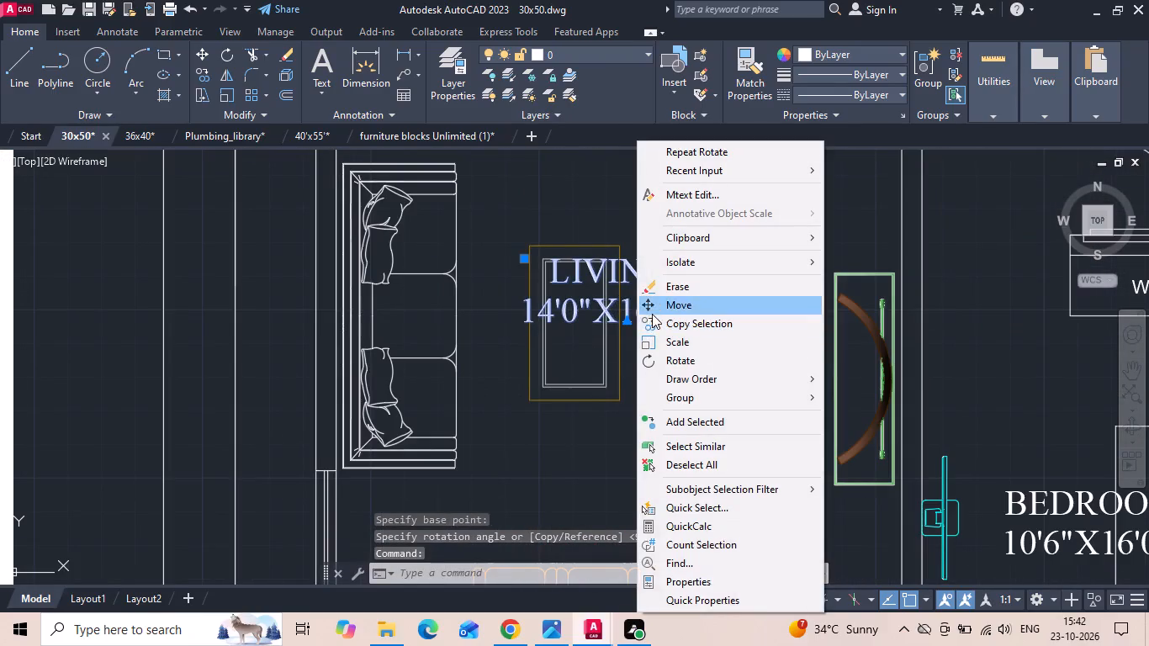
{"action": "left_click", "coordinate": [652, 314]}
{"action": "left_click_drag", "start_coordinate": [675, 239], "coordinate": [677, 209]}
{"action": "left_click", "coordinate": [678, 140]}
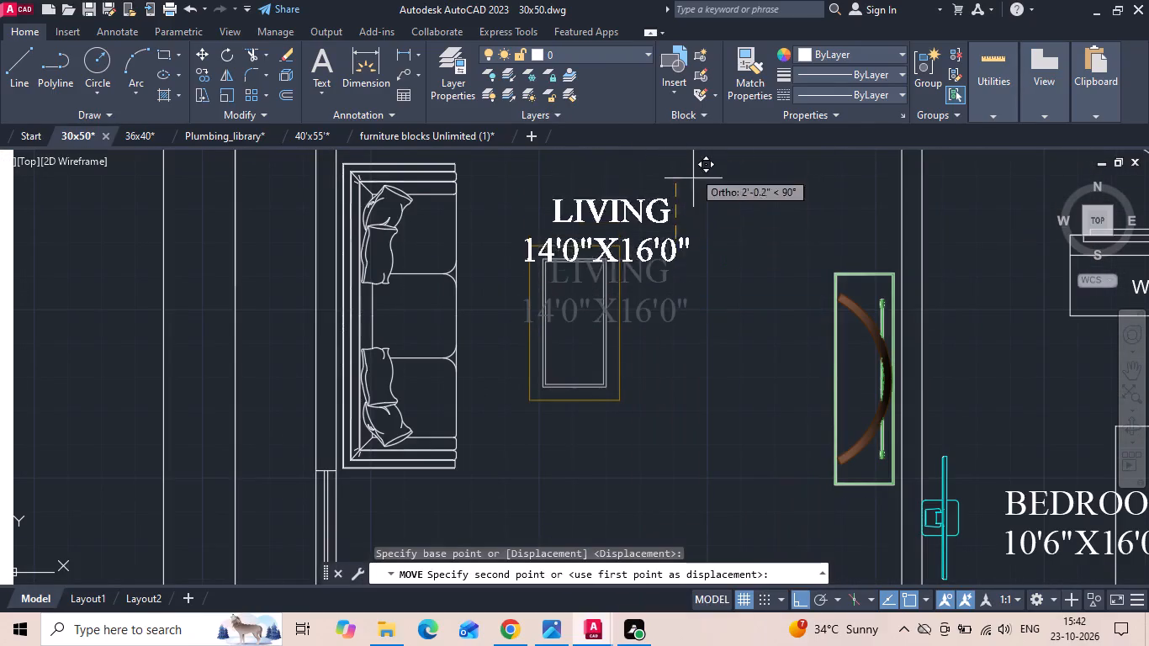
{"action": "middle_click_drag", "start_coordinate": [695, 205], "coordinate": [701, 278]}
{"action": "left_click", "coordinate": [708, 196]}
{"action": "scroll", "coordinate": [702, 212], "scroll_direction": "down", "scroll_amount": 2}
{"action": "scroll", "coordinate": [667, 276], "scroll_direction": "up", "scroll_amount": 2}
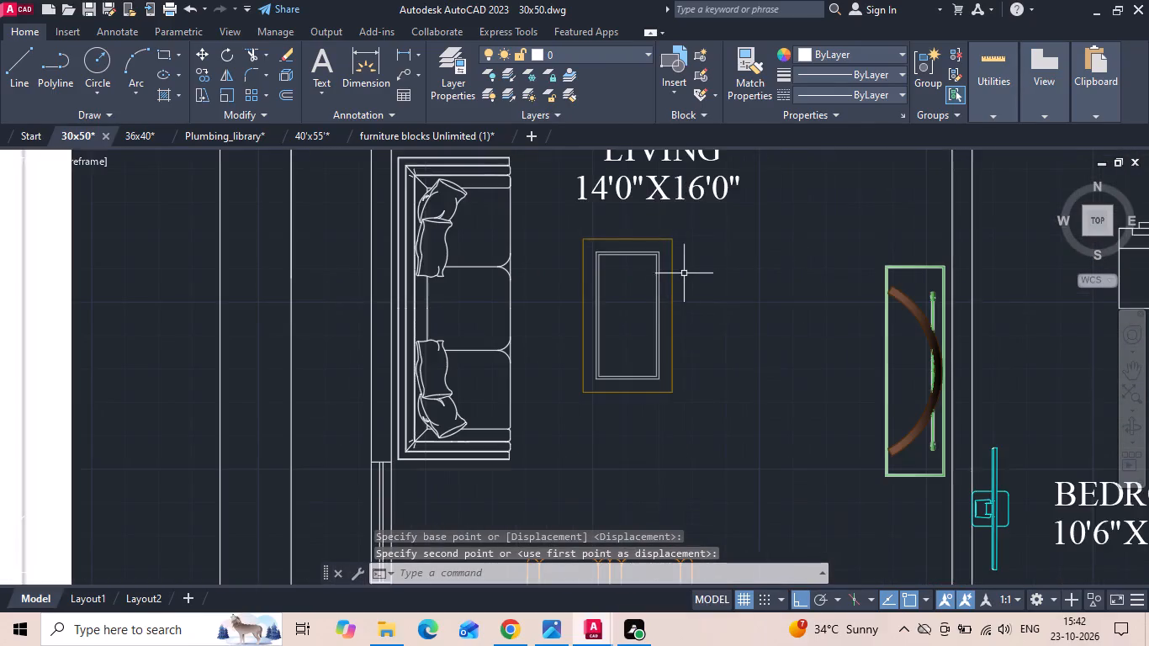
Save the drawing.
{"action": "scroll", "coordinate": [643, 323], "scroll_direction": "down", "scroll_amount": 2}
{"action": "key", "text": "ctrl+s"}
{"action": "key", "text": "ctrl+s"}
{"action": "key", "text": "ctrl+s"}
{"action": "key", "text": "ctrl+s"}
{"action": "key", "text": "ctrl+s"}
{"action": "key", "text": "ctrl+s"}
{"action": "key", "text": "ctrl+s"}
{"action": "key", "text": "ctrl+s"}
{"action": "key", "text": "ctrl+s"}
{"action": "key", "text": "ctrl+s"}
{"action": "key", "text": "ctrl+s"}
{"action": "key", "text": "ctrl+s"}
{"action": "key", "text": "ctrl+s"}
{"action": "key", "text": "ctrl+s"}
{"action": "key", "text": "ctrl+s"}
{"action": "key", "text": "ctrl+s"}
{"action": "key", "text": "ctrl+s"}
{"action": "key", "text": "ctrl+s"}
{"action": "key", "text": "ctrl+s"}
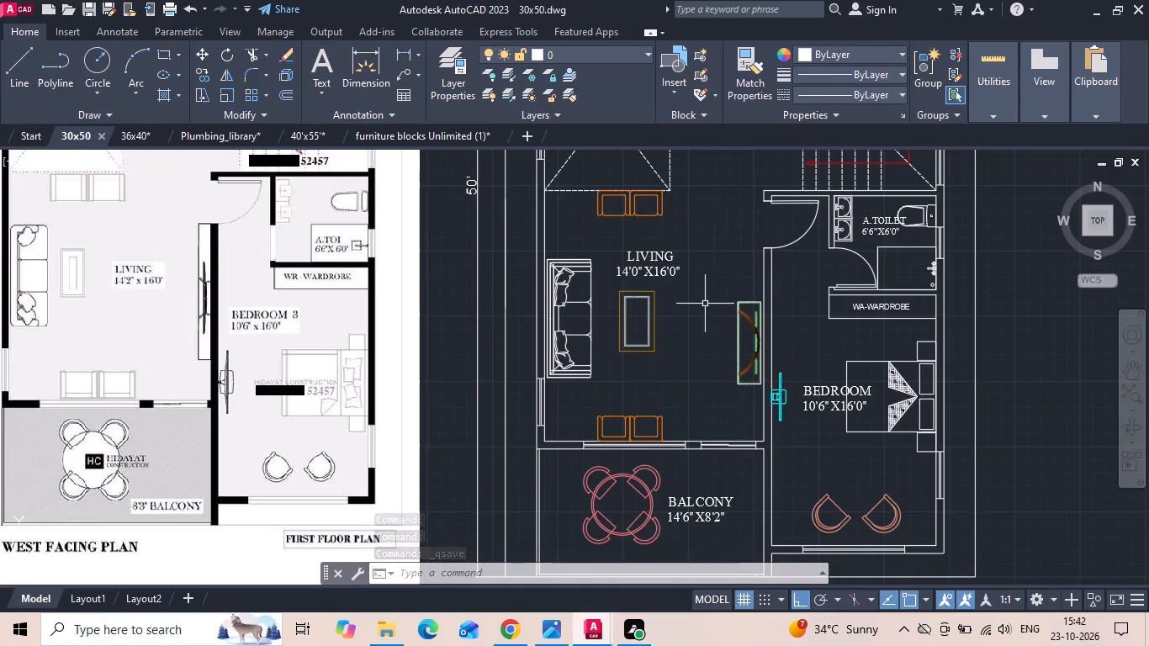
Scale up the TV in the first floor's 10'6"X16'0" bedroom slightly, using its wall-side edge as the base point.
{"action": "scroll", "coordinate": [890, 439], "scroll_direction": "up", "scroll_amount": 2}
{"action": "scroll", "coordinate": [679, 363], "scroll_direction": "up", "scroll_amount": 1}
{"action": "left_click", "coordinate": [592, 331]}
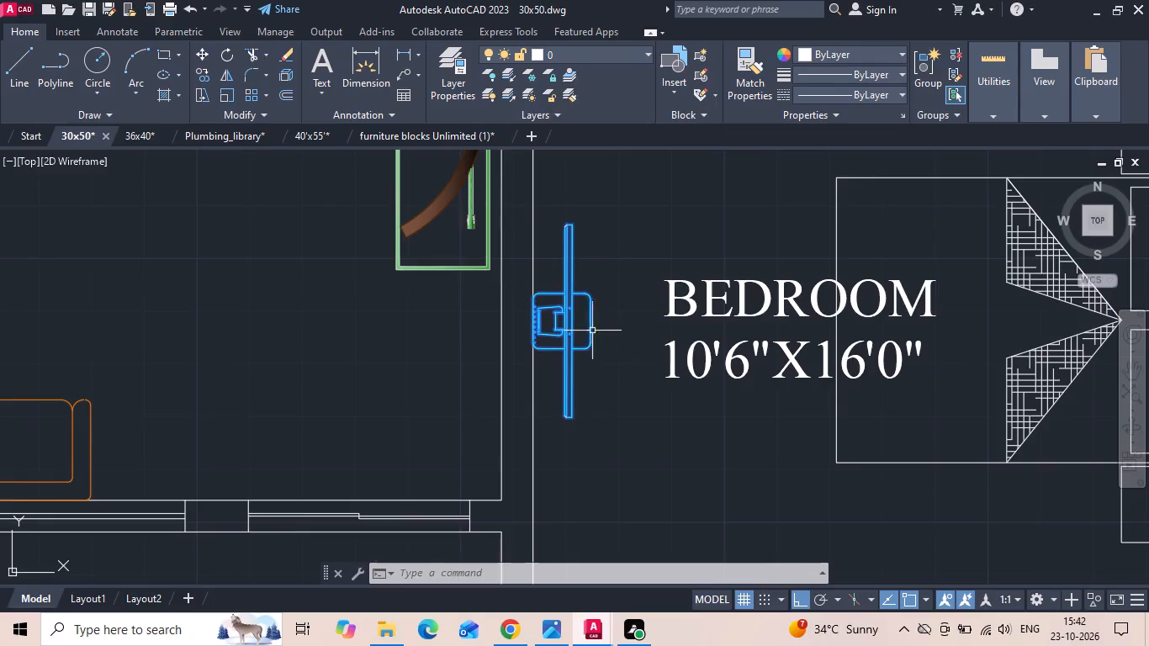
{"action": "right_click", "coordinate": [590, 330]}
{"action": "left_click", "coordinate": [611, 336]}
{"action": "scroll", "coordinate": [518, 324], "scroll_direction": "up", "scroll_amount": 2}
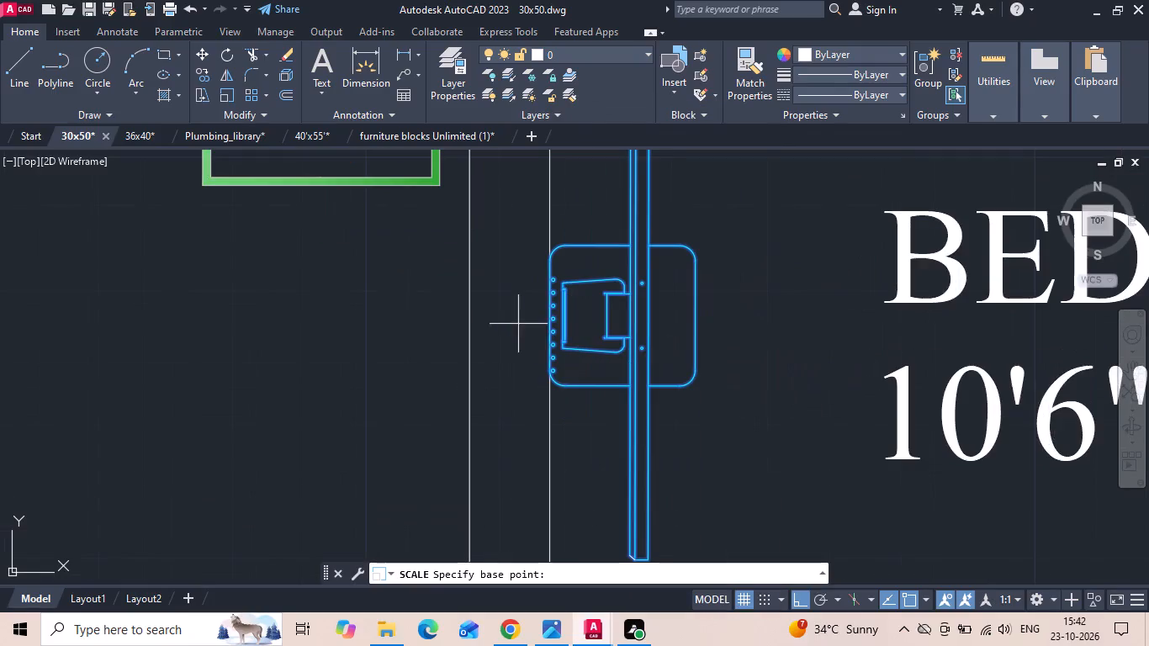
{"action": "left_click", "coordinate": [545, 326]}
{"action": "scroll", "coordinate": [545, 333], "scroll_direction": "down", "scroll_amount": 2}
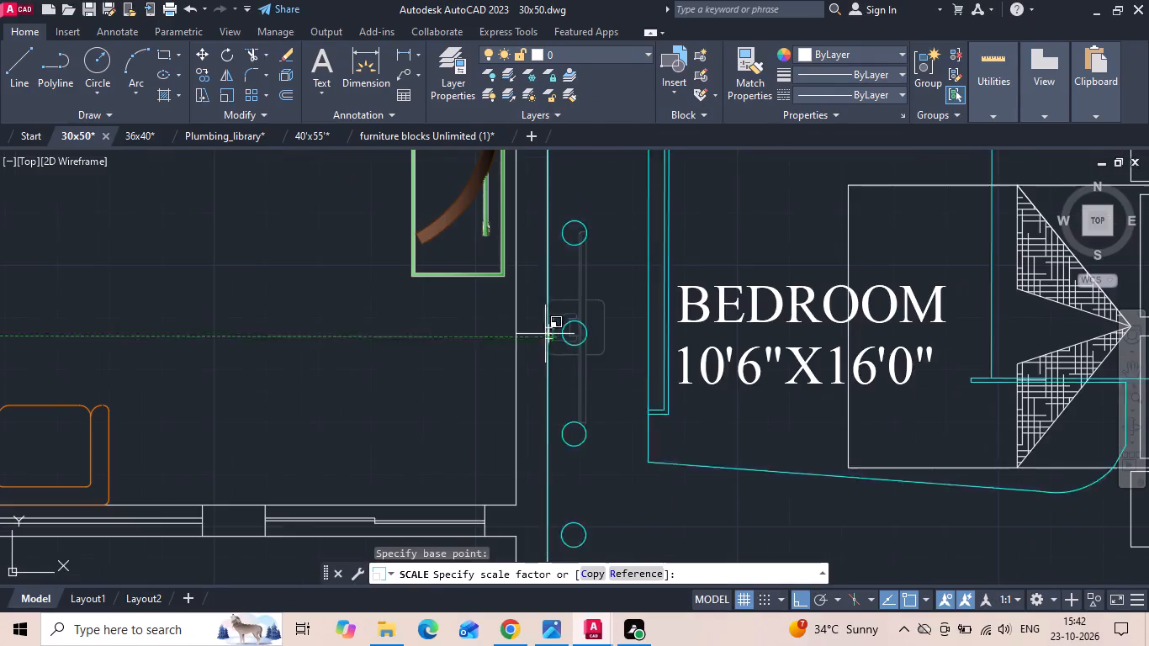
{"action": "scroll", "coordinate": [490, 442], "scroll_direction": "down", "scroll_amount": 3}
{"action": "scroll", "coordinate": [475, 450], "scroll_direction": "up", "scroll_amount": 2}
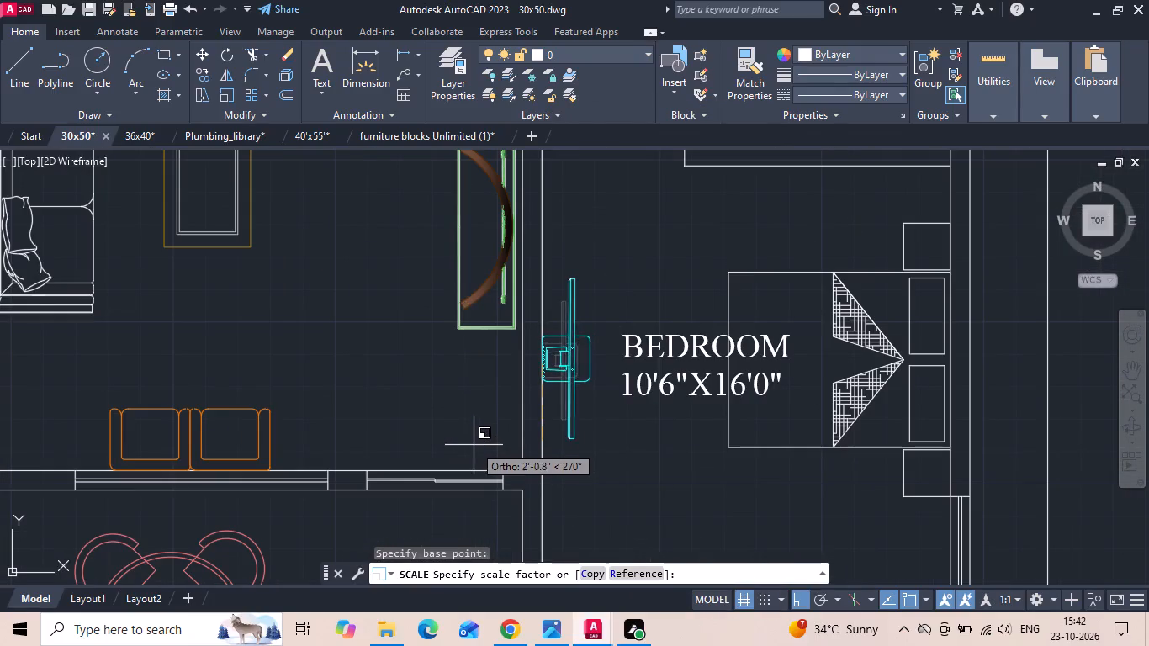
{"action": "left_click", "coordinate": [474, 445]}
Erase the TV on the lower wall of the first floor's 16'10"X10'6" bedroom.
{"action": "scroll", "coordinate": [682, 389], "scroll_direction": "down", "scroll_amount": 4}
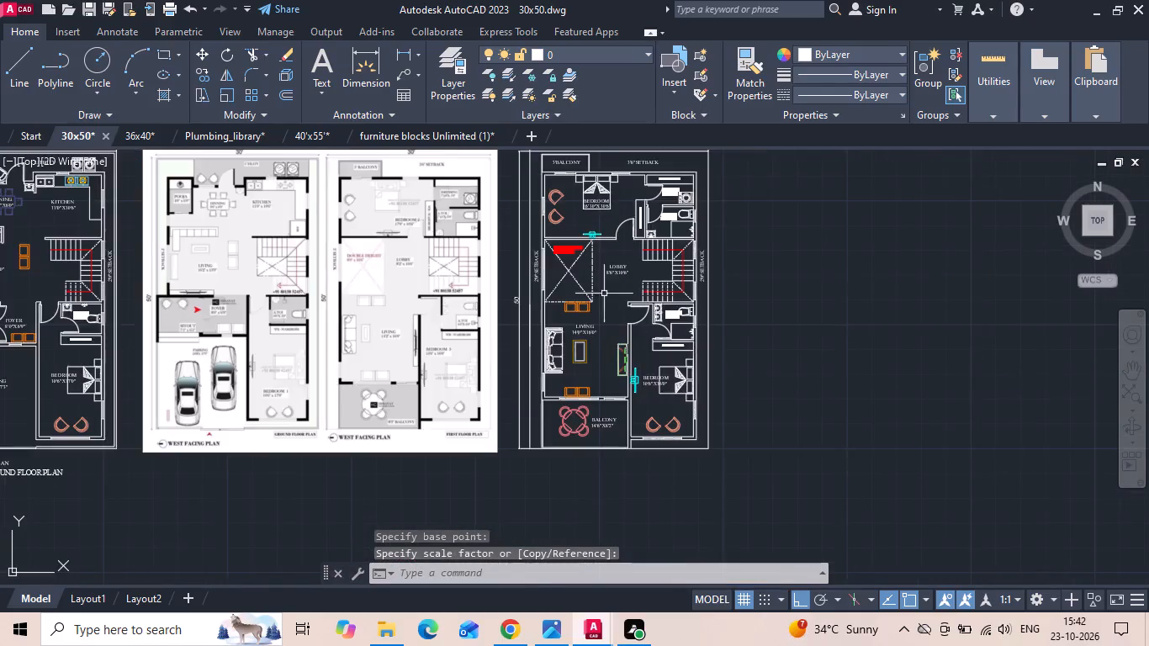
{"action": "scroll", "coordinate": [588, 236], "scroll_direction": "up", "scroll_amount": 2}
{"action": "left_click", "coordinate": [589, 227]}
{"action": "key", "text": "Delete"}
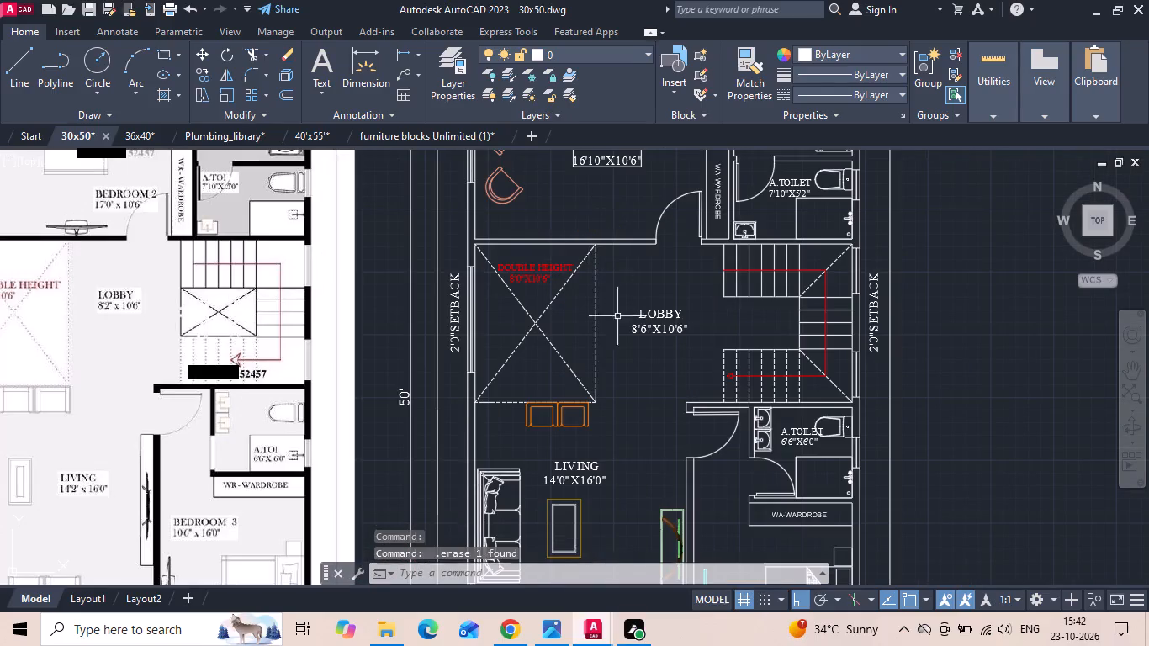
Copy the enlarged TV from the 10'6"X16'0" bedroom straight up to the doorway of the 16'10"X10'6" bedroom.
{"action": "middle_click_drag", "start_coordinate": [644, 334], "coordinate": [596, 210]}
{"action": "left_click", "coordinate": [663, 479]}
{"action": "right_click", "coordinate": [663, 479]}
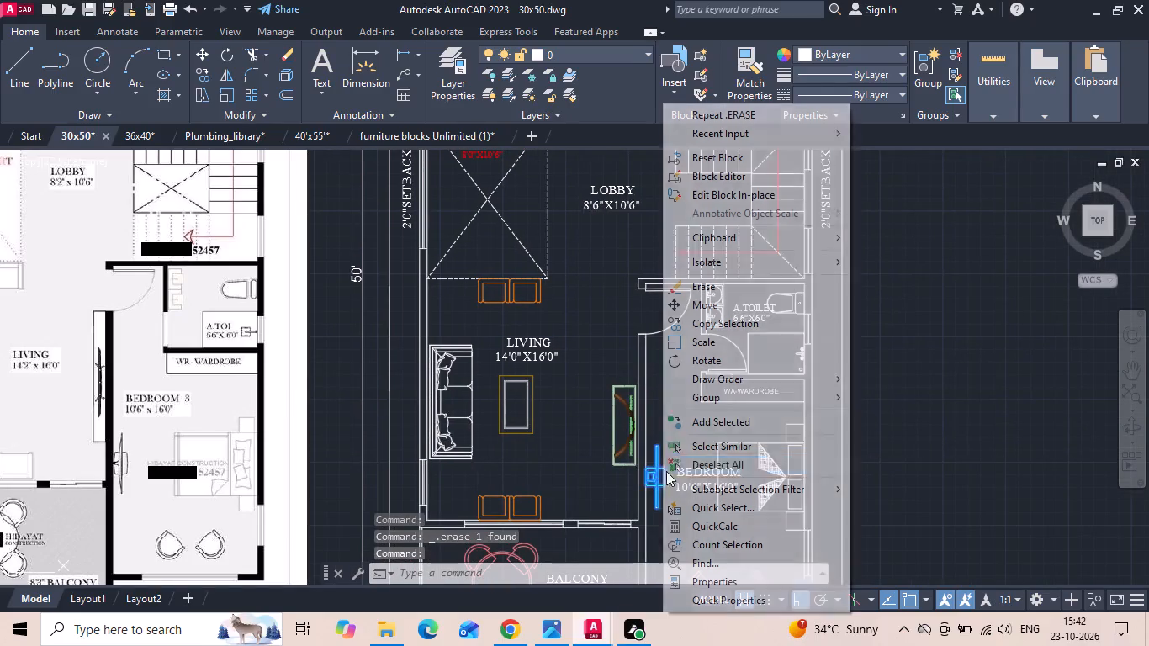
{"action": "left_click", "coordinate": [697, 331]}
{"action": "left_click_drag", "start_coordinate": [655, 490], "coordinate": [656, 421]}
{"action": "middle_click_drag", "start_coordinate": [598, 238], "coordinate": [601, 520]}
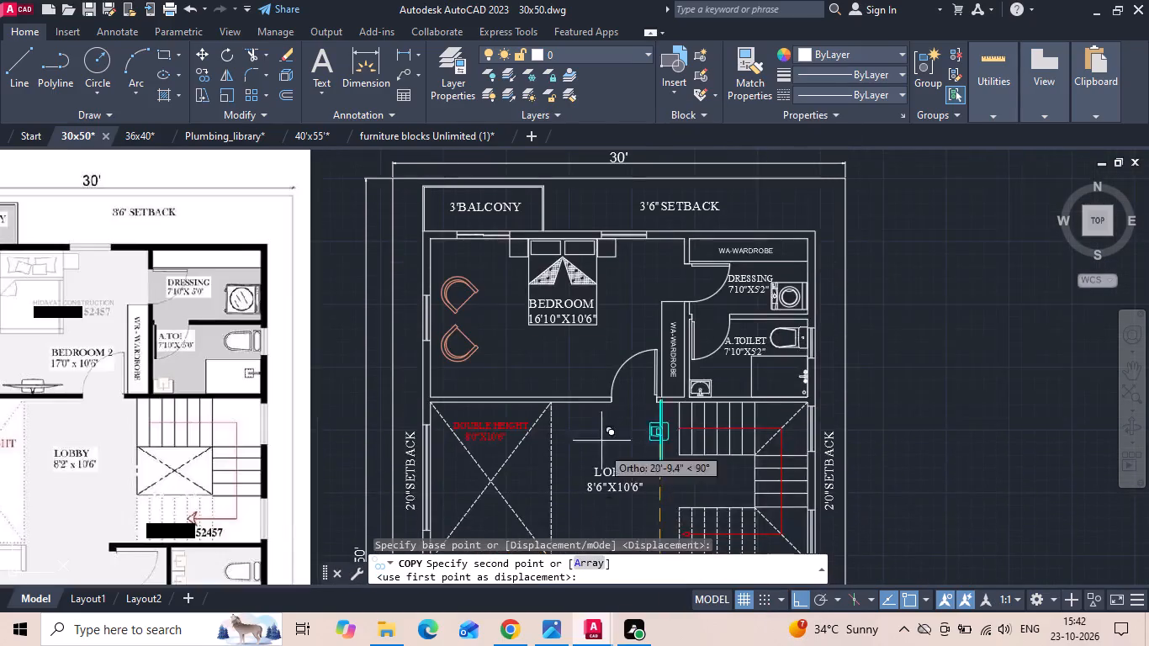
{"action": "scroll", "coordinate": [600, 423], "scroll_direction": "up", "scroll_amount": 3}
{"action": "left_click", "coordinate": [574, 282]}
{"action": "key", "text": "Escape"}
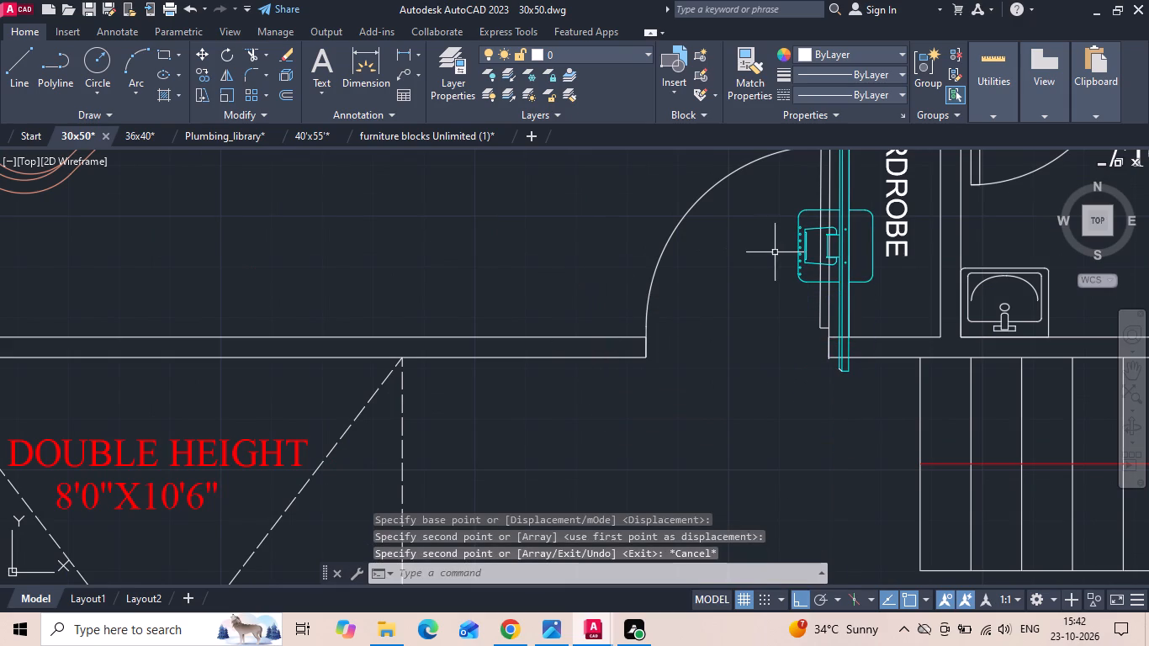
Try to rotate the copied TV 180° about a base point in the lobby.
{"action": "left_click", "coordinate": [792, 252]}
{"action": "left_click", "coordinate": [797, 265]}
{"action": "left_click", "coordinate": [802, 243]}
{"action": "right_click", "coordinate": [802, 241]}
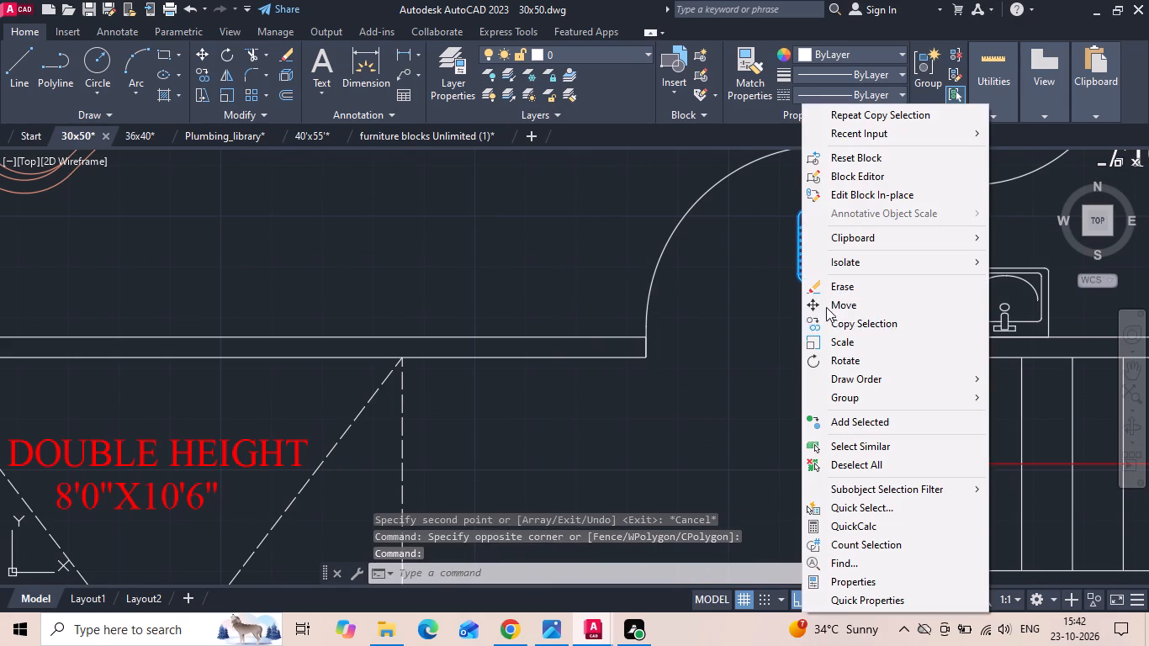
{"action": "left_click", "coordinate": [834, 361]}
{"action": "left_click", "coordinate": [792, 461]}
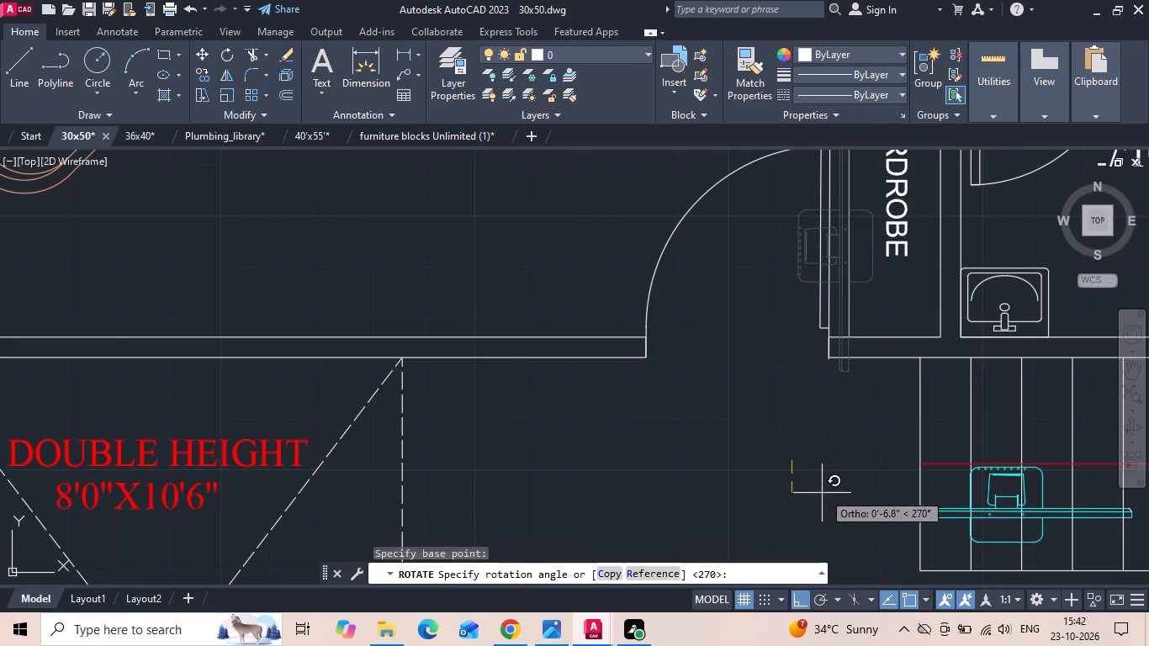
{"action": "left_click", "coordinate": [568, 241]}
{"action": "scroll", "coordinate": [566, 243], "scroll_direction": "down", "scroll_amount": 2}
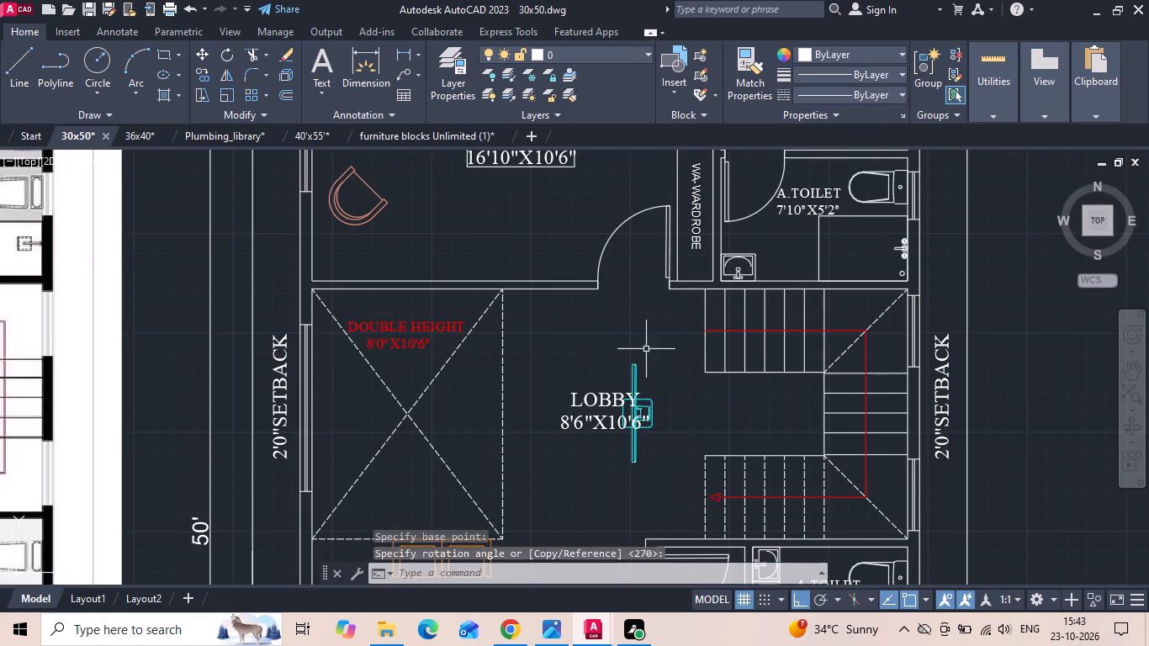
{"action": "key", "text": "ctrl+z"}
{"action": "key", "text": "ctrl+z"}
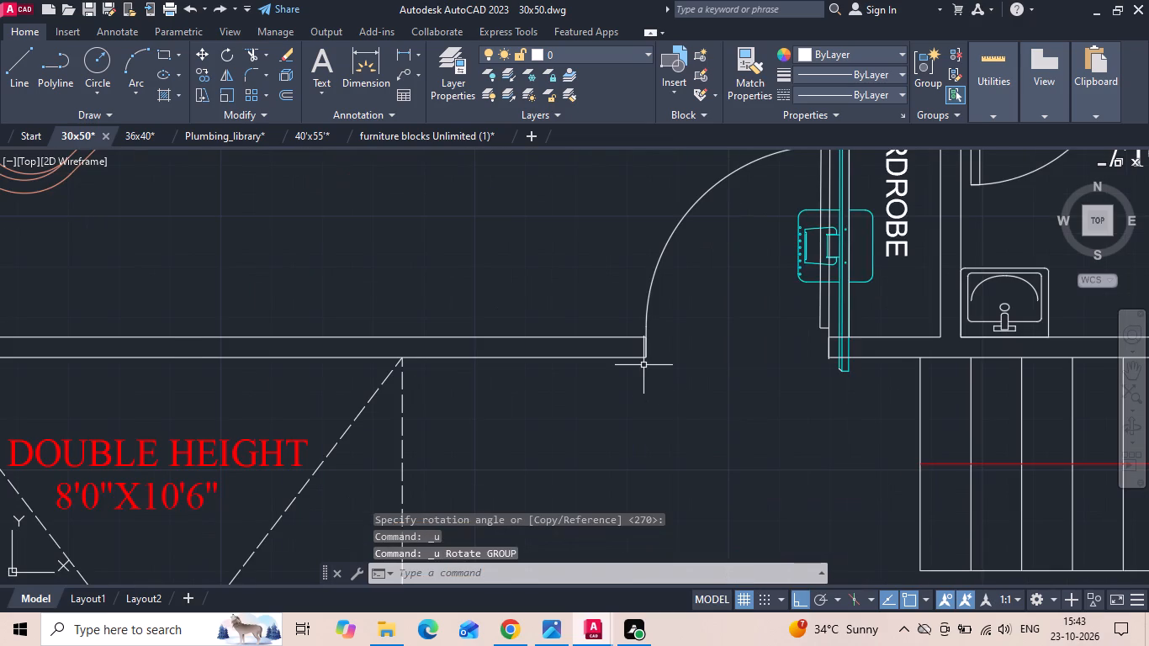
Rotate the copied TV 90° with Ortho on so its screen runs parallel to the 16'10"X10'6" bedroom's lower wall.
{"action": "scroll", "coordinate": [643, 365], "scroll_direction": "down", "scroll_amount": 1}
{"action": "scroll", "coordinate": [728, 306], "scroll_direction": "up", "scroll_amount": 2}
{"action": "left_click", "coordinate": [749, 263]}
{"action": "left_click", "coordinate": [750, 243]}
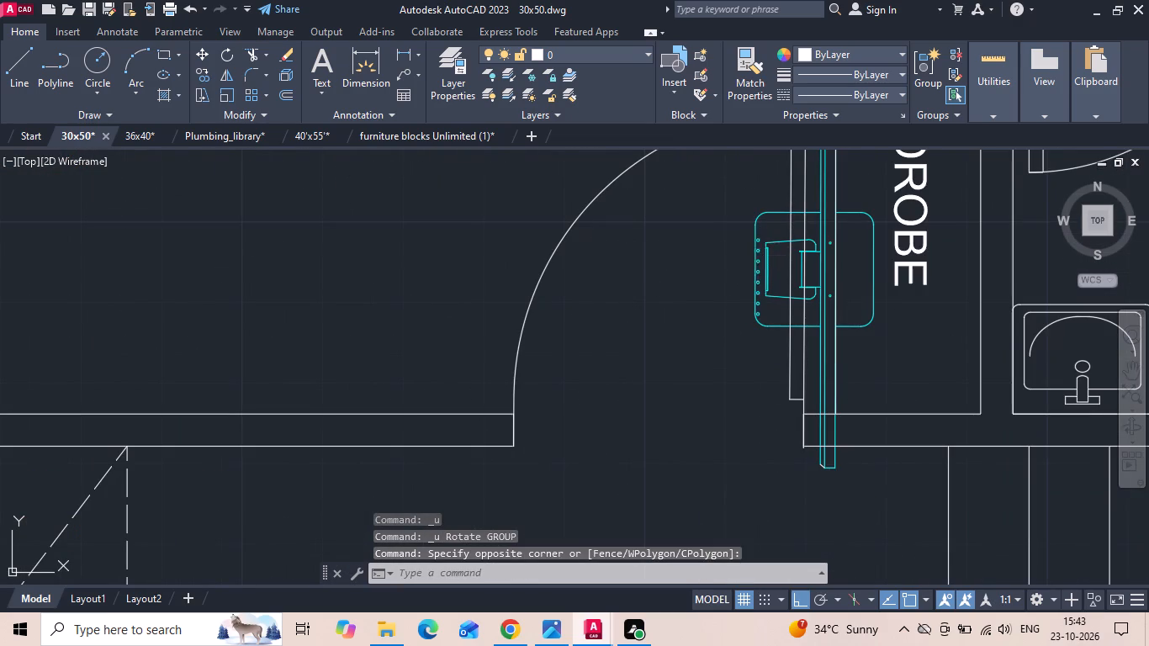
{"action": "left_click", "coordinate": [758, 257]}
{"action": "right_click", "coordinate": [757, 260]}
{"action": "left_click", "coordinate": [786, 357]}
{"action": "left_click", "coordinate": [682, 299]}
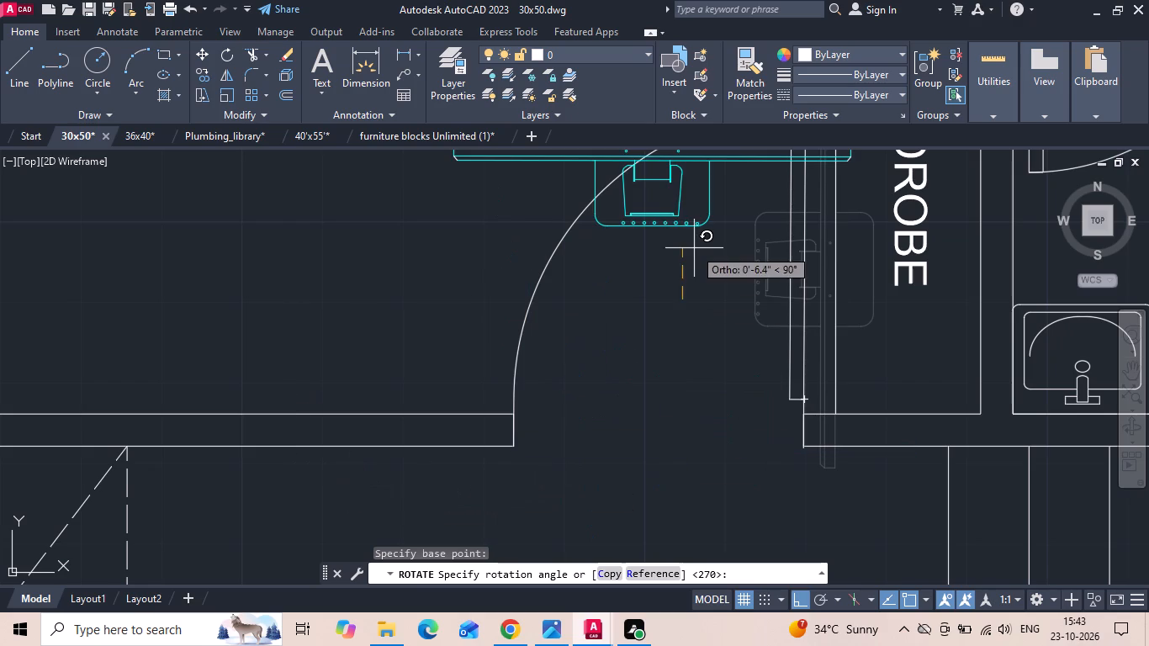
{"action": "left_click", "coordinate": [702, 217]}
{"action": "left_click_drag", "start_coordinate": [703, 284], "coordinate": [704, 319]}
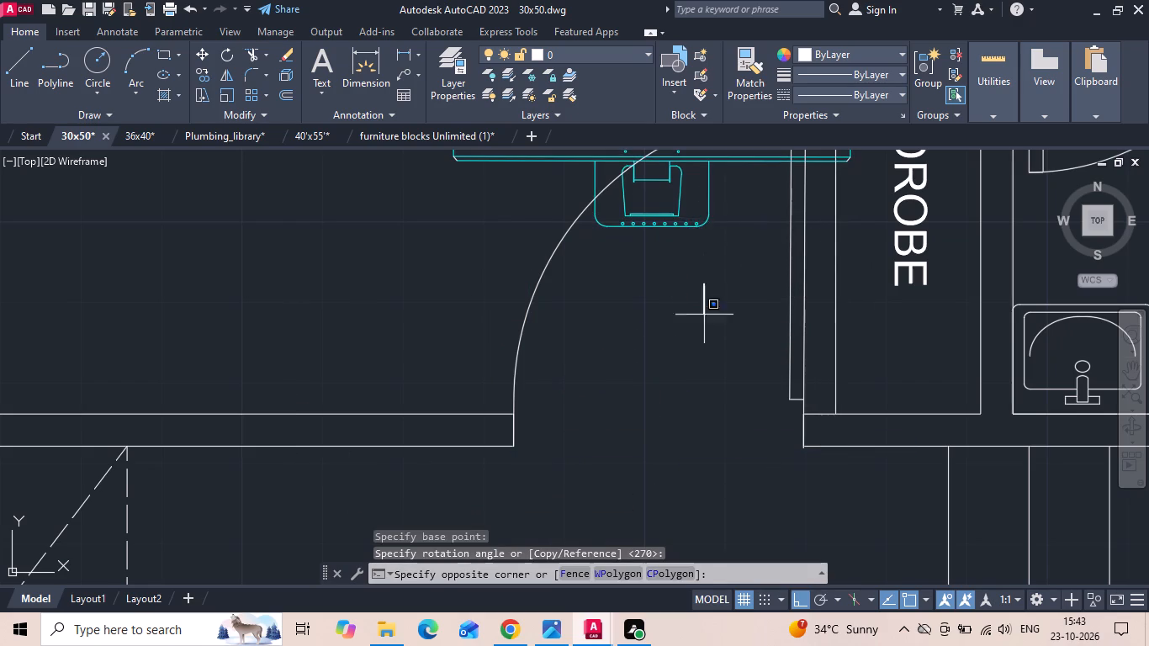
{"action": "left_click_drag", "start_coordinate": [704, 319], "coordinate": [704, 320]}
{"action": "scroll", "coordinate": [683, 368], "scroll_direction": "down", "scroll_amount": 2}
{"action": "scroll", "coordinate": [680, 357], "scroll_direction": "up", "scroll_amount": 1}
{"action": "left_click", "coordinate": [680, 352]}
{"action": "key", "text": "Escape"}
Move the rotated TV from the doorway onto the lower wall of the first floor's 16'10"X10'6" bedroom.
{"action": "left_click", "coordinate": [573, 243]}
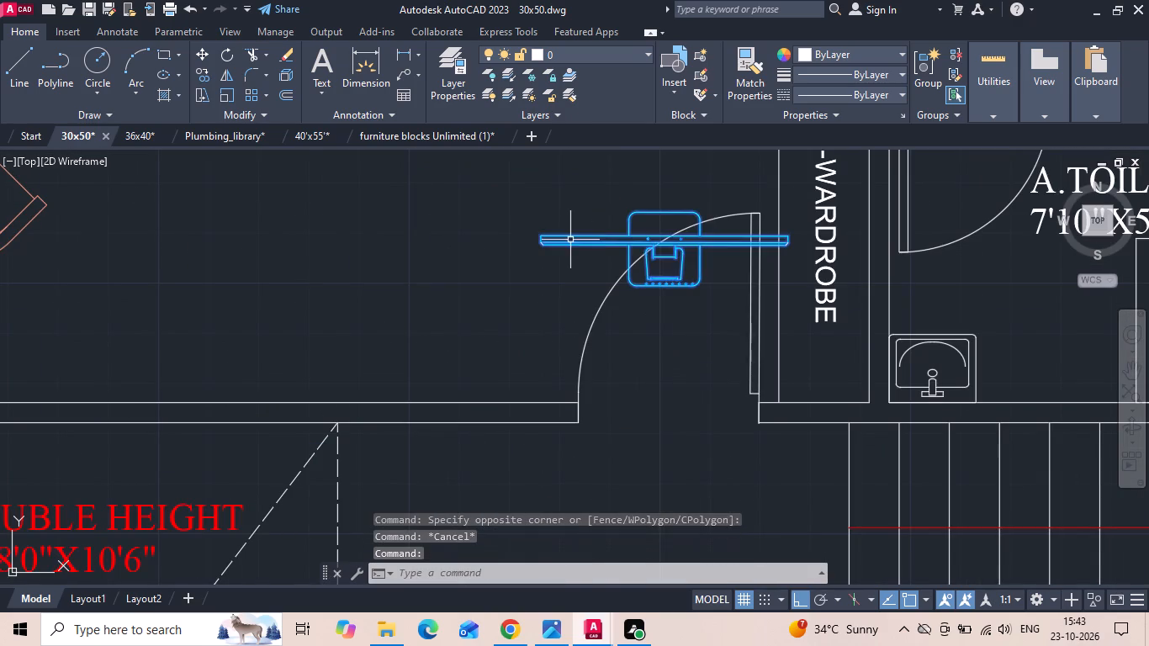
{"action": "right_click", "coordinate": [570, 240]}
{"action": "left_click", "coordinate": [611, 302]}
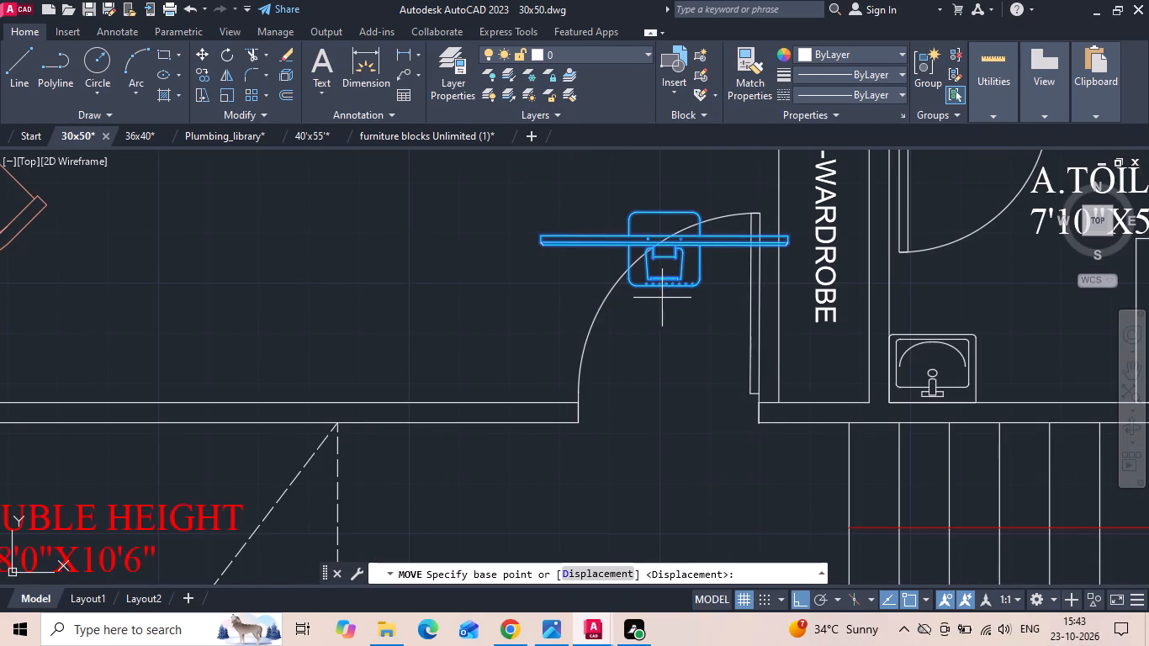
{"action": "left_click", "coordinate": [665, 291]}
{"action": "scroll", "coordinate": [662, 289], "scroll_direction": "down", "scroll_amount": 1}
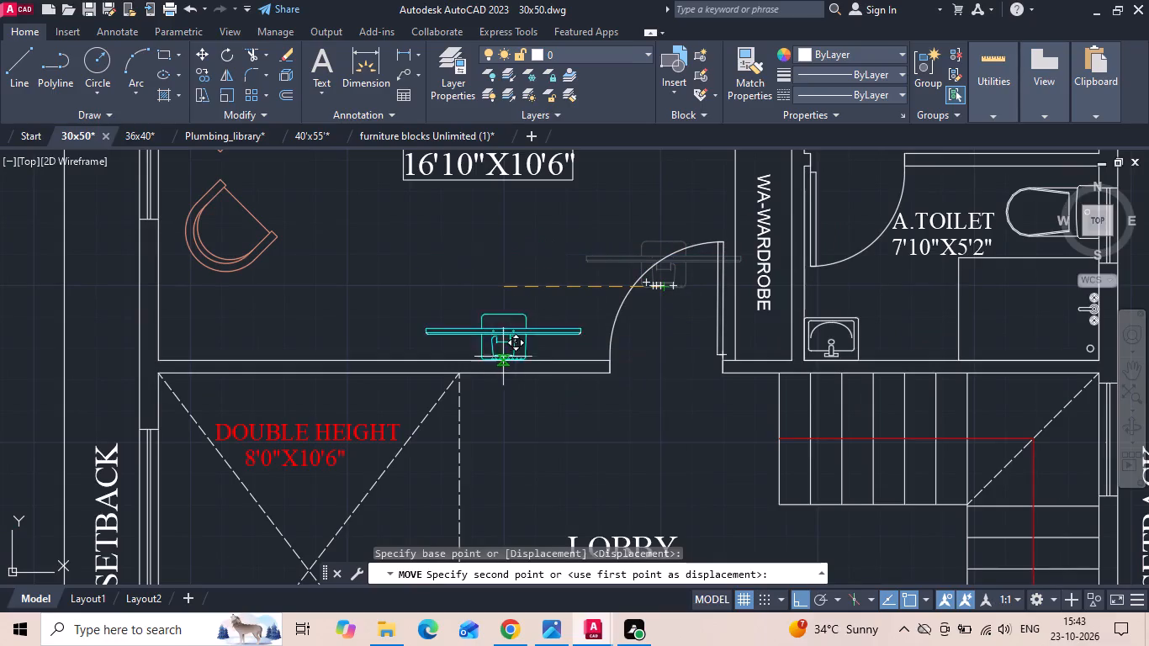
{"action": "left_click", "coordinate": [479, 360]}
Copy the TV from the first floor's 10'6"X16'0" bedroom to the ground floor's 10'6"X17'0" bedroom, using the wardrobe's lower corner as reference.
{"action": "scroll", "coordinate": [495, 351], "scroll_direction": "down", "scroll_amount": 2}
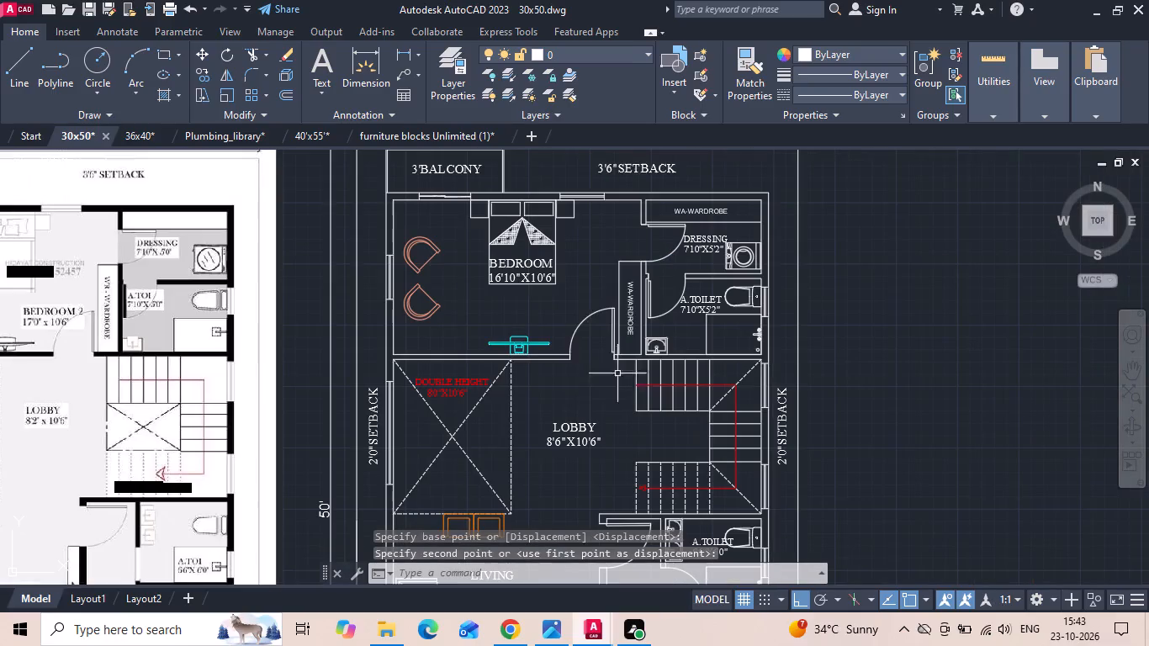
{"action": "scroll", "coordinate": [673, 262], "scroll_direction": "down", "scroll_amount": 2}
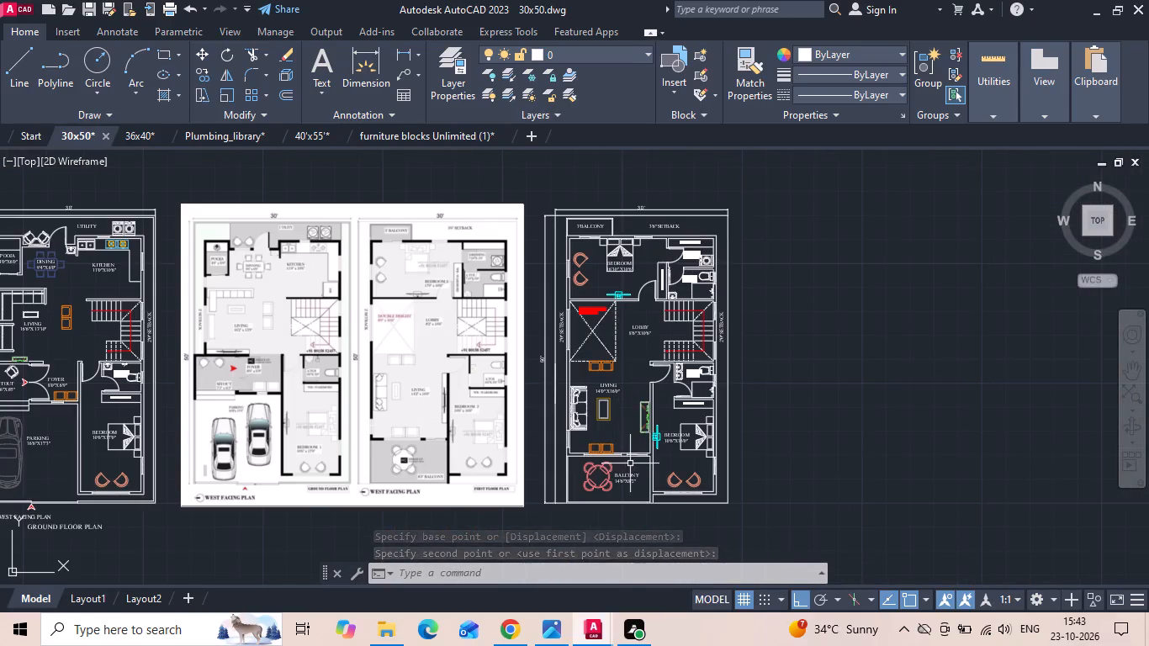
{"action": "scroll", "coordinate": [659, 457], "scroll_direction": "up", "scroll_amount": 3}
{"action": "left_click", "coordinate": [644, 403]}
{"action": "right_click", "coordinate": [644, 403]}
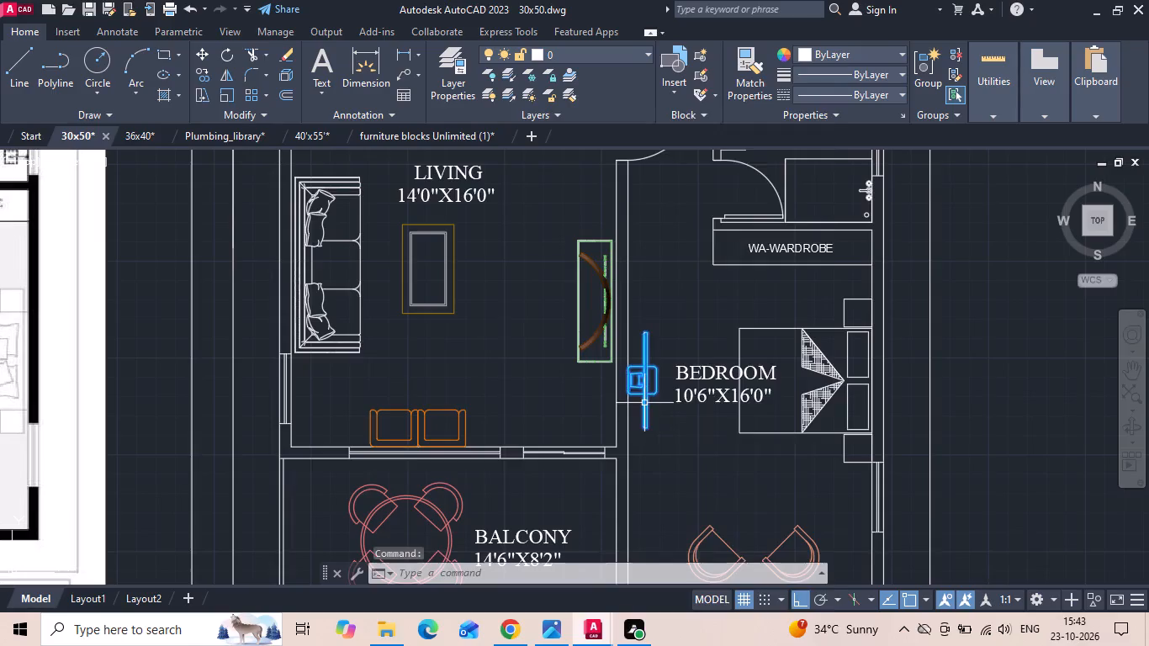
{"action": "left_click", "coordinate": [706, 324]}
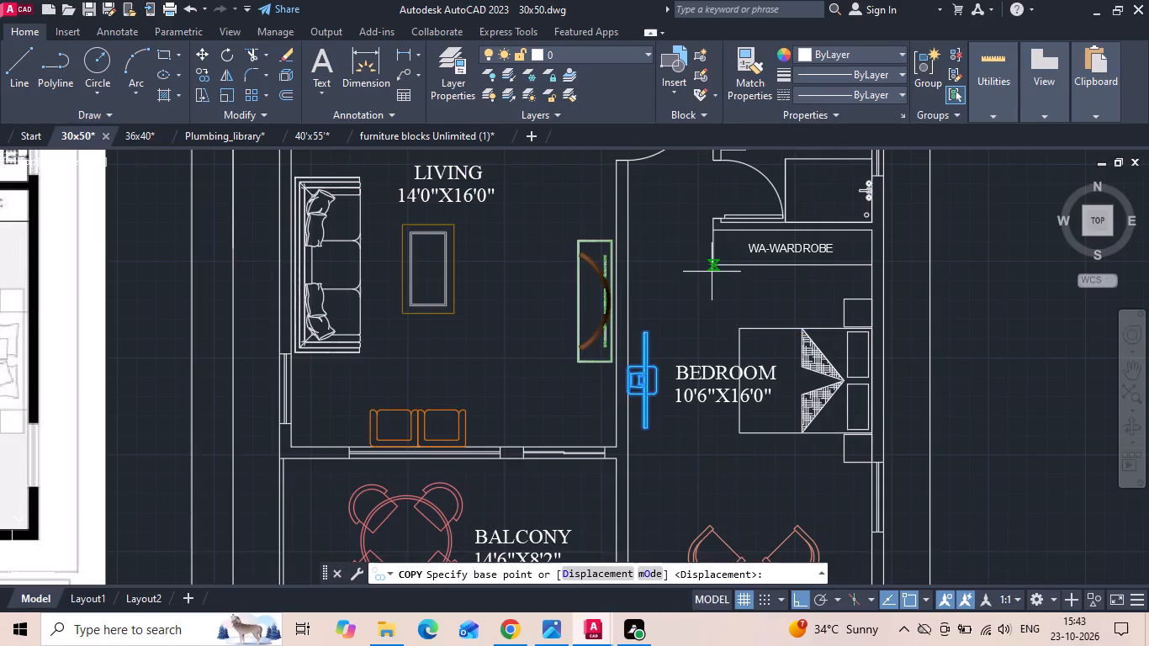
{"action": "left_click", "coordinate": [713, 267]}
{"action": "scroll", "coordinate": [813, 287], "scroll_direction": "down", "scroll_amount": 3}
{"action": "middle_click_drag", "start_coordinate": [31, 298], "coordinate": [578, 294]}
{"action": "scroll", "coordinate": [358, 274], "scroll_direction": "up", "scroll_amount": 2}
{"action": "left_click", "coordinate": [508, 254]}
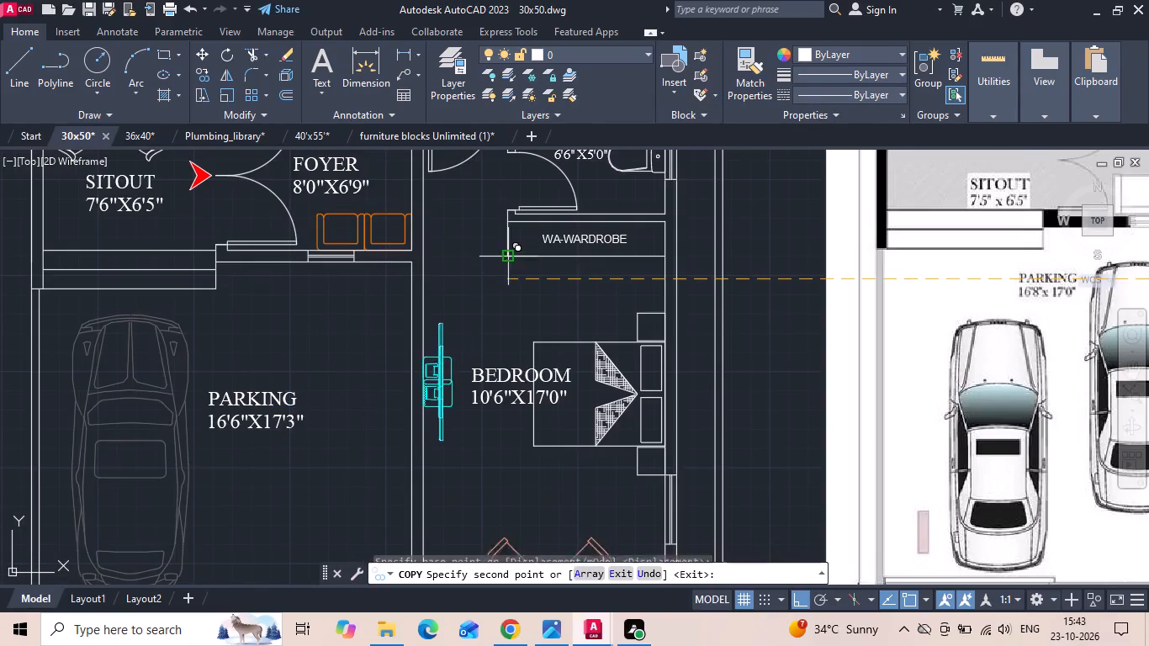
{"action": "key", "text": "Escape"}
Save the 30x50 drawing.
{"action": "key", "text": "ctrl+s"}
{"action": "key", "text": "ctrl+s"}
{"action": "key", "text": "ctrl+s"}
{"action": "key", "text": "ctrl+s"}
{"action": "key", "text": "ctrl+s"}
{"action": "key", "text": "ctrl+s"}
{"action": "key", "text": "ctrl+s"}
{"action": "key", "text": "ctrl+s"}
{"action": "key", "text": "ctrl+s"}
{"action": "key", "text": "ctrl+s"}
{"action": "key", "text": "ctrl+s"}
{"action": "key", "text": "ctrl+s"}
{"action": "key", "text": "ctrl+s"}
{"action": "key", "text": "ctrl+s"}
{"action": "key", "text": "ctrl+s"}
{"action": "key", "text": "ctrl+s"}
{"action": "key", "text": "ctrl+s"}
{"action": "key", "text": "ctrl+s"}
{"action": "key", "text": "ctrl+s"}
{"action": "key", "text": "ctrl+s"}
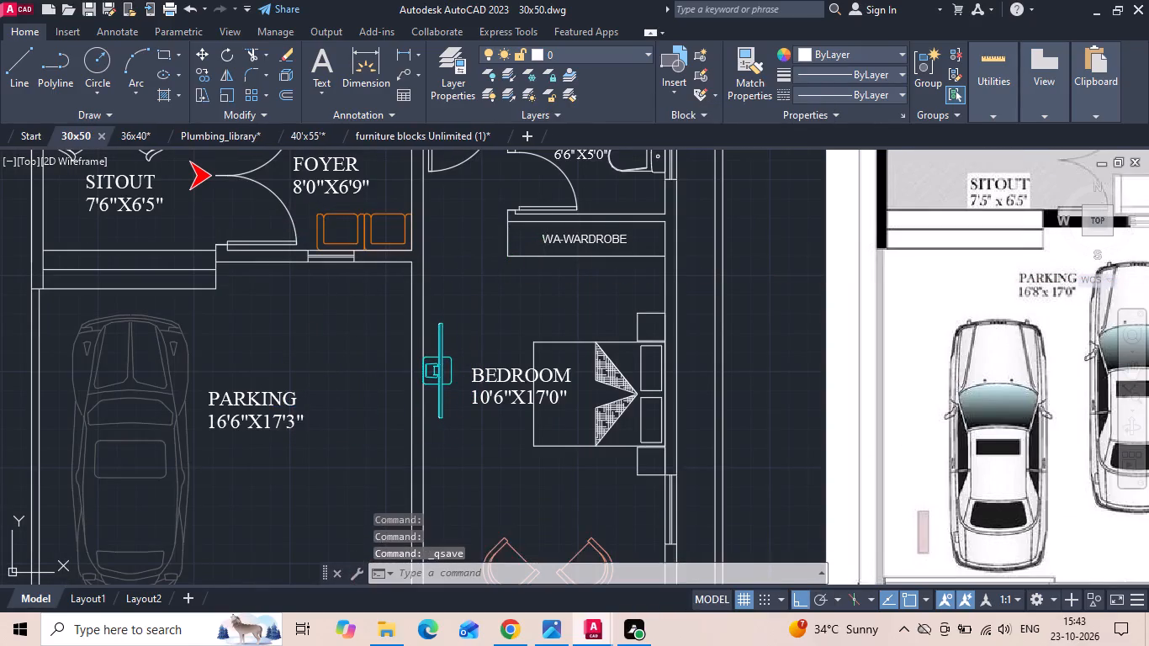
Erase the reference floor plan image between the ground and first floor plans and save the drawing.
{"action": "scroll", "coordinate": [545, 278], "scroll_direction": "down", "scroll_amount": 2}
{"action": "scroll", "coordinate": [524, 391], "scroll_direction": "down", "scroll_amount": 2}
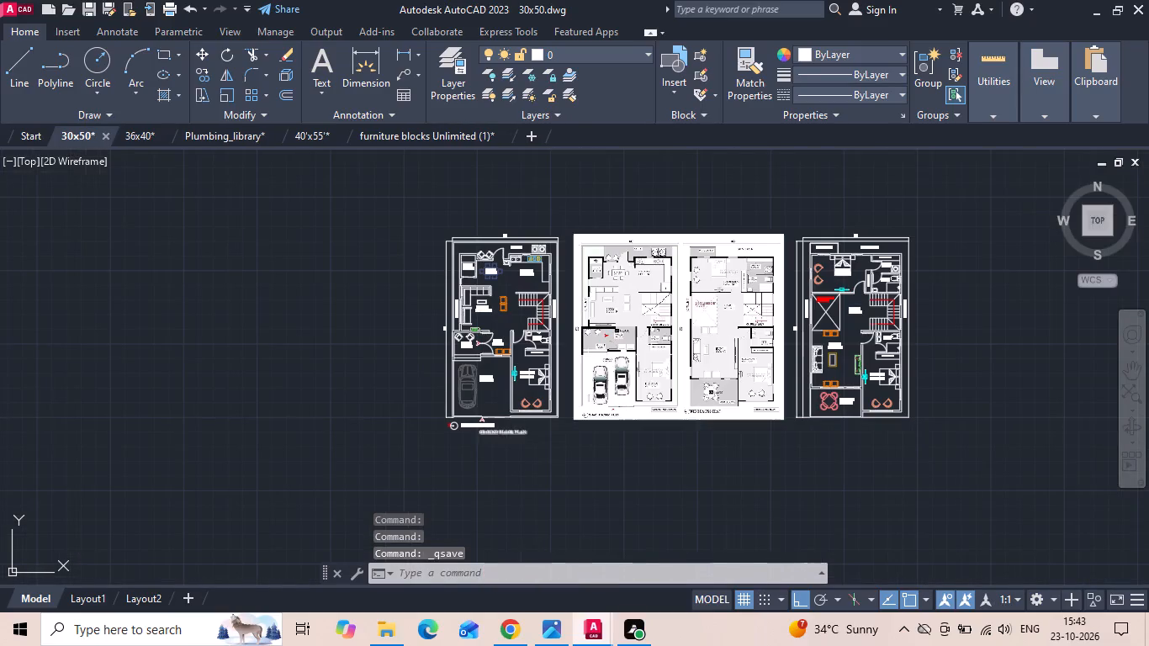
{"action": "left_click_drag", "start_coordinate": [706, 225], "coordinate": [673, 348]}
{"action": "left_click", "coordinate": [659, 366]}
{"action": "key", "text": "Delete"}
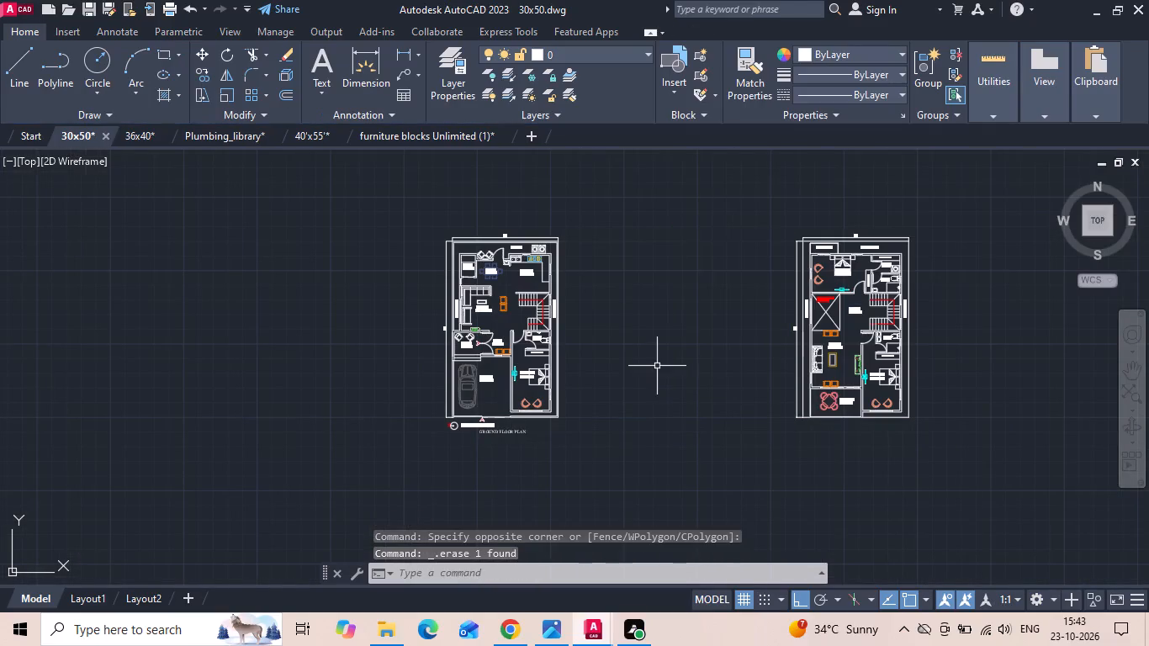
{"action": "key", "text": "Escape"}
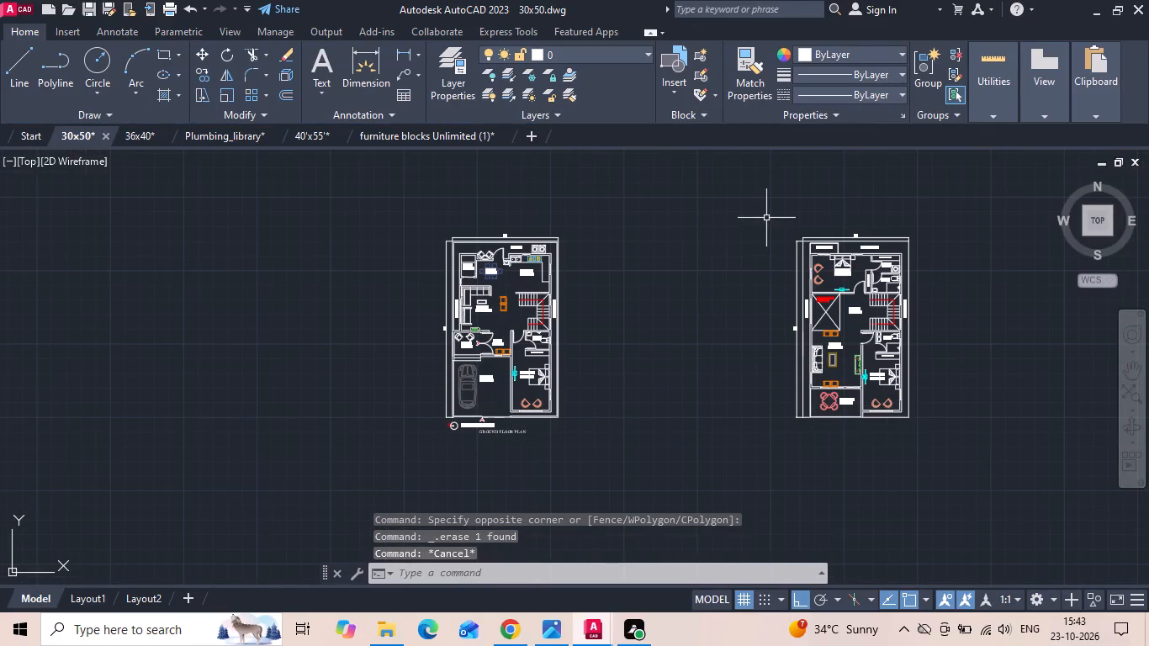
{"action": "key", "text": "ctrl+s"}
Move the whole first floor plan horizontally with Ortho on so it sits close beside the ground floor plan.
{"action": "left_click_drag", "start_coordinate": [766, 218], "coordinate": [774, 235]}
{"action": "left_click", "coordinate": [933, 453]}
{"action": "right_click", "coordinate": [934, 454]}
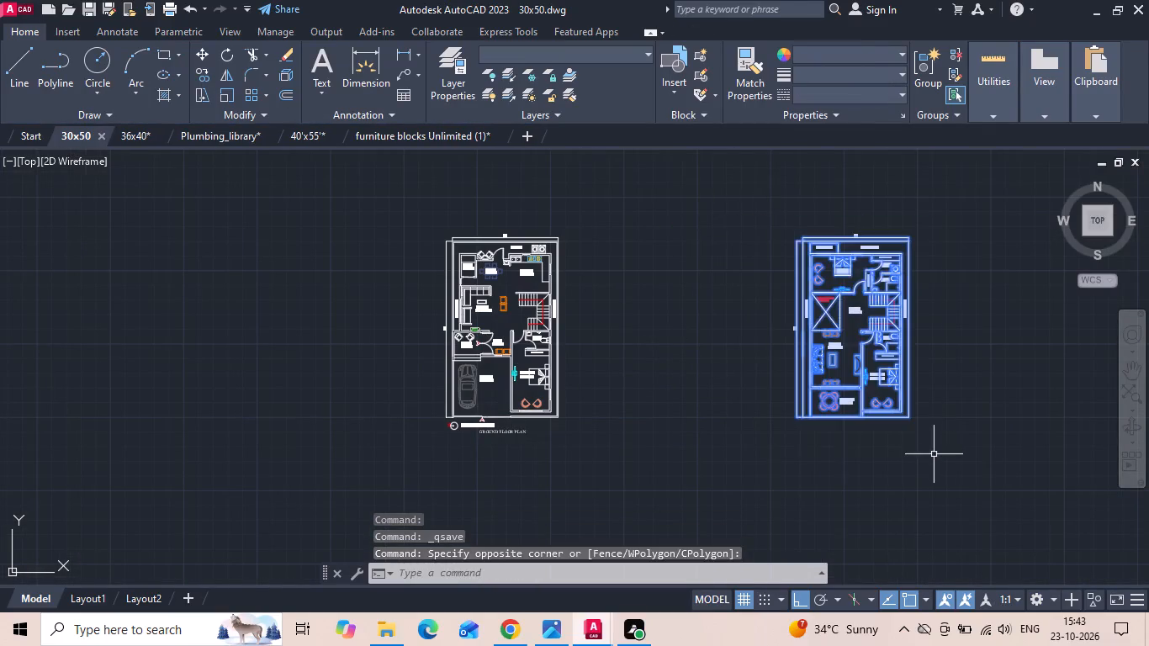
{"action": "left_click", "coordinate": [961, 170]}
{"action": "left_click", "coordinate": [998, 311]}
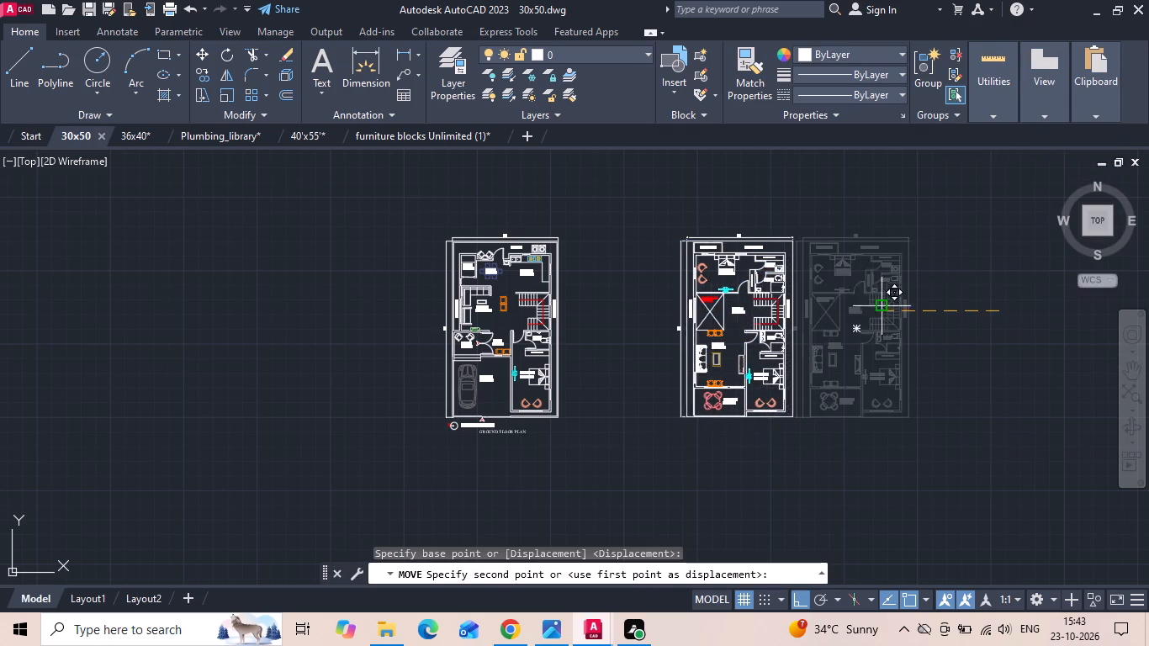
{"action": "scroll", "coordinate": [786, 310], "scroll_direction": "up", "scroll_amount": 2}
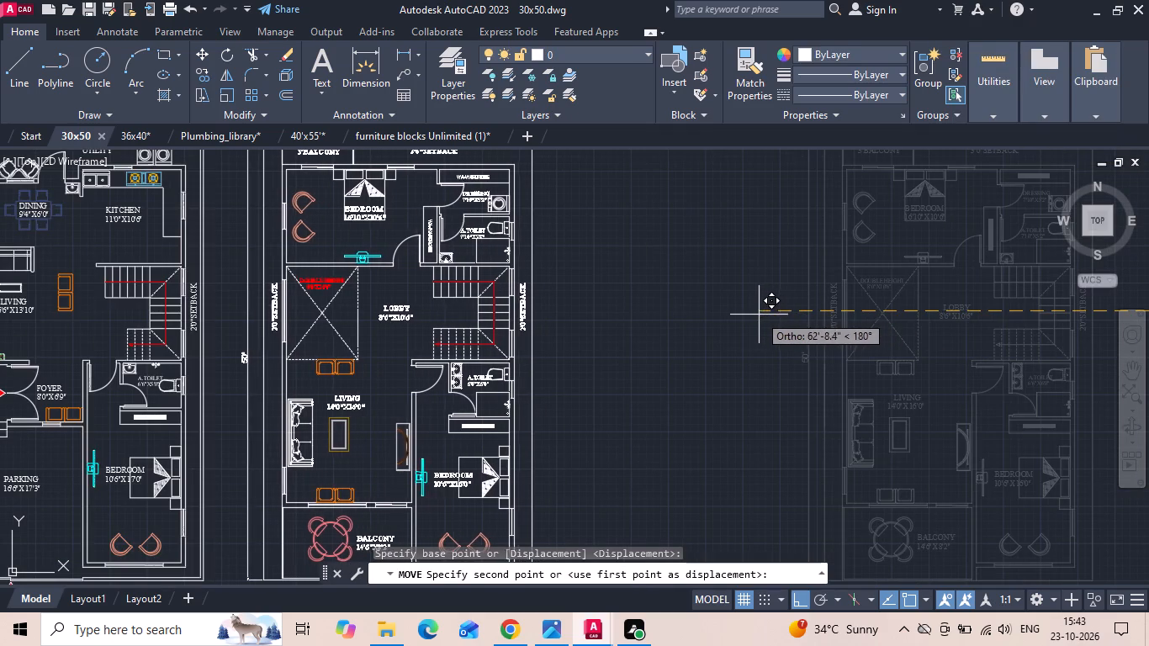
{"action": "left_click", "coordinate": [744, 315]}
{"action": "scroll", "coordinate": [787, 253], "scroll_direction": "down", "scroll_amount": 1}
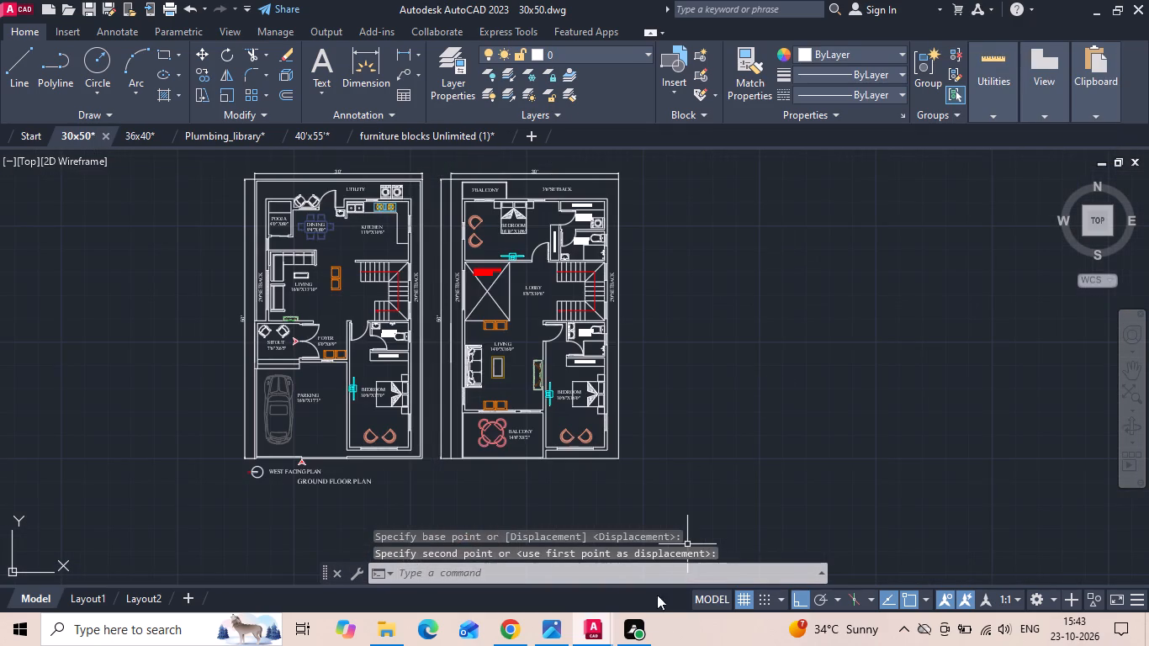
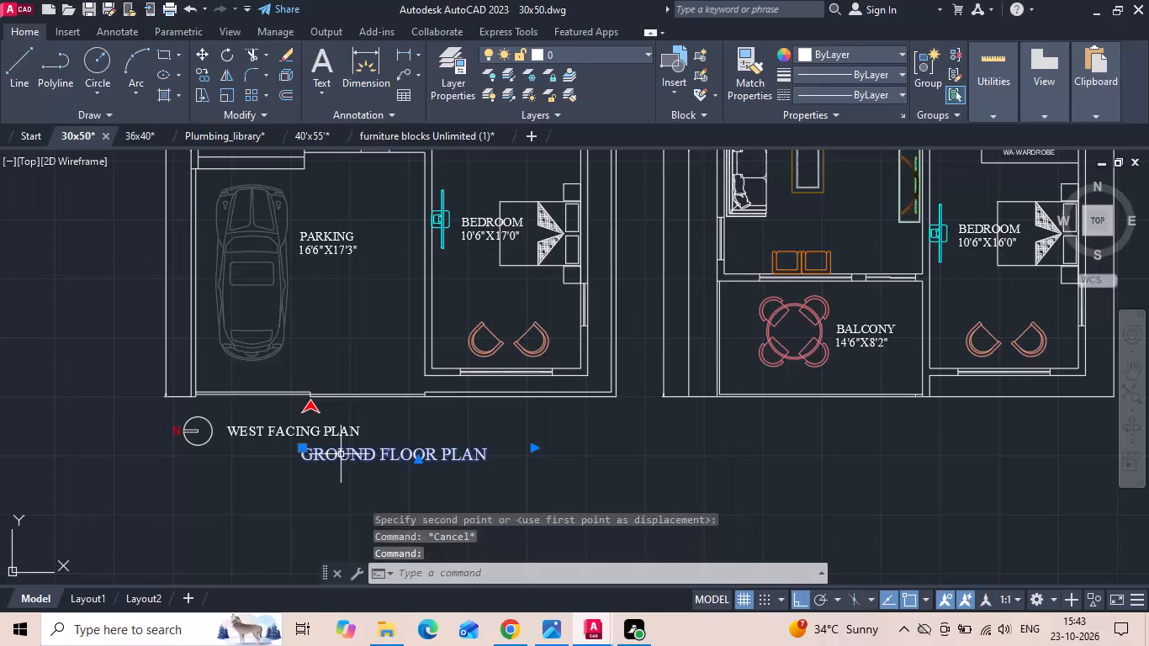
Copy the GROUND FLOOR PLAN title horizontally to below the first floor plan.
{"action": "right_click", "coordinate": [341, 454]}
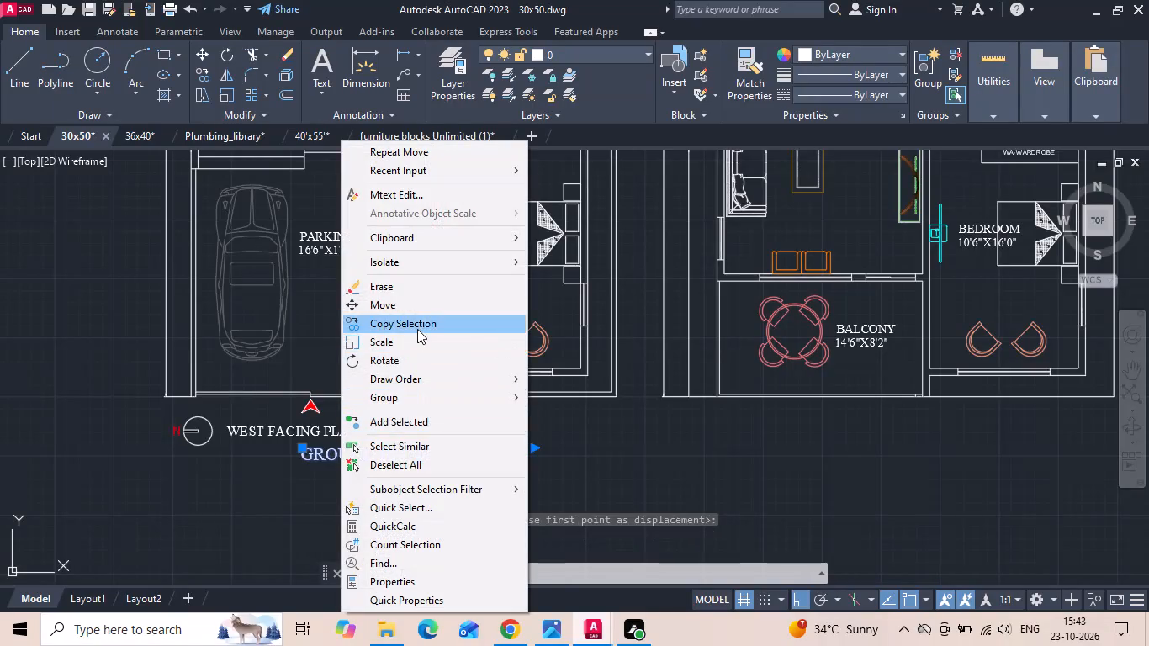
{"action": "left_click", "coordinate": [417, 329]}
{"action": "scroll", "coordinate": [412, 331], "scroll_direction": "down", "scroll_amount": 1}
{"action": "left_click_drag", "start_coordinate": [479, 421], "coordinate": [499, 425]}
{"action": "scroll", "coordinate": [665, 419], "scroll_direction": "up", "scroll_amount": 2}
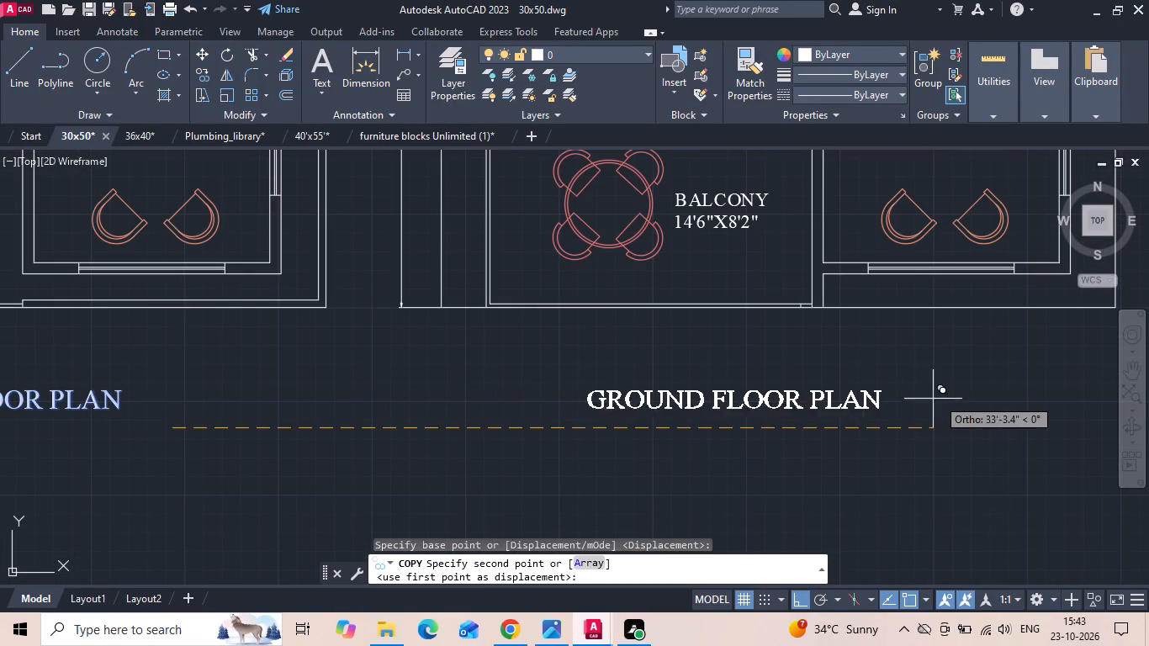
{"action": "left_click", "coordinate": [993, 385]}
{"action": "key", "text": "Escape"}
Erase the small stray line at the lower corner of the first floor balcony, beside the bedroom wall.
{"action": "scroll", "coordinate": [767, 312], "scroll_direction": "up", "scroll_amount": 1}
{"action": "left_click_drag", "start_coordinate": [776, 278], "coordinate": [792, 306]}
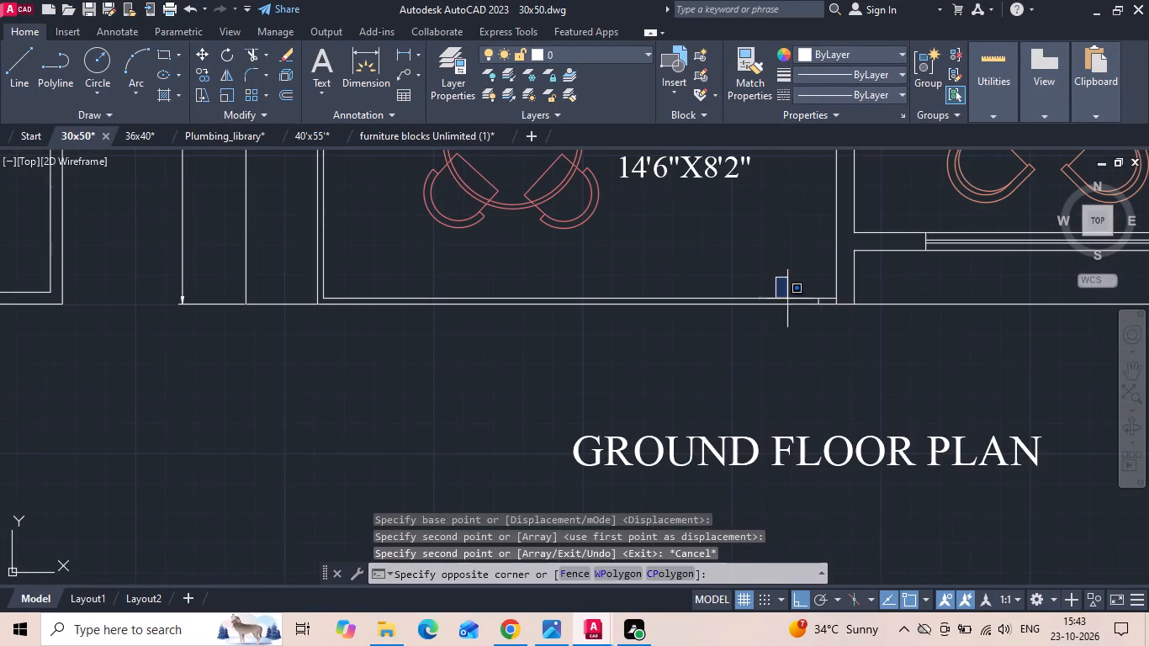
{"action": "left_click_drag", "start_coordinate": [792, 306], "coordinate": [809, 326]}
{"action": "left_click", "coordinate": [834, 347]}
{"action": "key", "text": "Delete"}
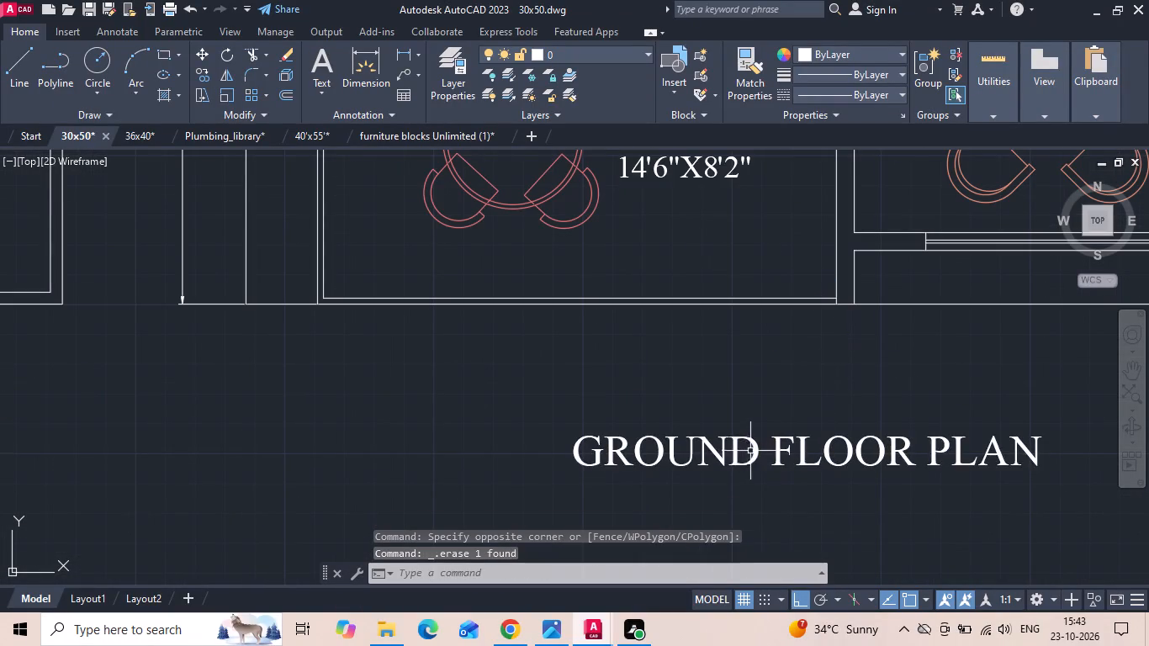
Change the copied title under the first floor plan to FIRST FLOOR PLAN and save the drawing.
{"action": "double_click", "coordinate": [755, 456]}
{"action": "key", "text": "BackSpace"}
{"action": "key", "text": "BackSpace"}
{"action": "key", "text": "BackSpace"}
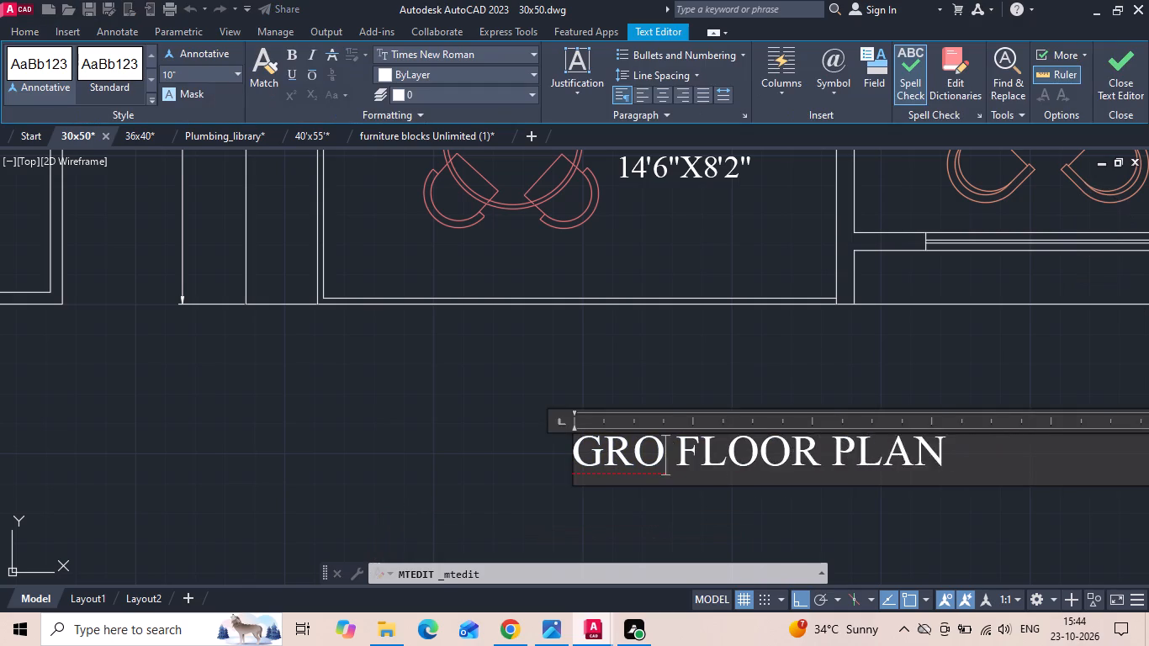
{"action": "key", "text": "BackSpace"}
{"action": "key", "text": "BackSpace"}
{"action": "key", "text": "BackSpace"}
{"action": "type", "text": "FI"}
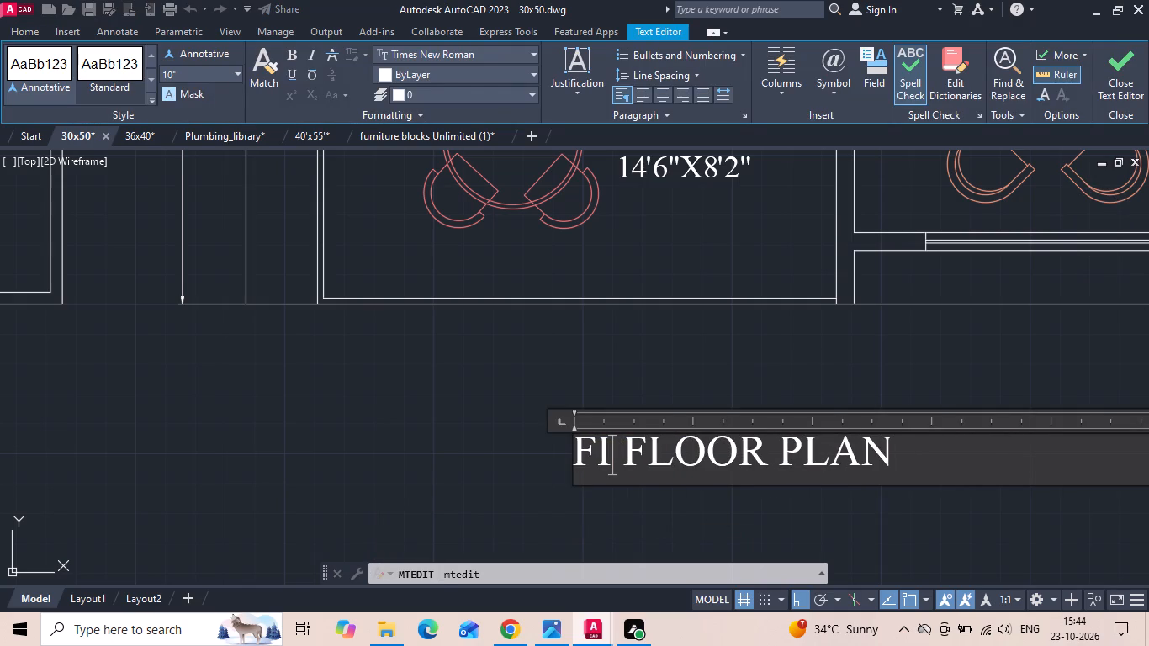
{"action": "type", "text": "RST"}
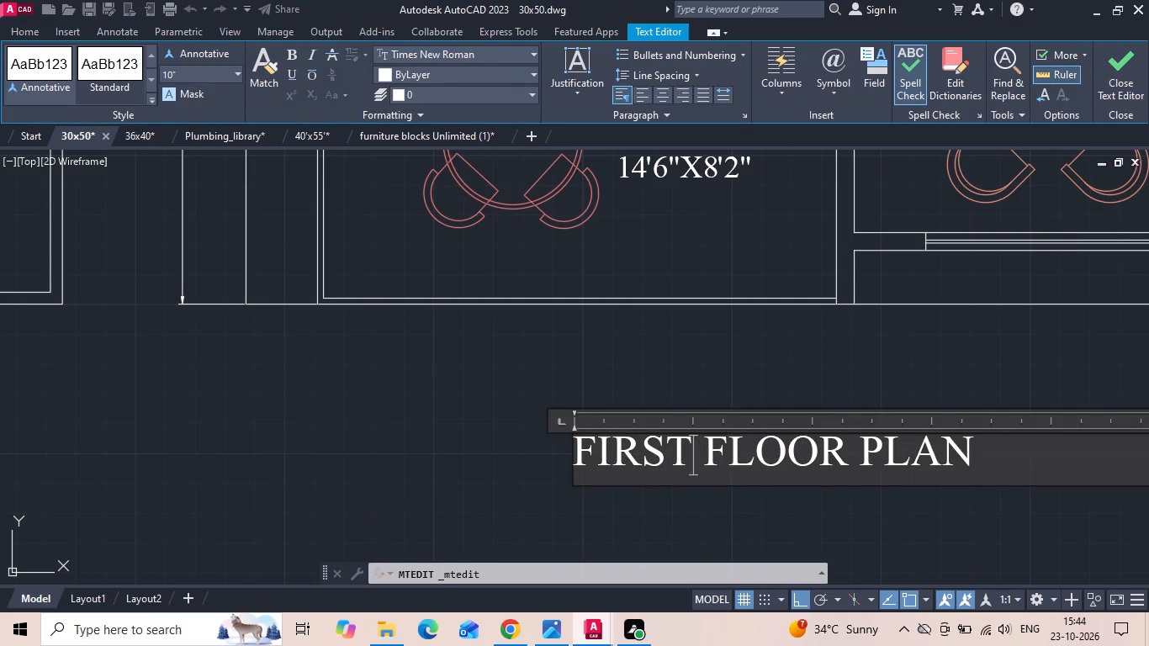
{"action": "left_click", "coordinate": [764, 379]}
{"action": "scroll", "coordinate": [677, 425], "scroll_direction": "down", "scroll_amount": 2}
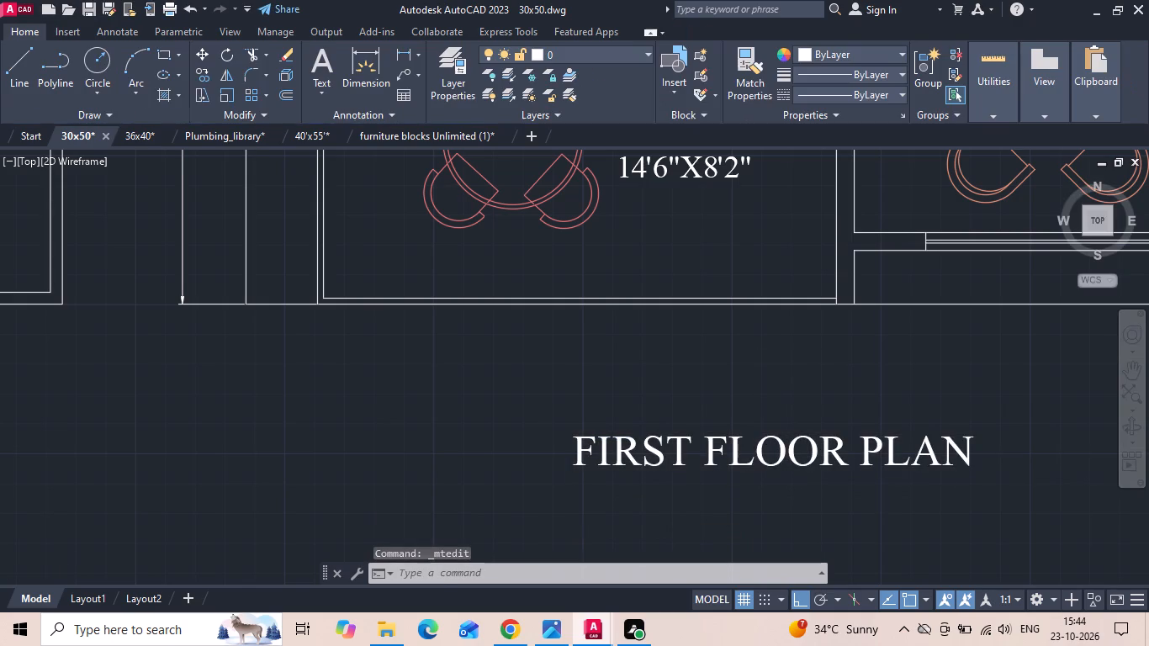
{"action": "key", "text": "ctrl+s"}
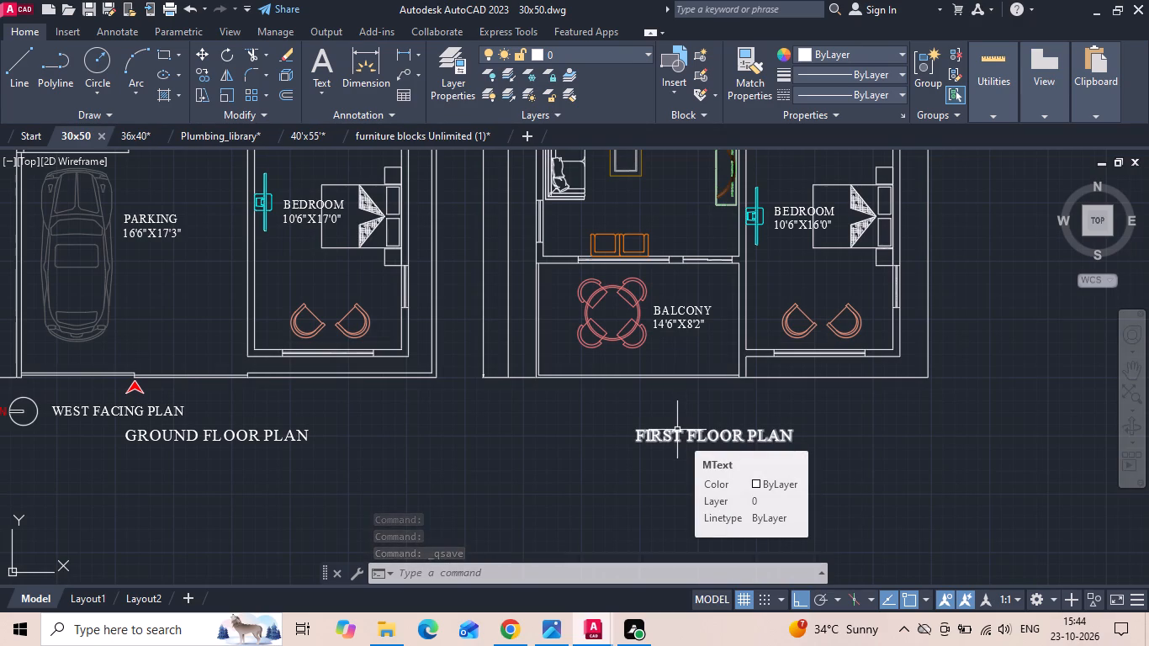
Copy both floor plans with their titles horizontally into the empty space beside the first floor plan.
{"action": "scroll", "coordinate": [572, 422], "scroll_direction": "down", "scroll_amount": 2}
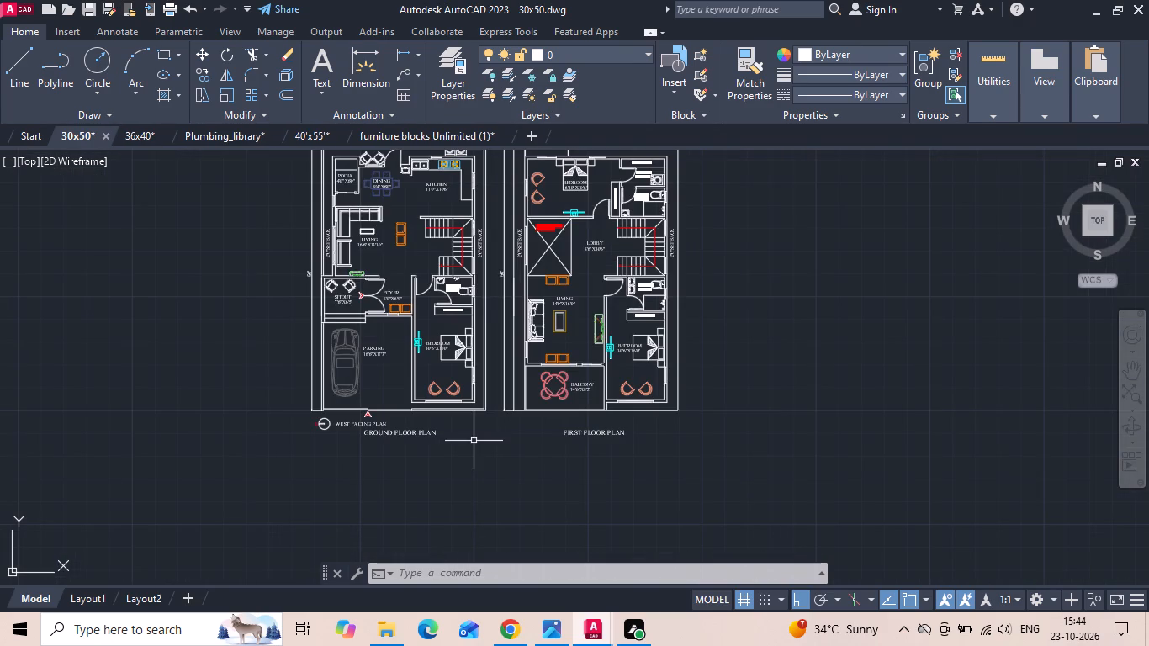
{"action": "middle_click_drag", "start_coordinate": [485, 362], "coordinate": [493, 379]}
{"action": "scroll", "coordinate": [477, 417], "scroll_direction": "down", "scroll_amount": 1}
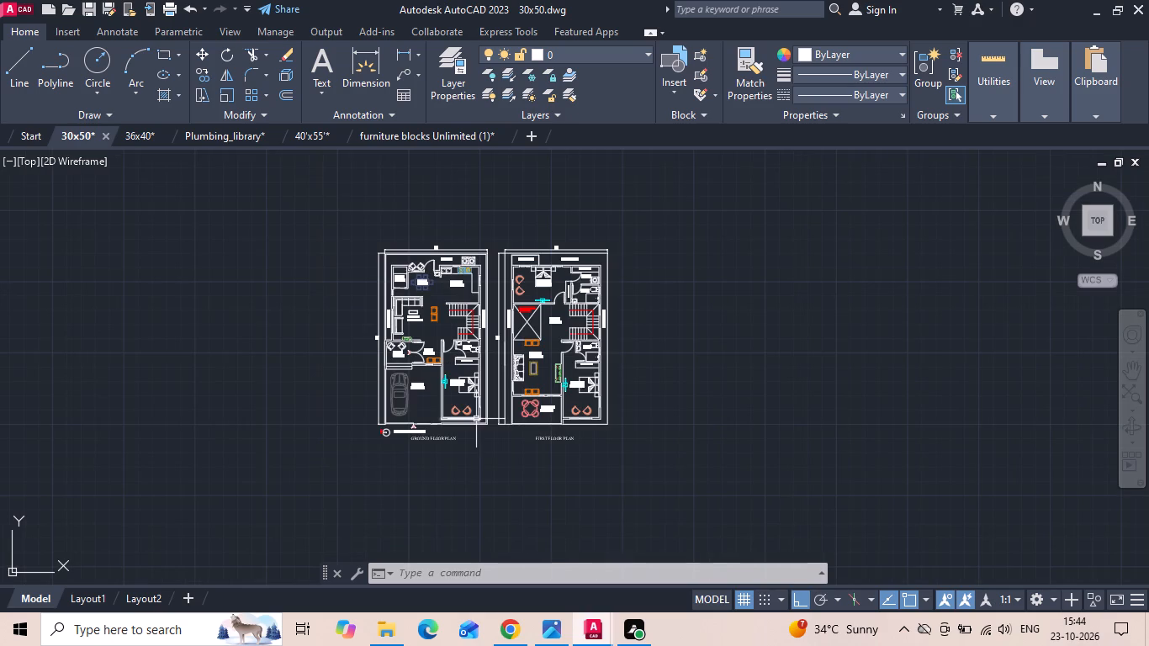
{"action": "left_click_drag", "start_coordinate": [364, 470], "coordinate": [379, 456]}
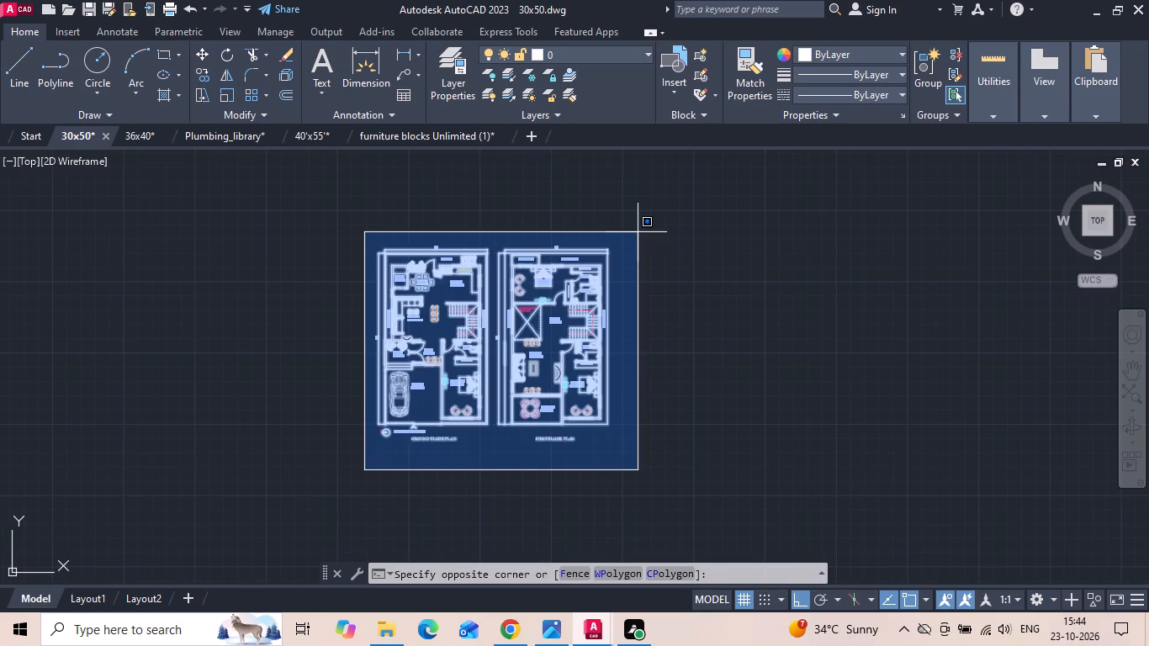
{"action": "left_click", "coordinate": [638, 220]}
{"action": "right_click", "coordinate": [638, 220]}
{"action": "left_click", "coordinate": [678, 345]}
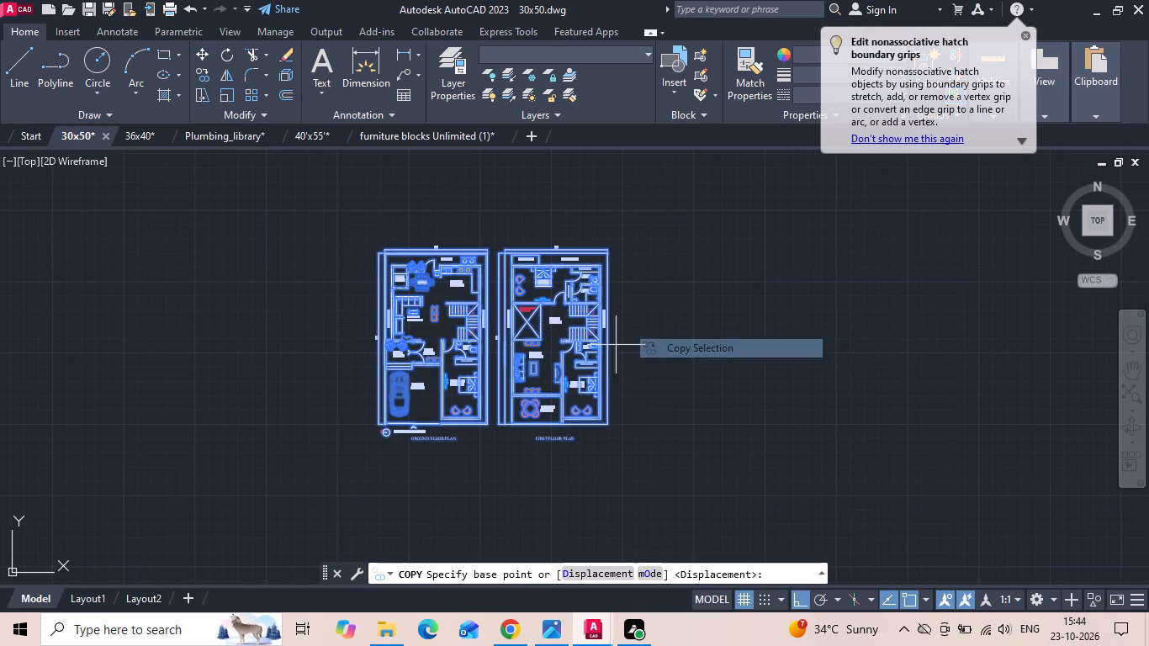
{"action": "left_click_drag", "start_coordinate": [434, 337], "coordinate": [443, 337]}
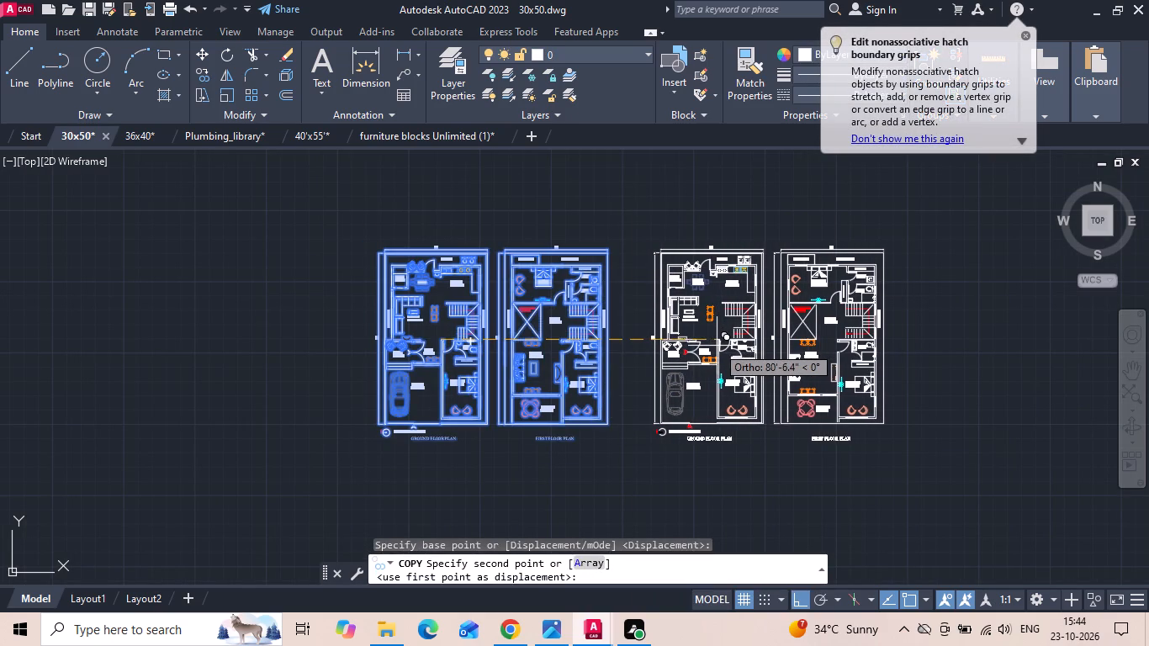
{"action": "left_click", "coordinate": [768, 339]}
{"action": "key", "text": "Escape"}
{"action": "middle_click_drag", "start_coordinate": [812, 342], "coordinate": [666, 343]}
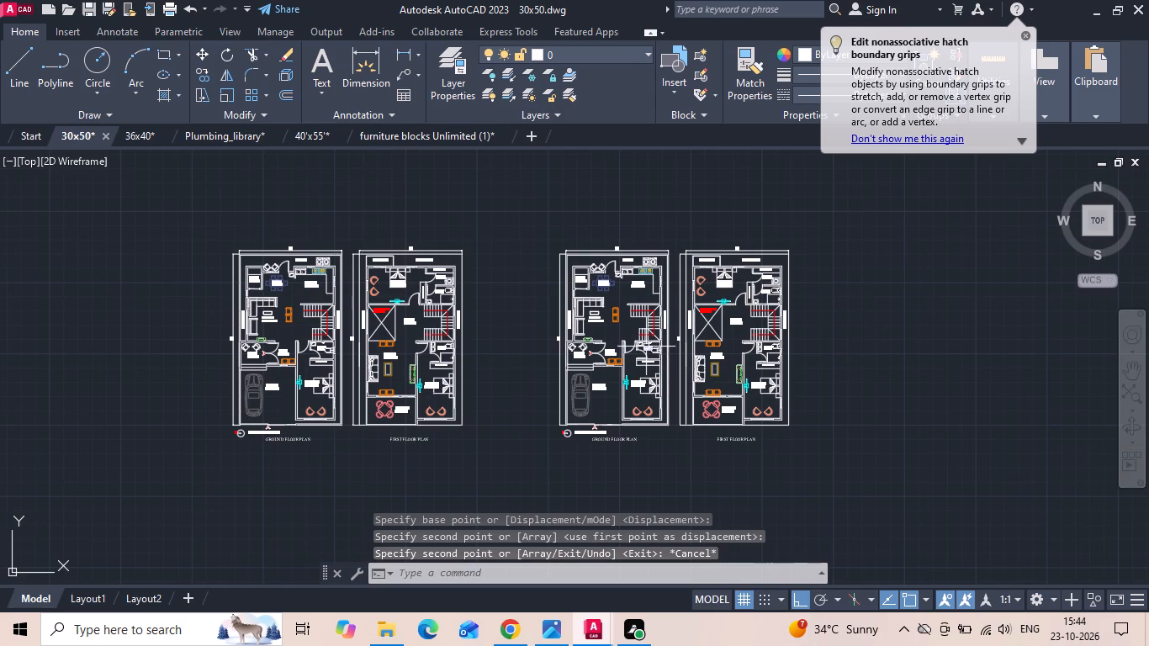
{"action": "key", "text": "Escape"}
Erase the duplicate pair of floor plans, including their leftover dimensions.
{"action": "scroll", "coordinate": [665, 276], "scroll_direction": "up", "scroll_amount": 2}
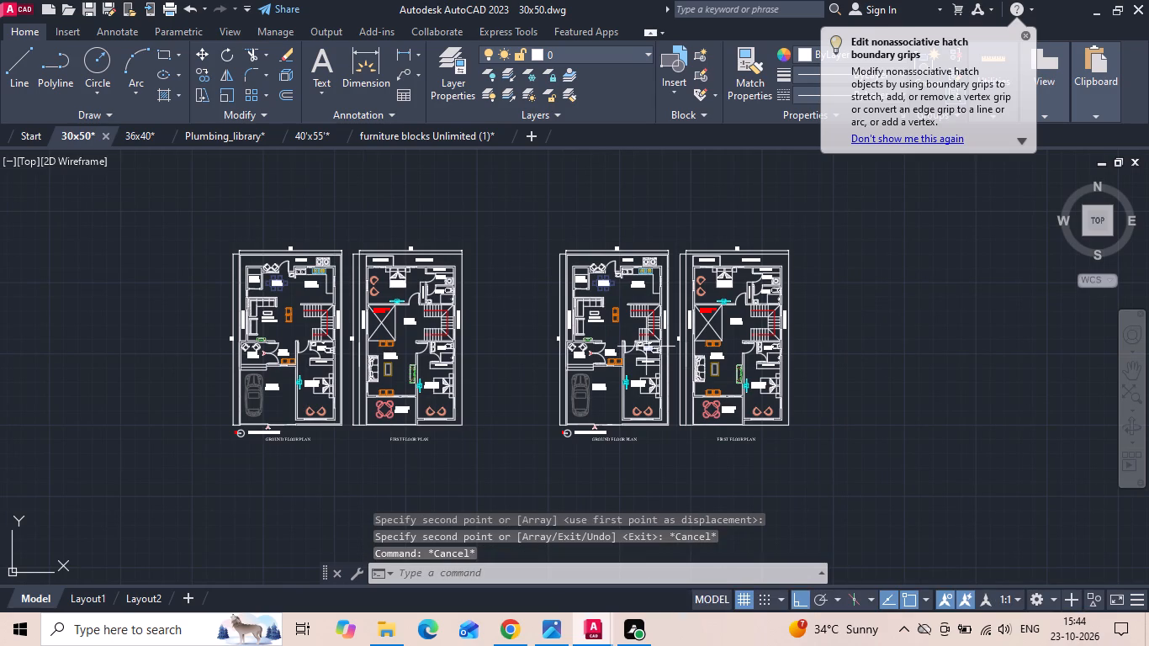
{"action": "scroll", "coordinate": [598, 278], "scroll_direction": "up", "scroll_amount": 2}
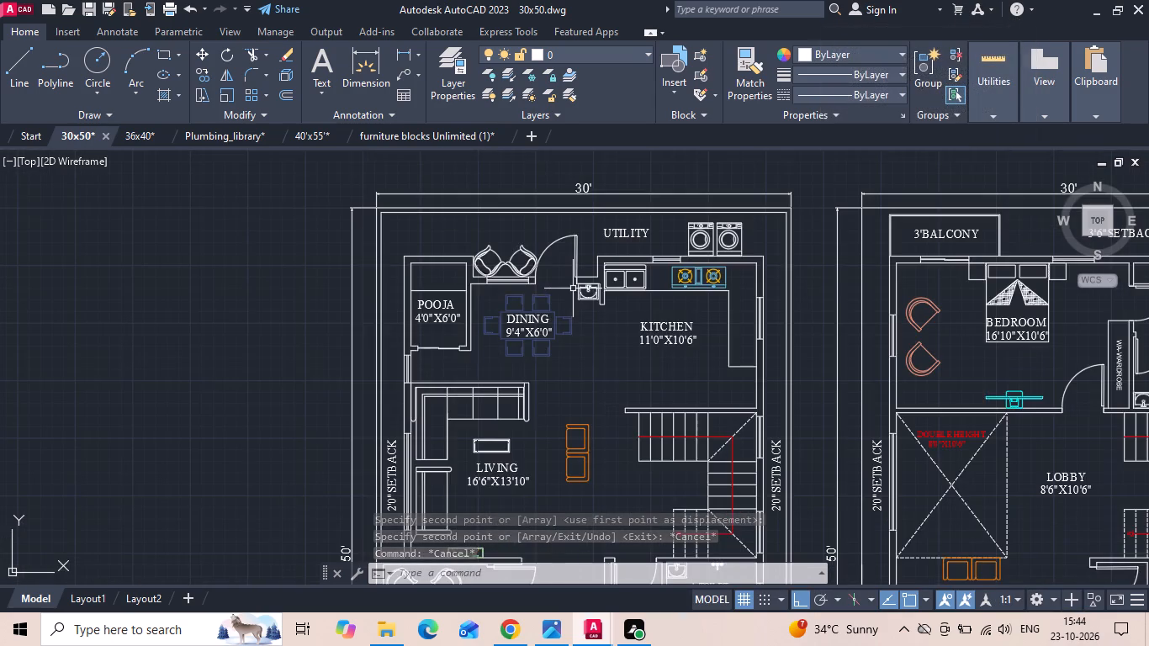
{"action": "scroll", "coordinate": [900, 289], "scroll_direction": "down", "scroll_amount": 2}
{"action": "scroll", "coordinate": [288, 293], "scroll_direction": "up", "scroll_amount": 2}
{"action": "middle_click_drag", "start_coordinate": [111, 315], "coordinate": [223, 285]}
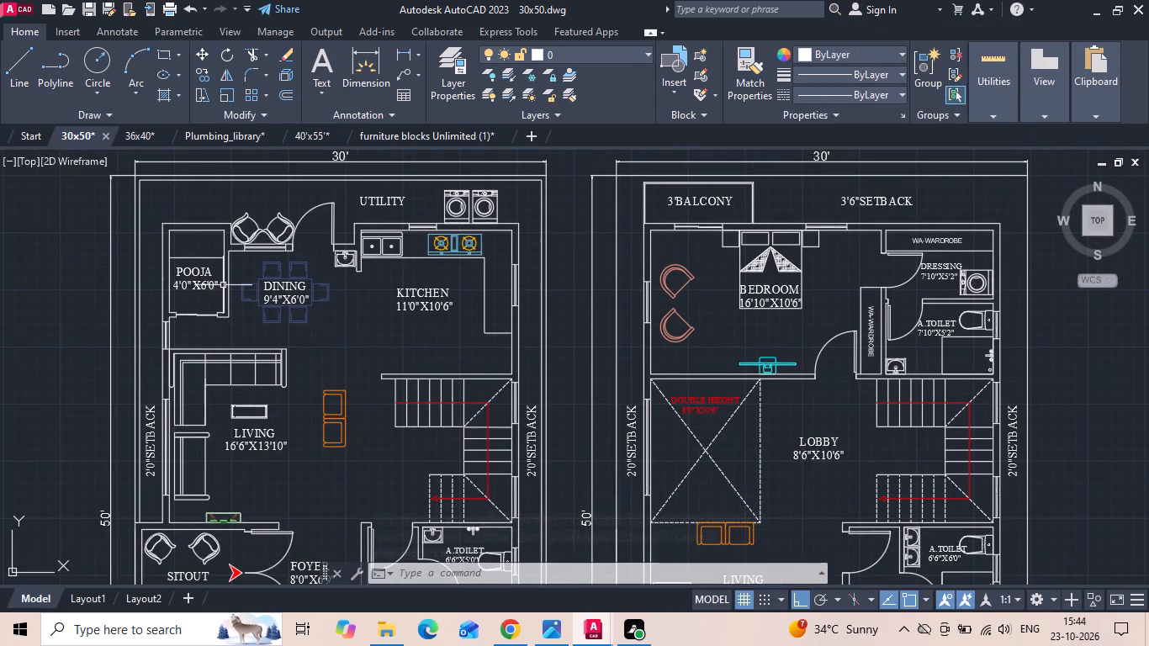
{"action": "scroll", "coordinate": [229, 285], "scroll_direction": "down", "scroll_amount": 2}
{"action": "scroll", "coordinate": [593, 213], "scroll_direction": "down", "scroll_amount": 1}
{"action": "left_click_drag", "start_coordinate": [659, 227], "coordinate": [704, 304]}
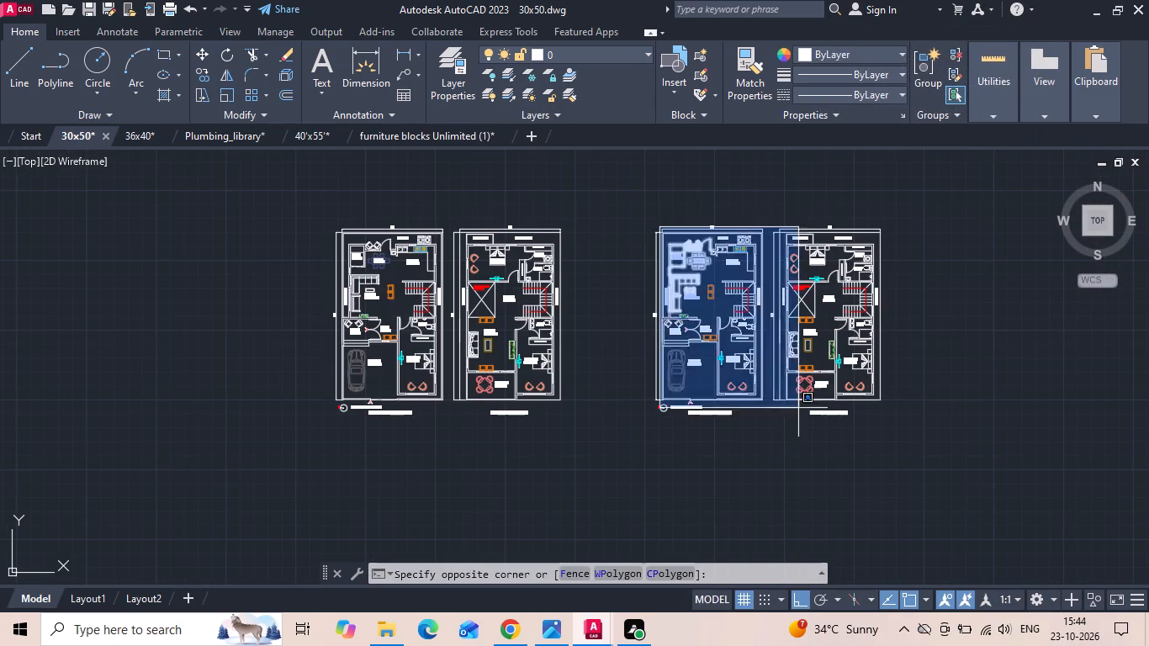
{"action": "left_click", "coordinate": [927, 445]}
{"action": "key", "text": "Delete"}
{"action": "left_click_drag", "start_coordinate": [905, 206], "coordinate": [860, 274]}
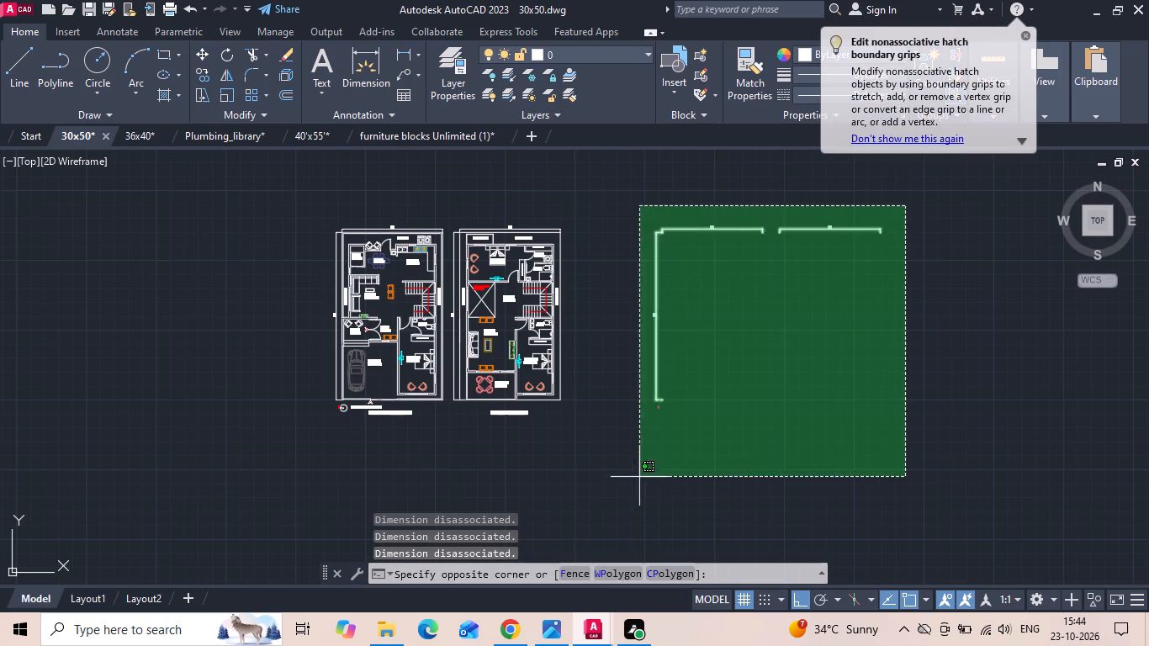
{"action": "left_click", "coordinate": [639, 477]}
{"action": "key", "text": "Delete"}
Start a SOLID hatch in black (0,0,0) and fill the ground floor's pooja walls and the wall pieces beside the dining window.
{"action": "type", "text": "H"}
{"action": "key", "text": "space"}
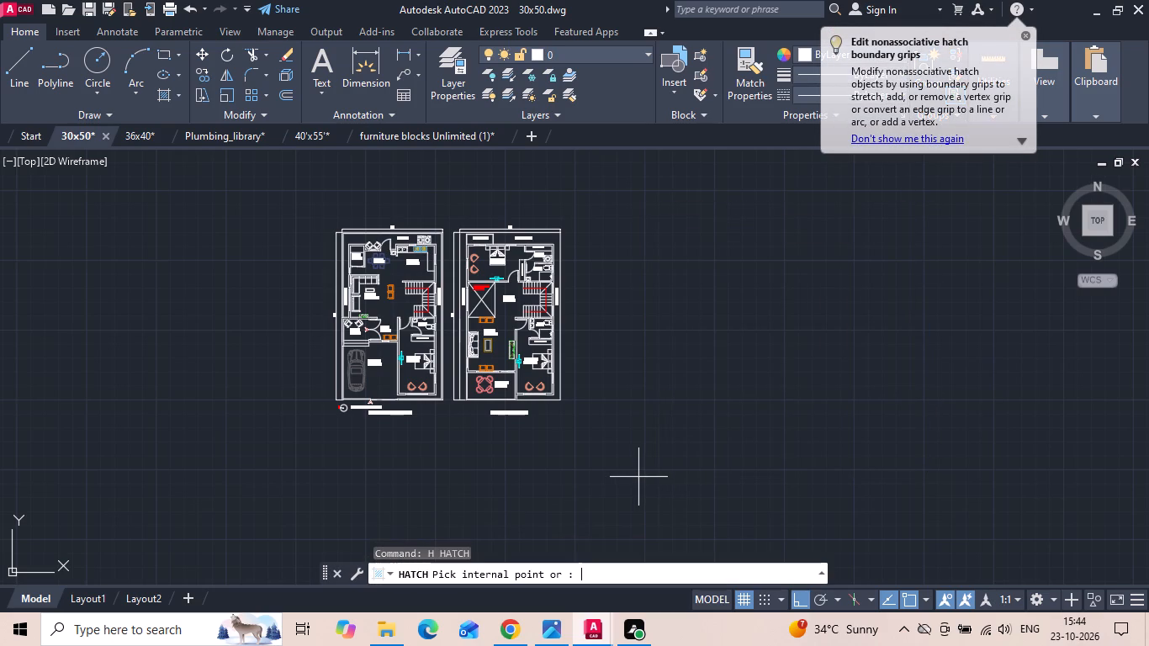
{"action": "left_click", "coordinate": [169, 83]}
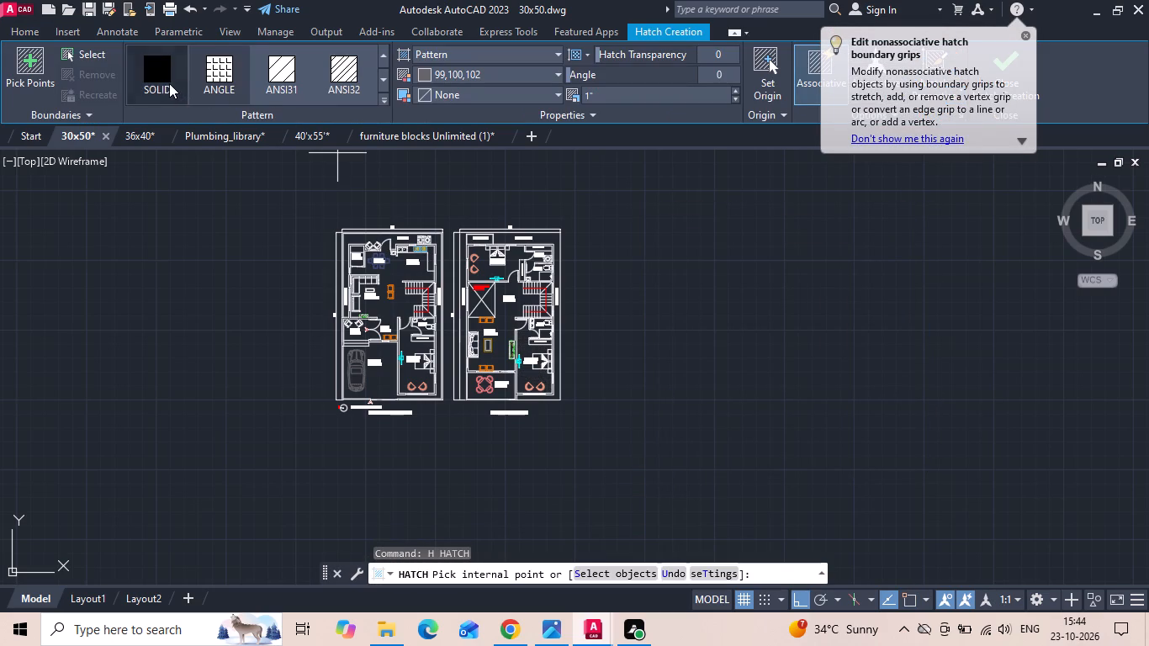
{"action": "left_click", "coordinate": [421, 72]}
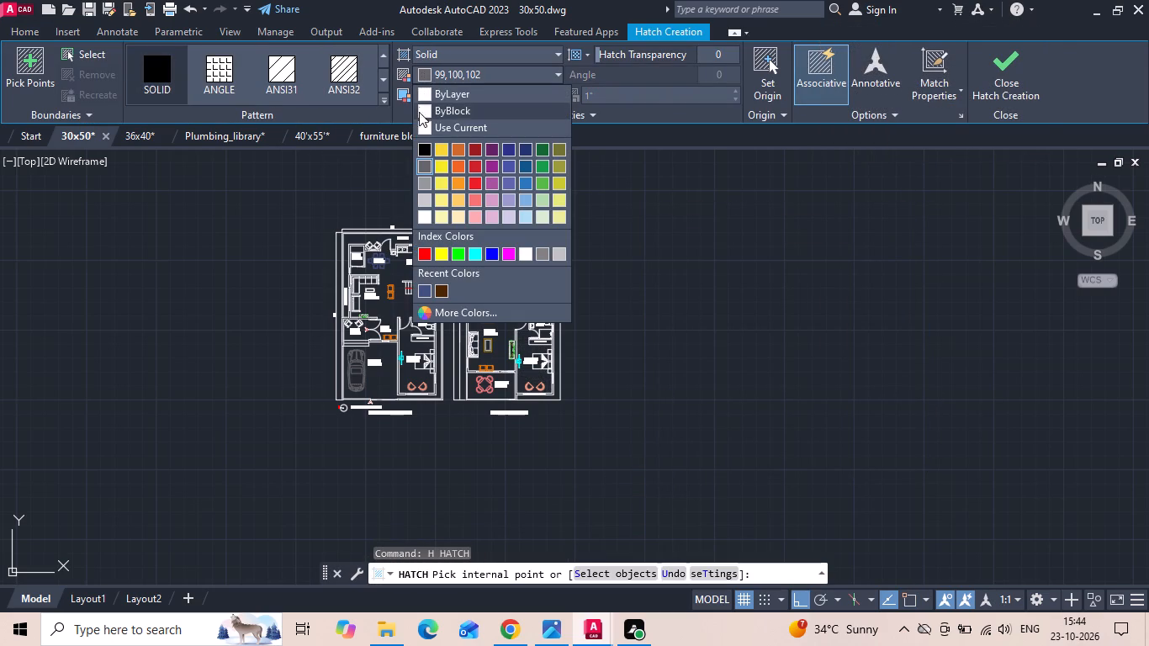
{"action": "left_click", "coordinate": [417, 145]}
{"action": "scroll", "coordinate": [326, 259], "scroll_direction": "up", "scroll_amount": 5}
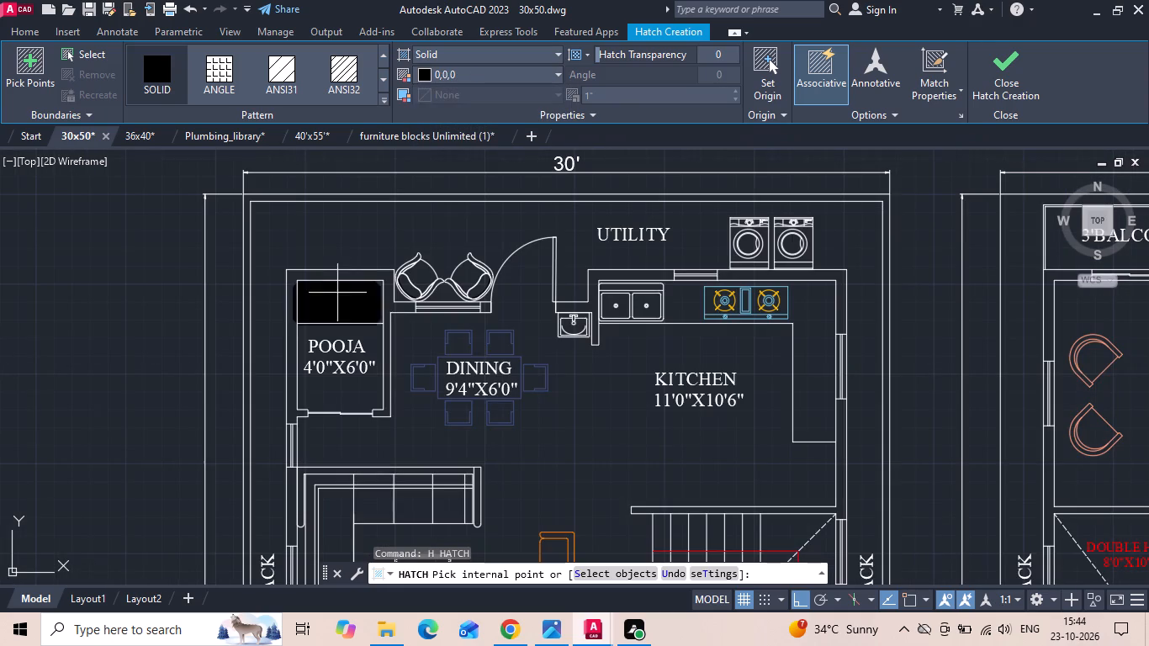
{"action": "left_click", "coordinate": [322, 277]}
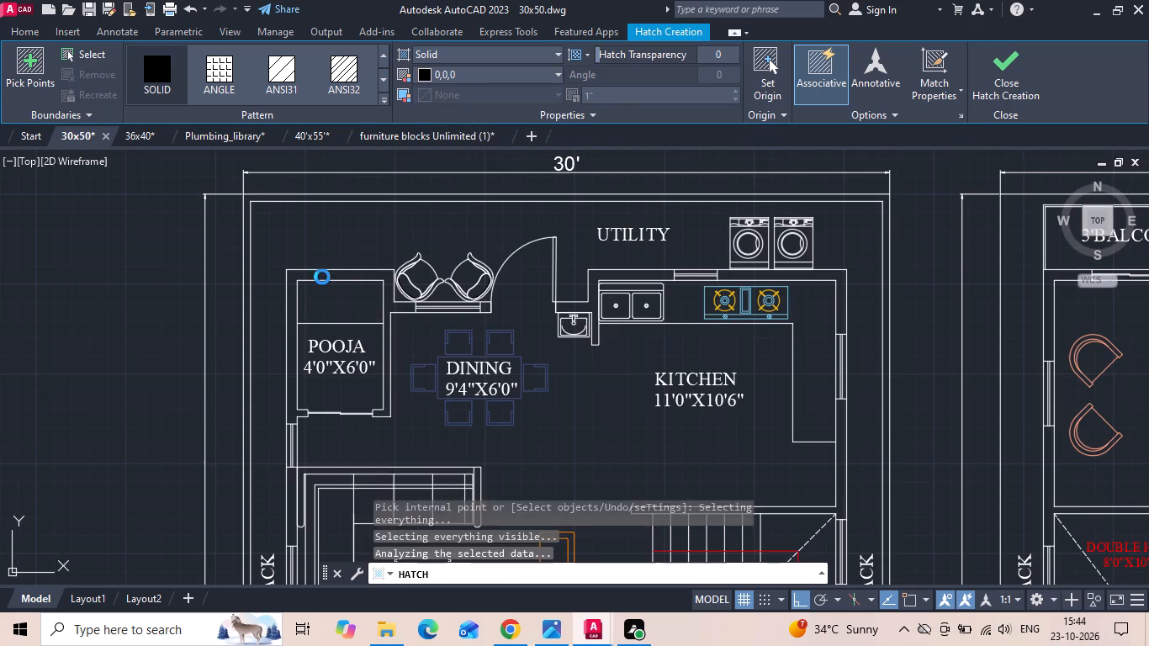
{"action": "scroll", "coordinate": [481, 316], "scroll_direction": "up", "scroll_amount": 2}
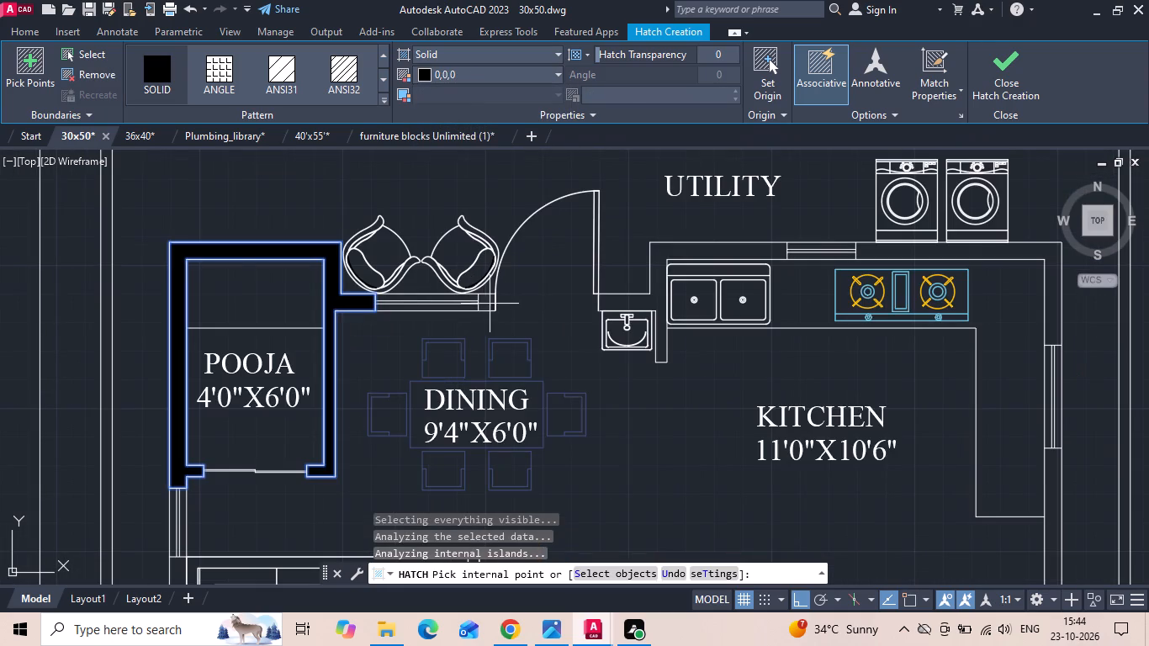
{"action": "left_click", "coordinate": [493, 304]}
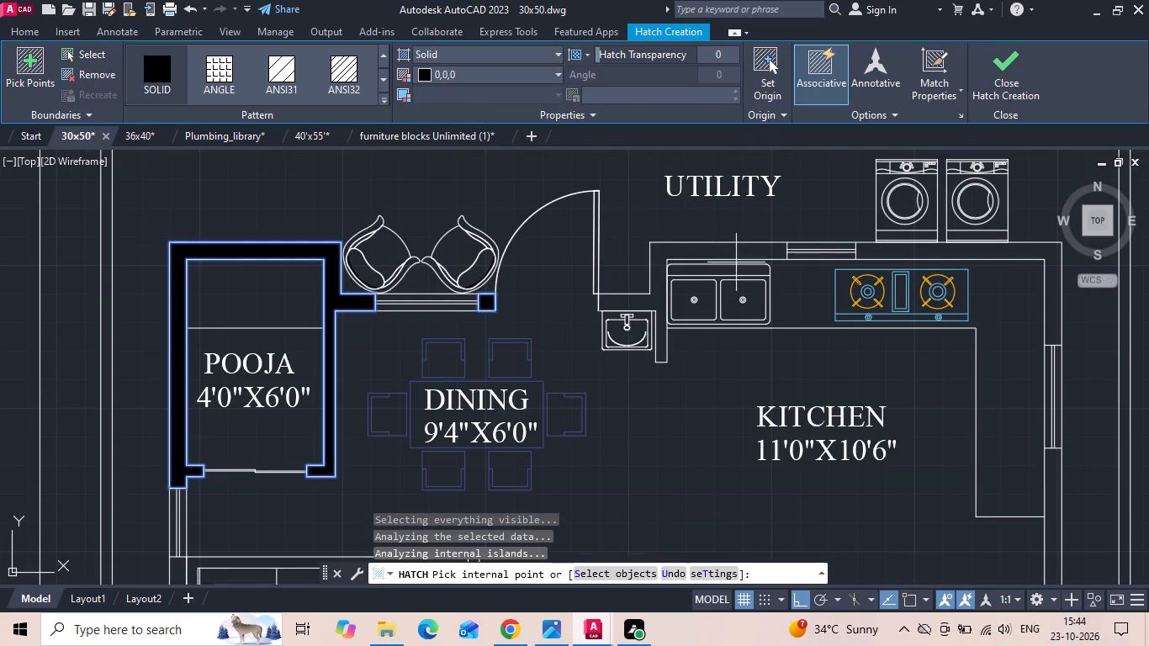
Fill the ground floor's kitchen walls, the staircase partition and the outer wall beside the stairs with the solid black hatch.
{"action": "left_click", "coordinate": [733, 252]}
{"action": "middle_click_drag", "start_coordinate": [732, 257], "coordinate": [448, 170]}
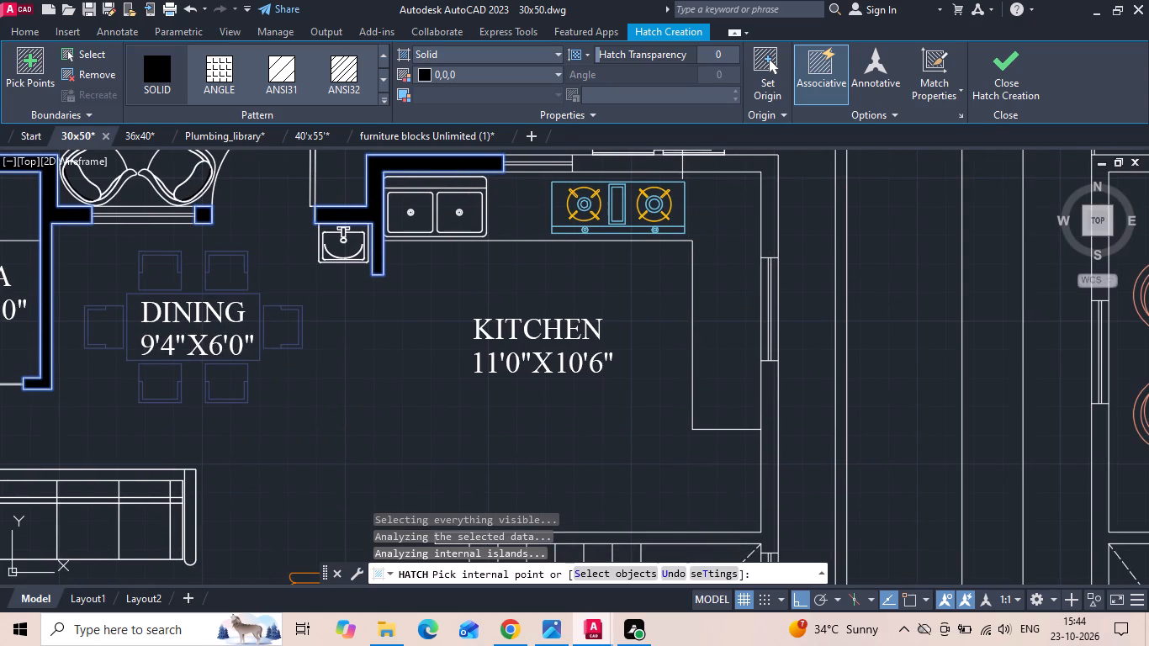
{"action": "left_click", "coordinate": [754, 165]}
{"action": "middle_click_drag", "start_coordinate": [734, 378], "coordinate": [756, 249]}
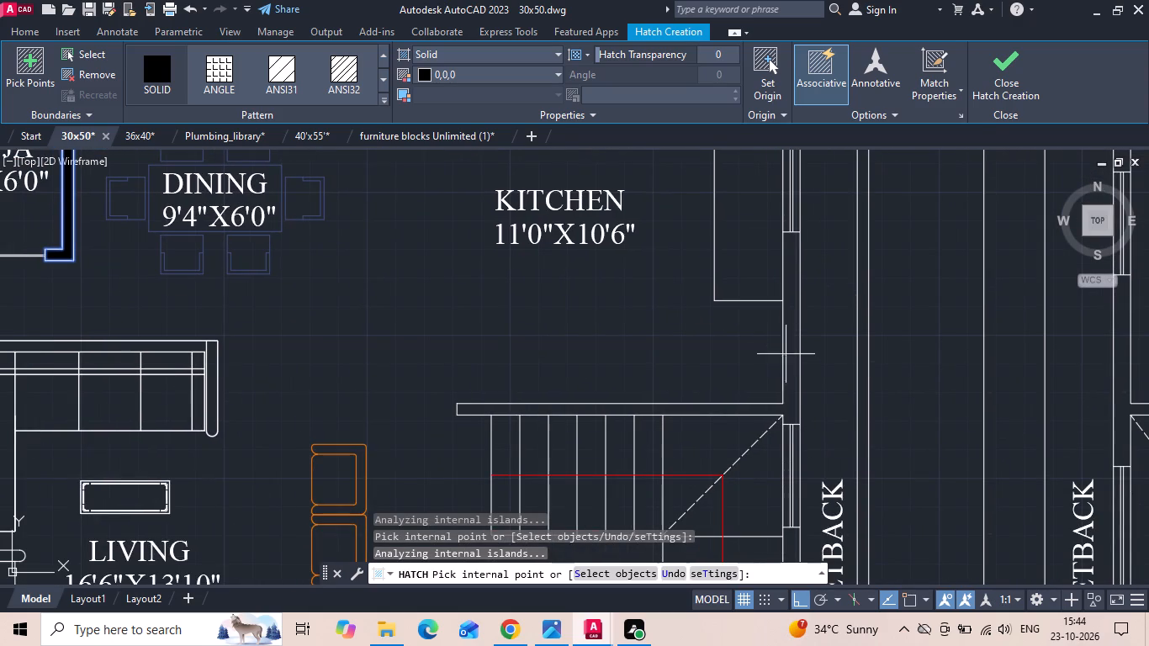
{"action": "left_click", "coordinate": [789, 362]}
{"action": "scroll", "coordinate": [762, 267], "scroll_direction": "down", "scroll_amount": 2}
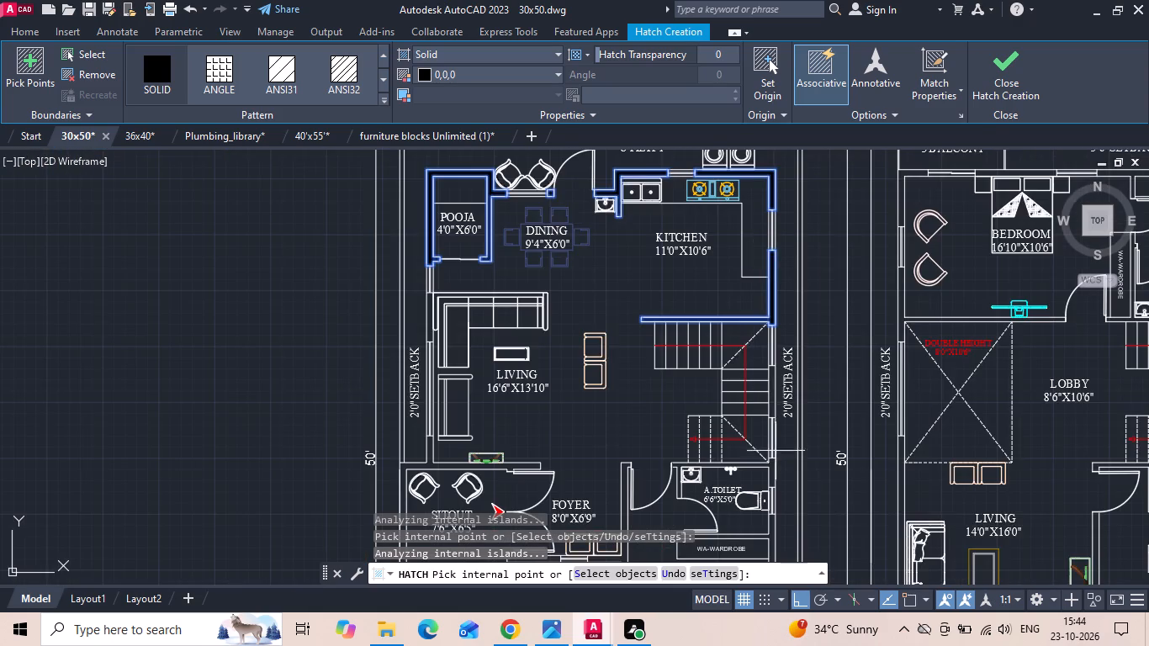
{"action": "scroll", "coordinate": [775, 451], "scroll_direction": "up", "scroll_amount": 2}
{"action": "left_click", "coordinate": [765, 317]}
Fill the ground floor's attached toilet walls and the bedroom's outer wall pieces, including the front corner, with the solid black hatch.
{"action": "middle_click_drag", "start_coordinate": [713, 389], "coordinate": [712, 271]}
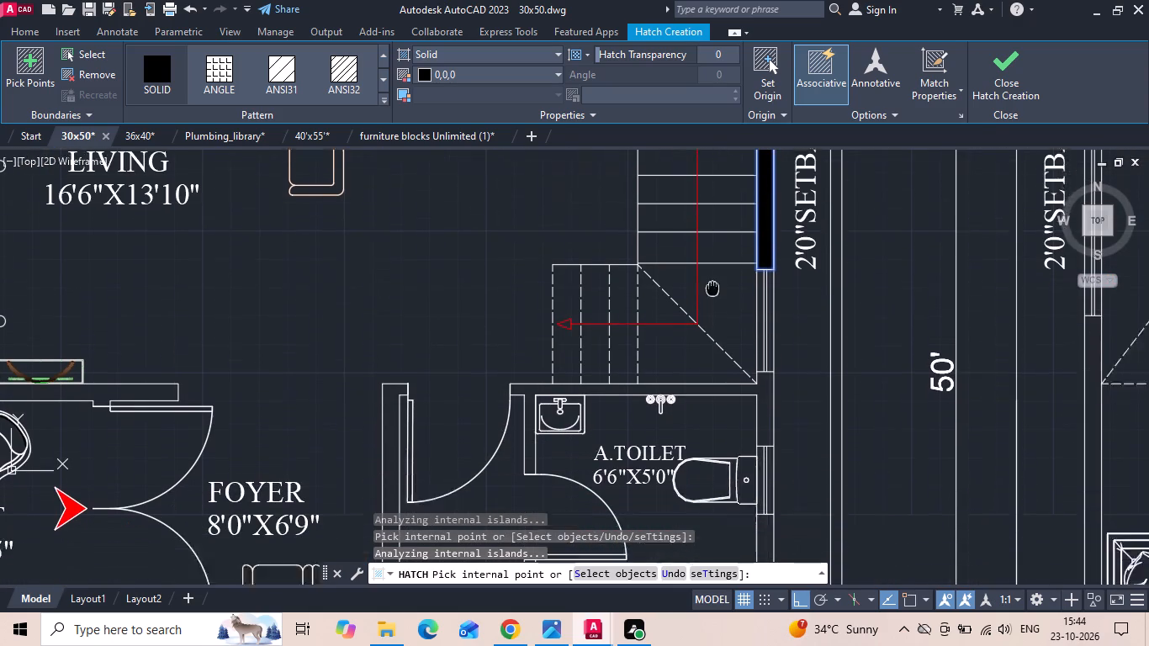
{"action": "middle_click_drag", "start_coordinate": [712, 271], "coordinate": [712, 235]}
{"action": "middle_click_drag", "start_coordinate": [734, 382], "coordinate": [732, 290]}
{"action": "left_click", "coordinate": [760, 264]}
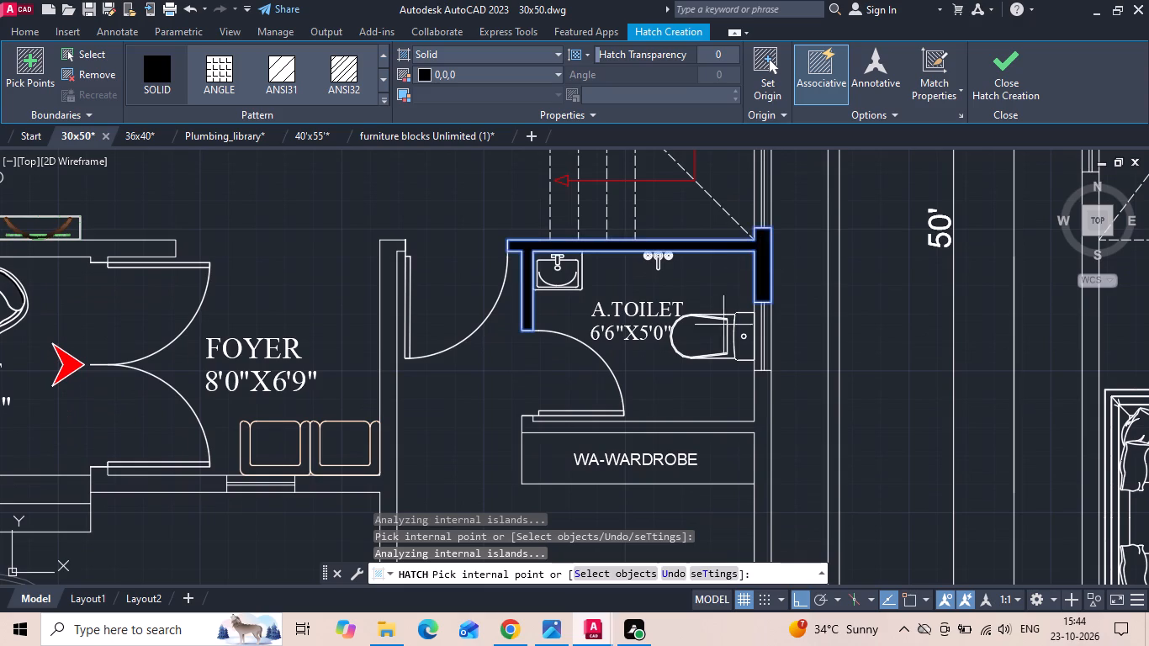
{"action": "middle_click_drag", "start_coordinate": [660, 377], "coordinate": [681, 236]}
{"action": "scroll", "coordinate": [779, 278], "scroll_direction": "down", "scroll_amount": 1}
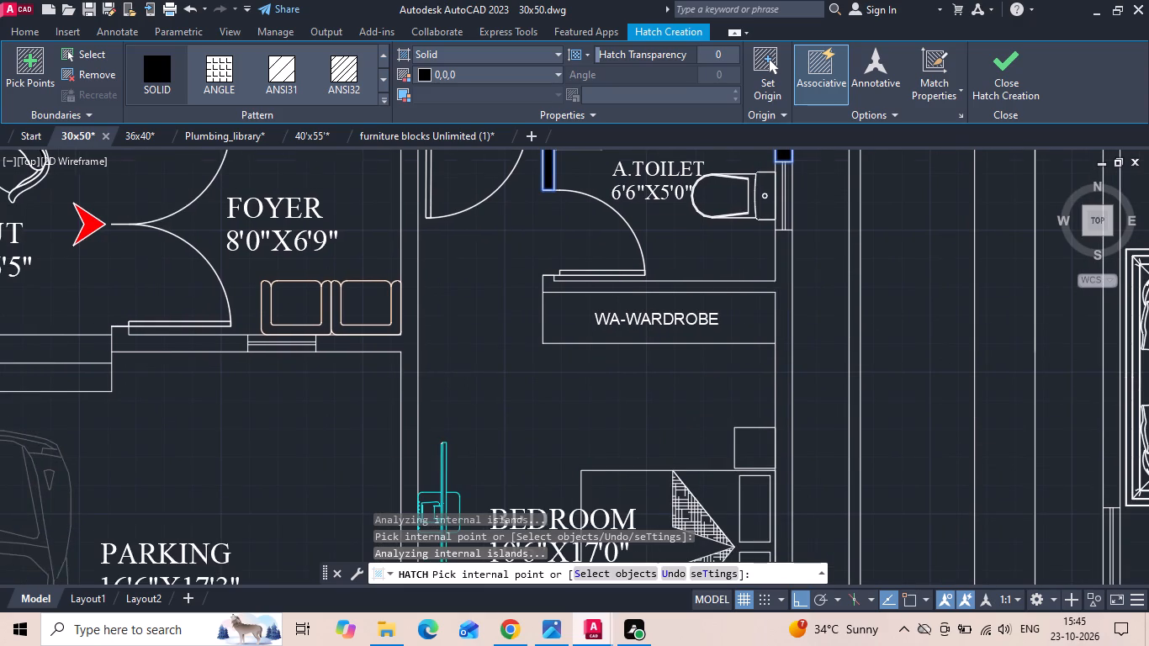
{"action": "scroll", "coordinate": [779, 278], "scroll_direction": "down", "scroll_amount": 1}
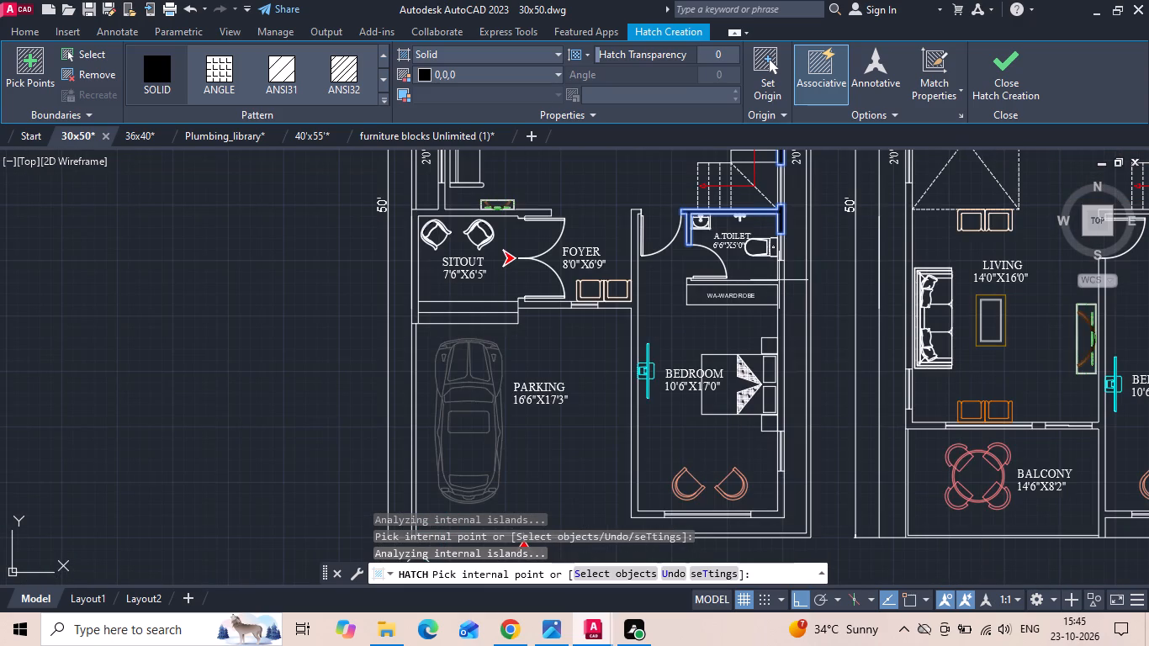
{"action": "left_click", "coordinate": [781, 290]}
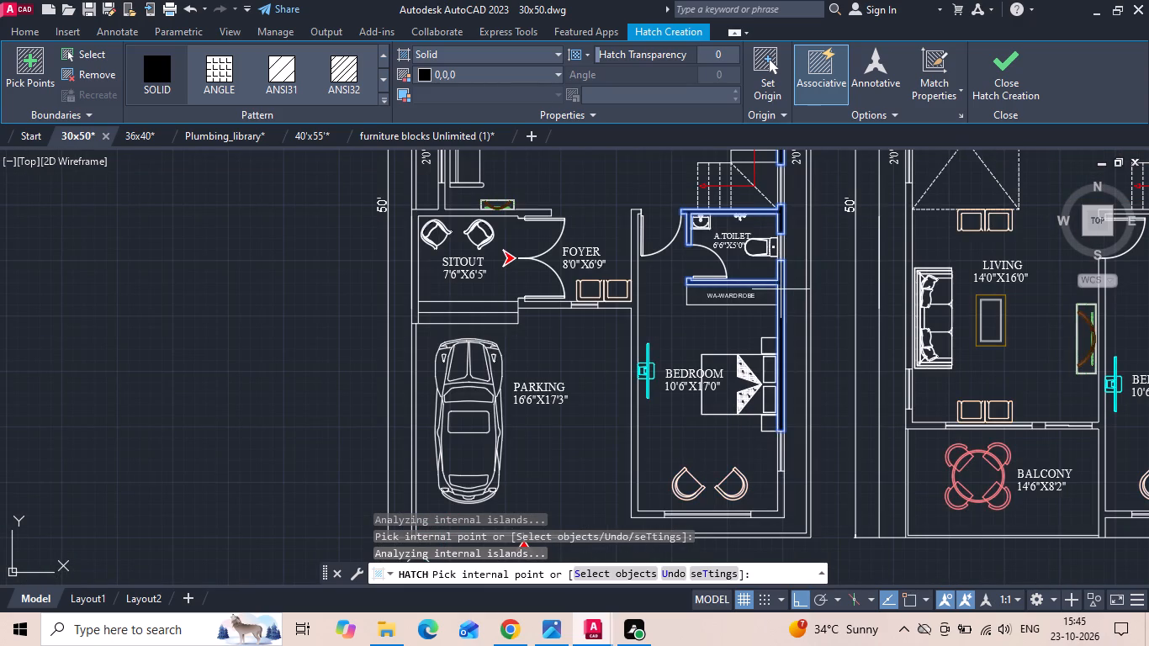
{"action": "scroll", "coordinate": [778, 518], "scroll_direction": "up", "scroll_amount": 2}
{"action": "left_click", "coordinate": [778, 510]}
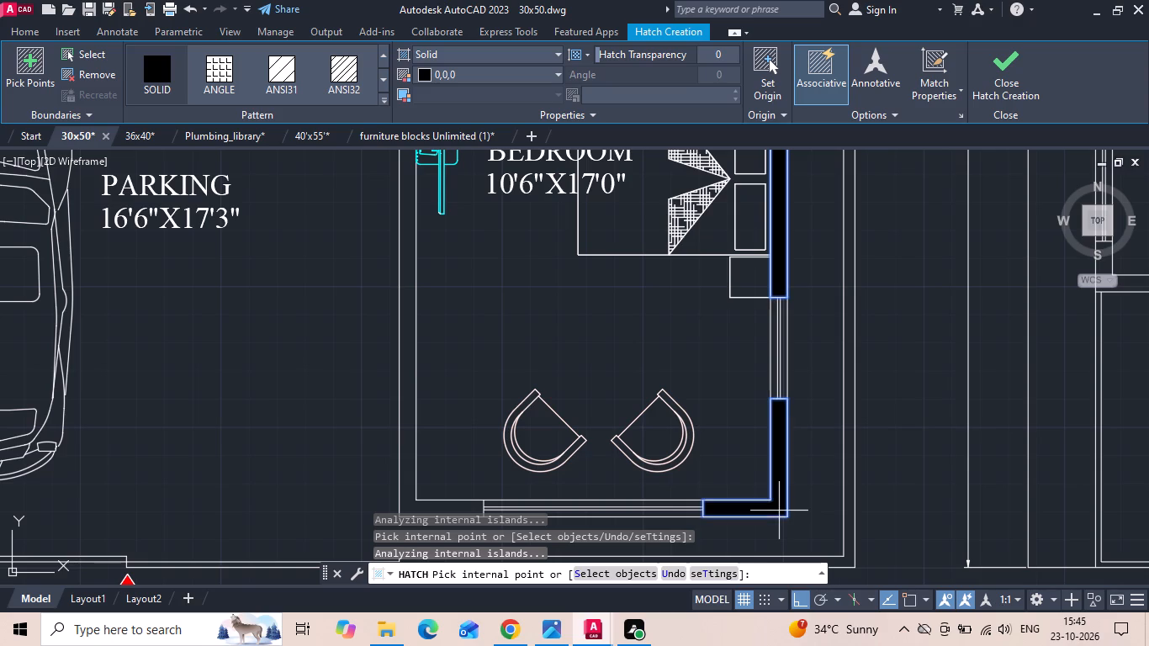
Fill the ground floor wall between bedroom and parking and the foyer wall pieces on both sides of its window with solid black.
{"action": "scroll", "coordinate": [431, 479], "scroll_direction": "down", "scroll_amount": 1}
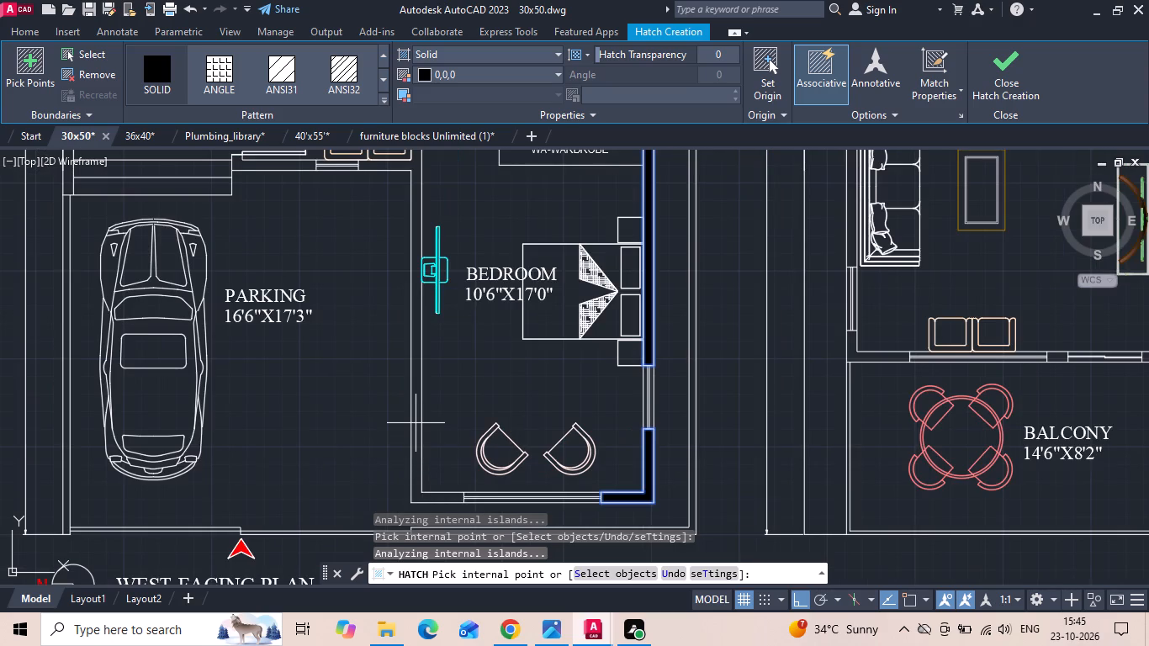
{"action": "middle_click_drag", "start_coordinate": [416, 423], "coordinate": [421, 454]}
{"action": "scroll", "coordinate": [421, 454], "scroll_direction": "down", "scroll_amount": 1}
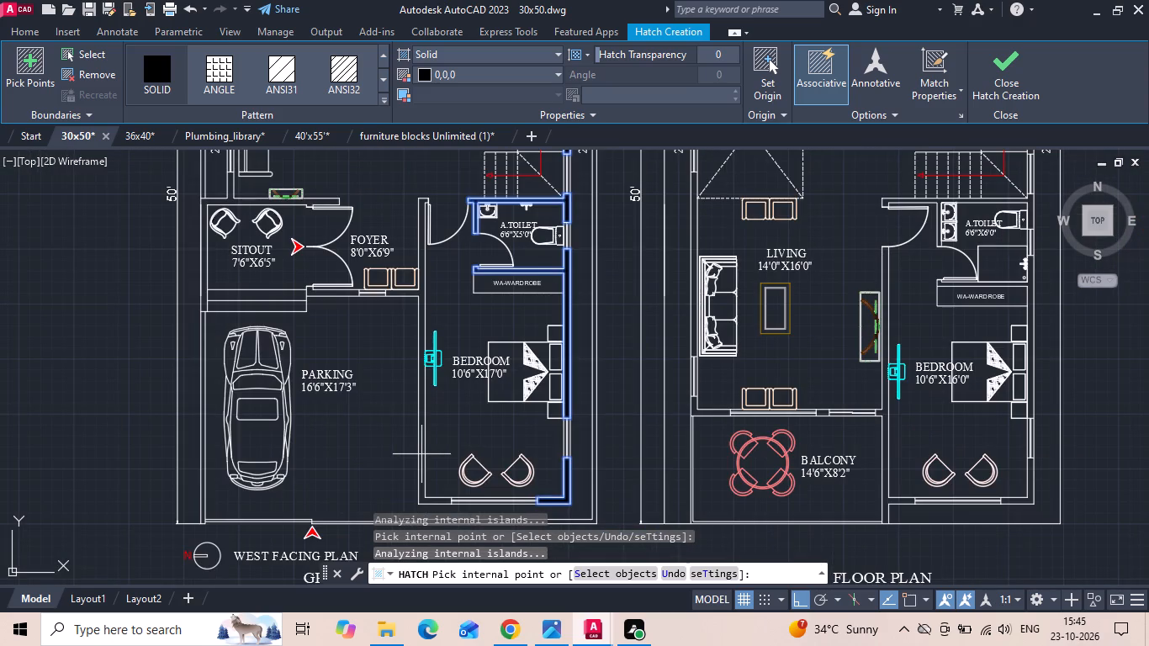
{"action": "left_click", "coordinate": [421, 454]}
{"action": "scroll", "coordinate": [295, 204], "scroll_direction": "up", "scroll_amount": 2}
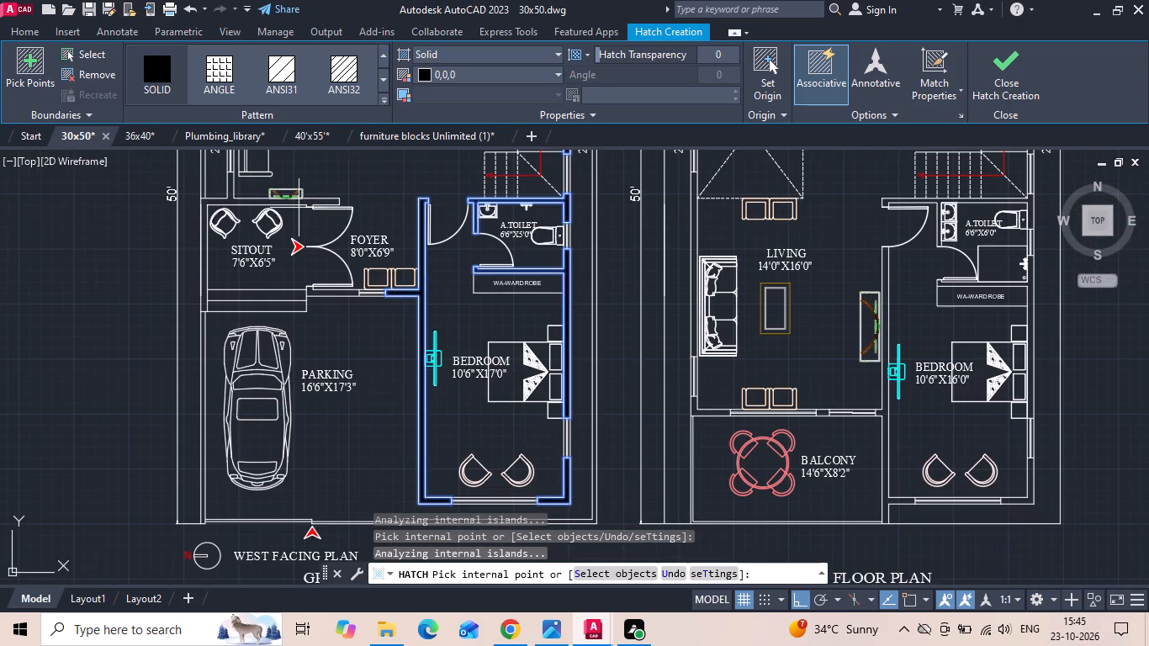
{"action": "scroll", "coordinate": [342, 352], "scroll_direction": "up", "scroll_amount": 1}
{"action": "left_click", "coordinate": [345, 342]}
{"action": "scroll", "coordinate": [374, 403], "scroll_direction": "down", "scroll_amount": 1}
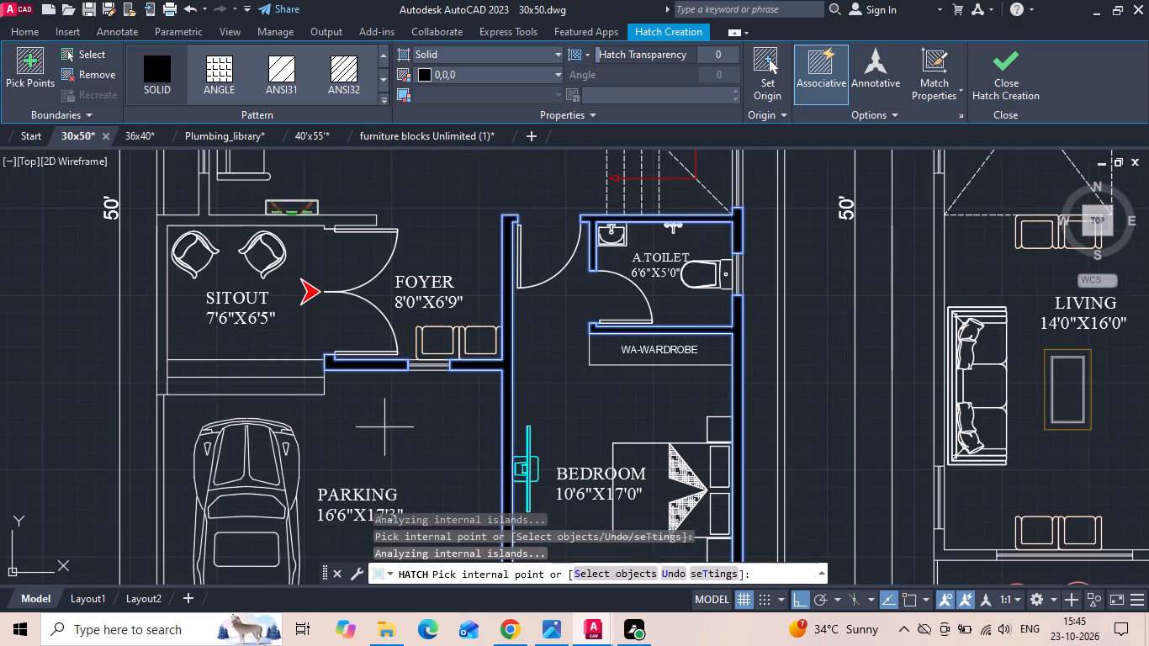
Fill the sitout walls and the living room's outer wall piece beside the sofa with solid black, and finish the ground floor wall hatch.
{"action": "middle_click_drag", "start_coordinate": [339, 283], "coordinate": [424, 378]}
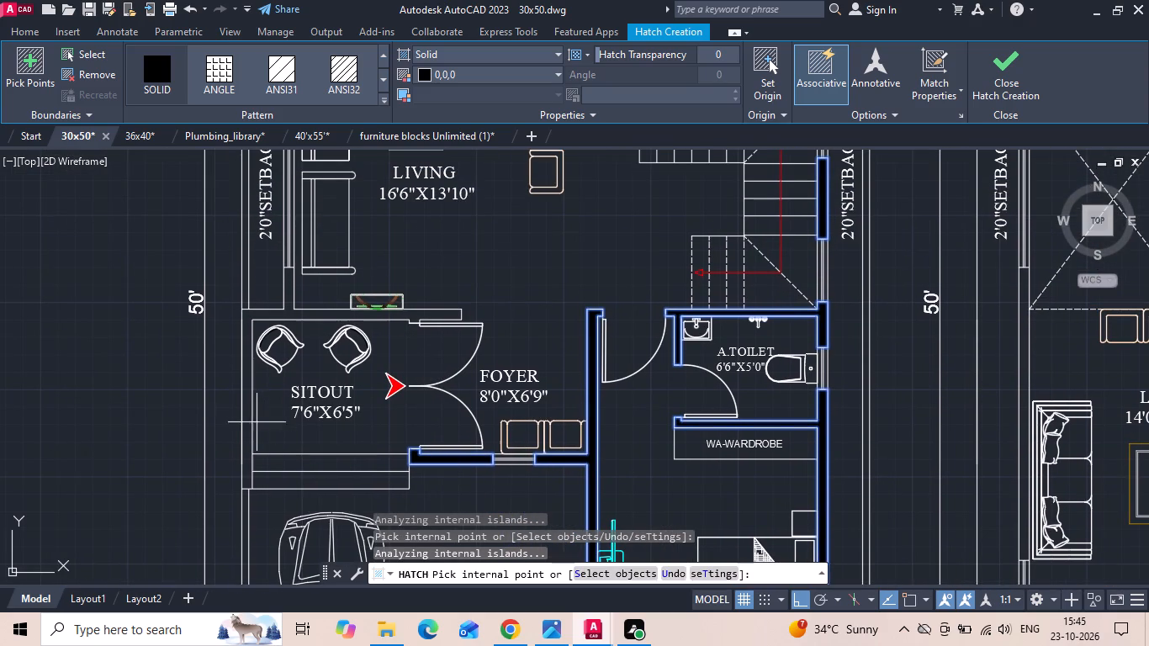
{"action": "left_click", "coordinate": [249, 393]}
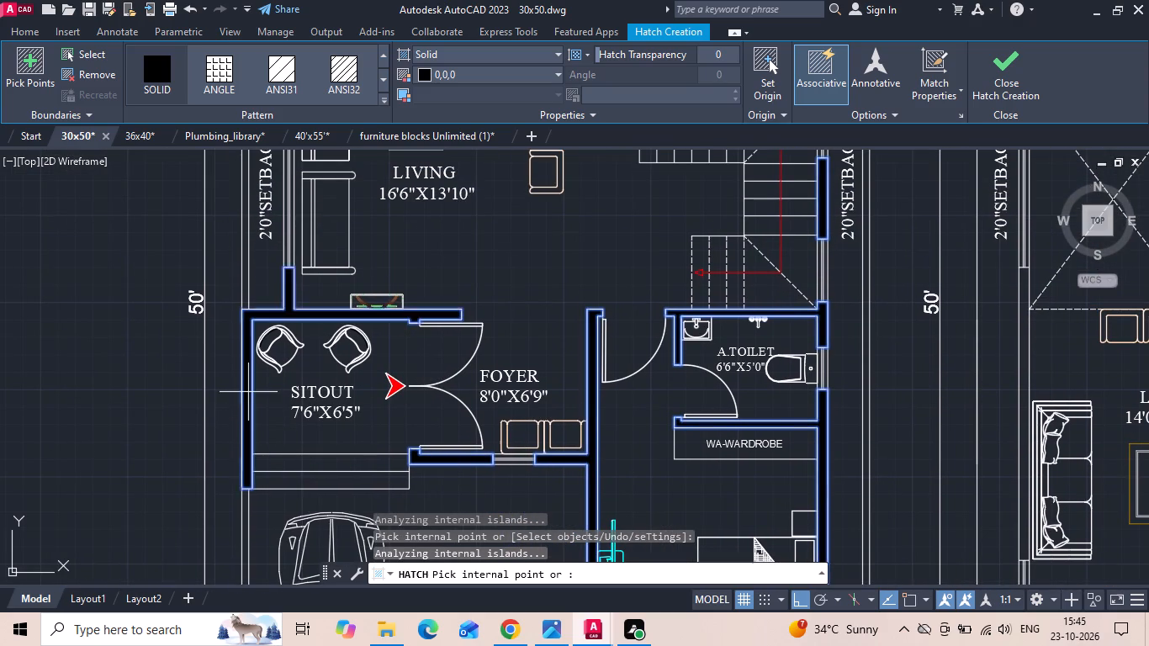
{"action": "middle_click_drag", "start_coordinate": [248, 391], "coordinate": [309, 573]}
{"action": "left_click", "coordinate": [349, 266]}
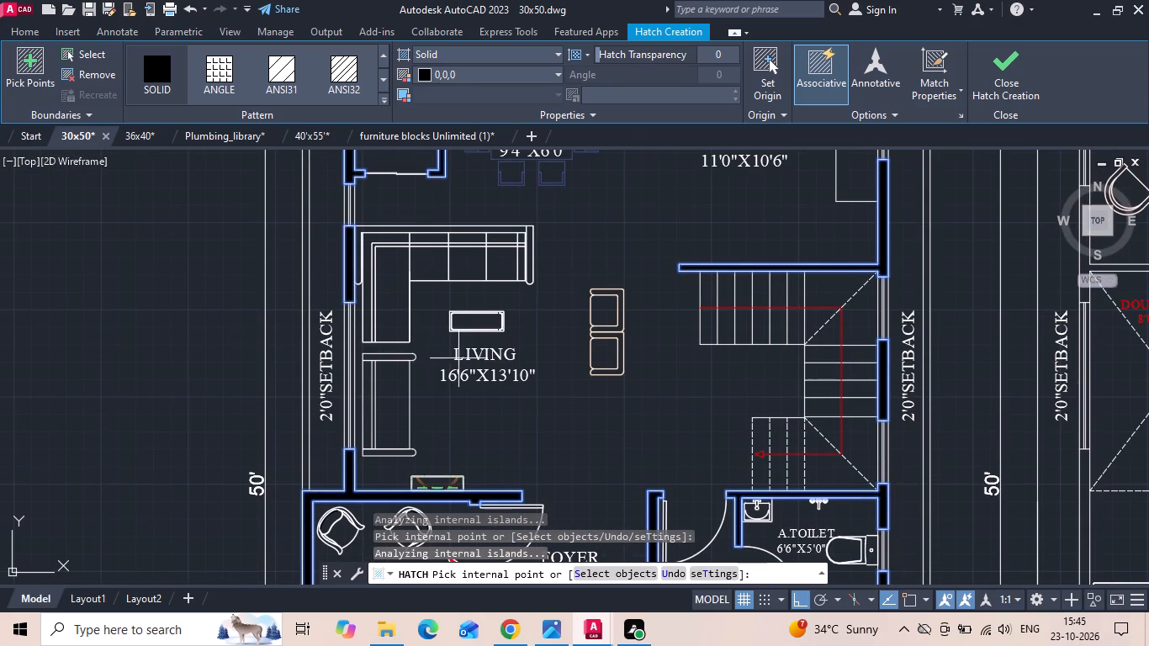
{"action": "middle_click_drag", "start_coordinate": [497, 362], "coordinate": [419, 510]}
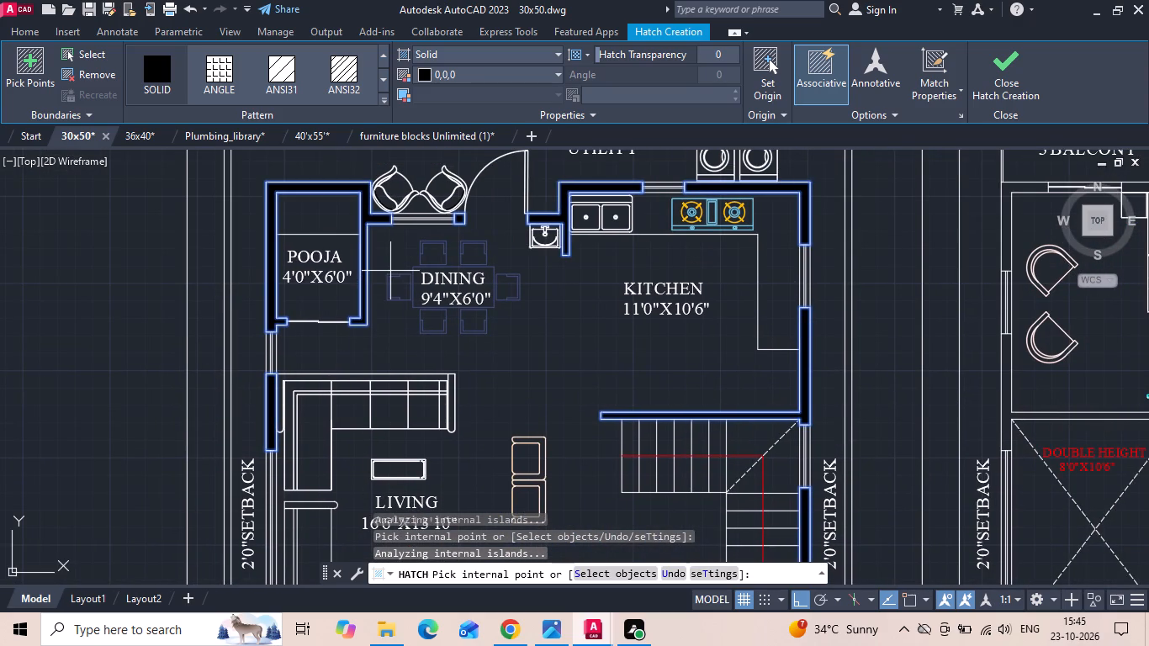
{"action": "scroll", "coordinate": [389, 273], "scroll_direction": "down", "scroll_amount": 3}
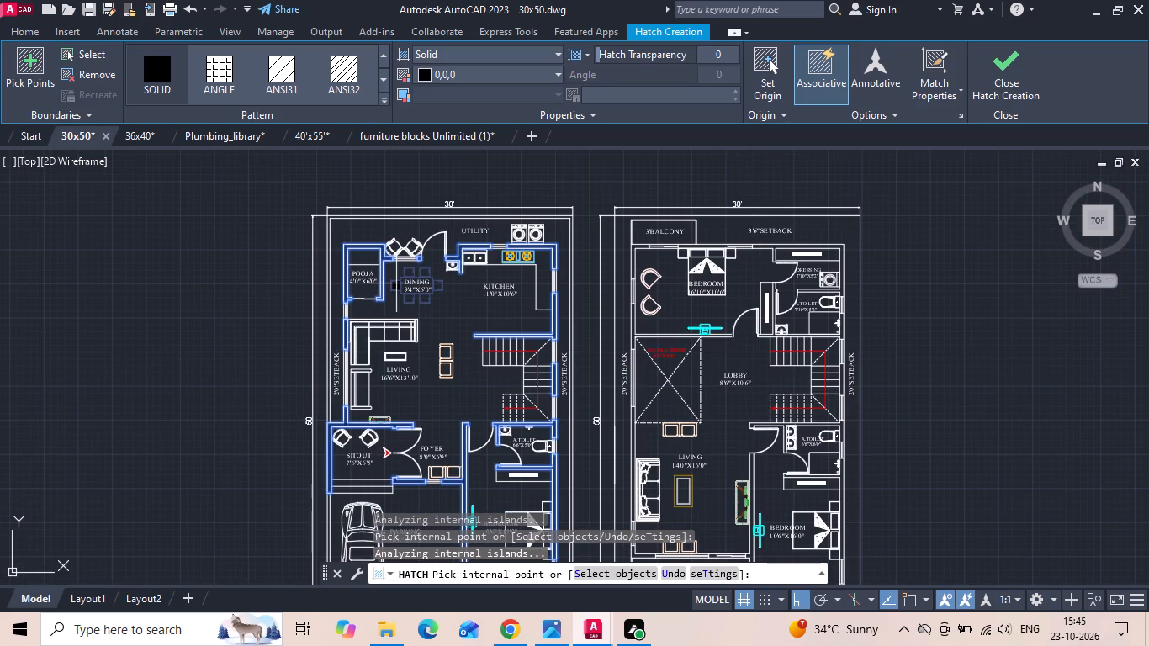
{"action": "key", "text": "space"}
Start a solid hatch in grey (147,149,152) and fill the ground floor's compound wall around the plot, including the stretch beside the parking.
{"action": "key", "text": "space"}
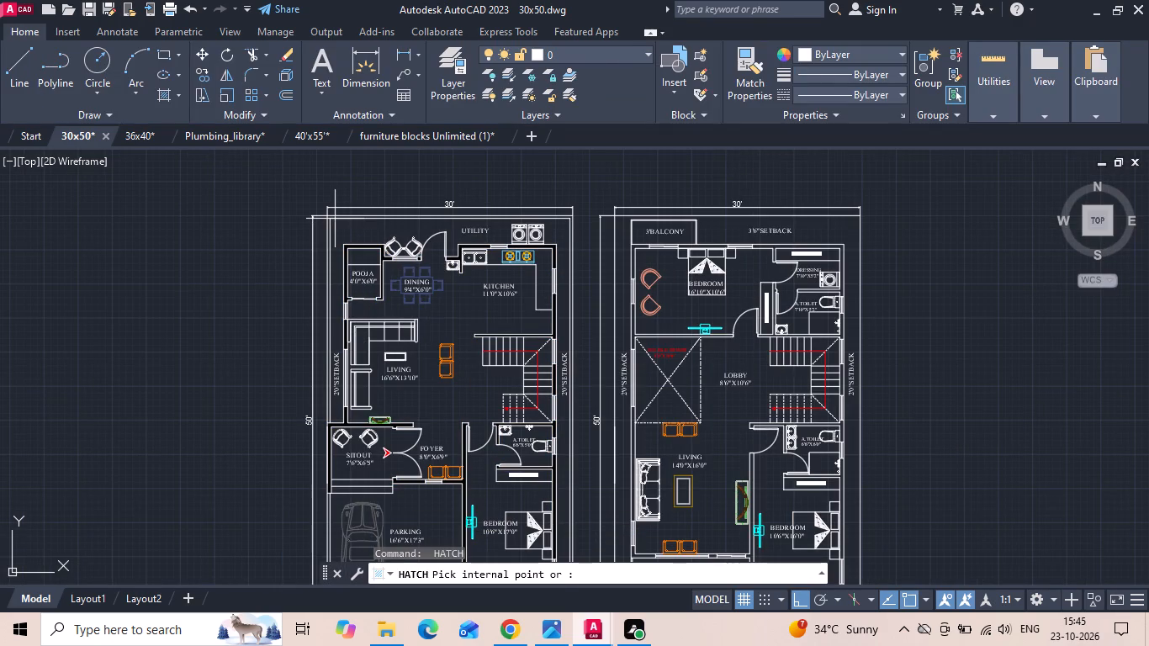
{"action": "left_click", "coordinate": [423, 77]}
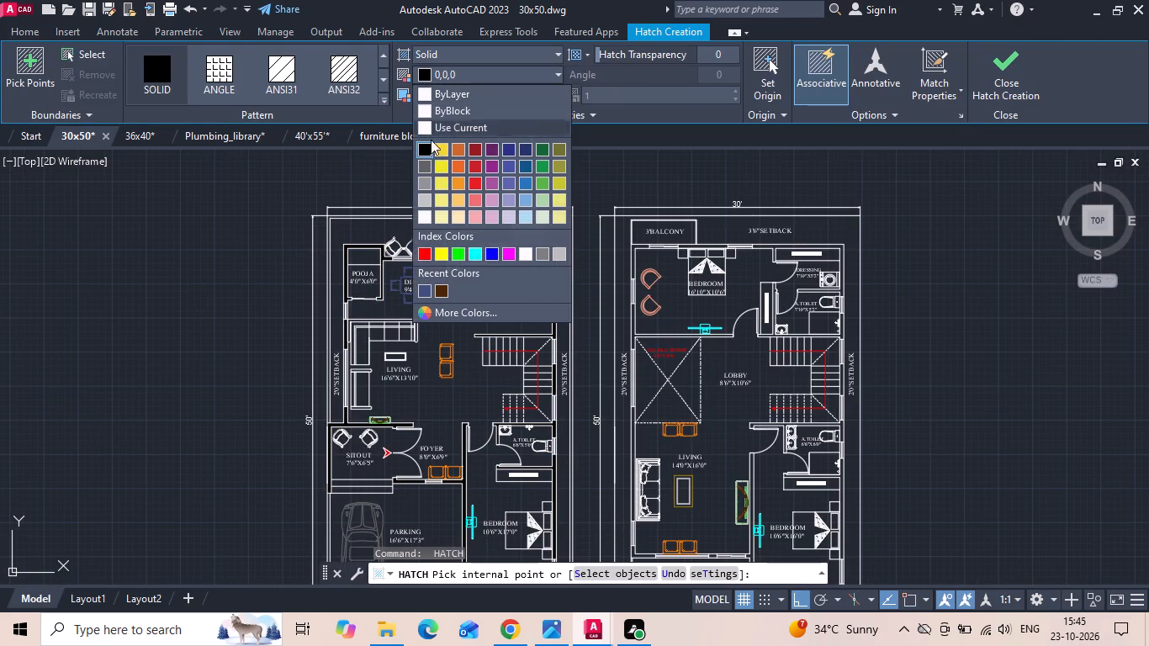
{"action": "left_click", "coordinate": [425, 180]}
{"action": "scroll", "coordinate": [373, 236], "scroll_direction": "up", "scroll_amount": 1}
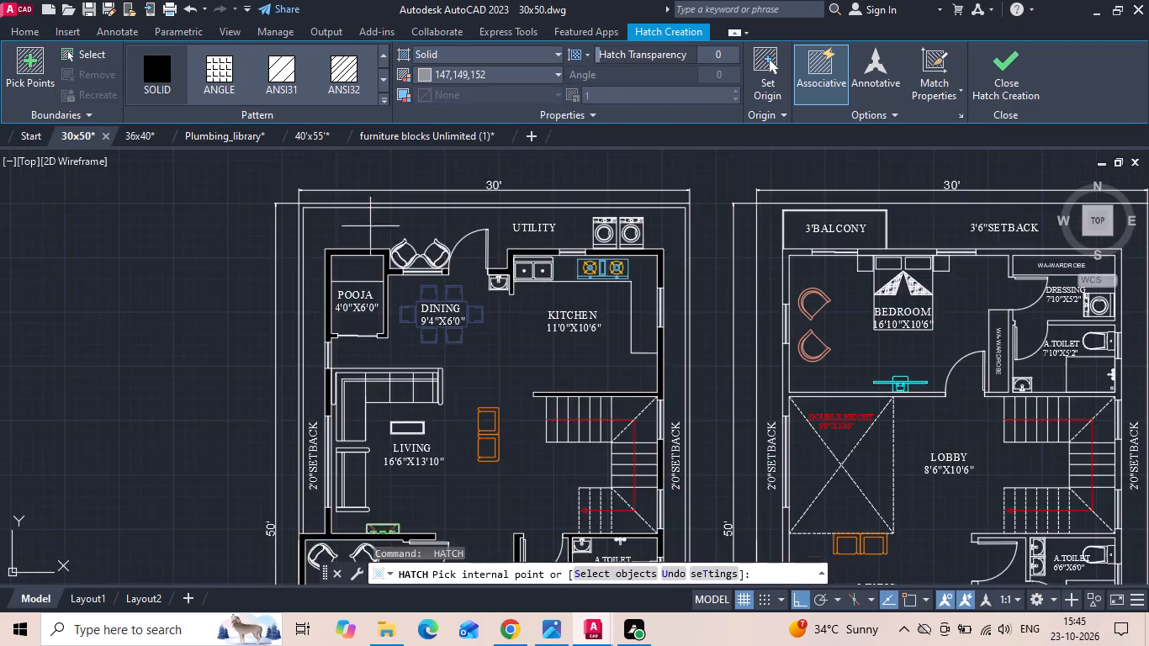
{"action": "scroll", "coordinate": [370, 225], "scroll_direction": "up", "scroll_amount": 1}
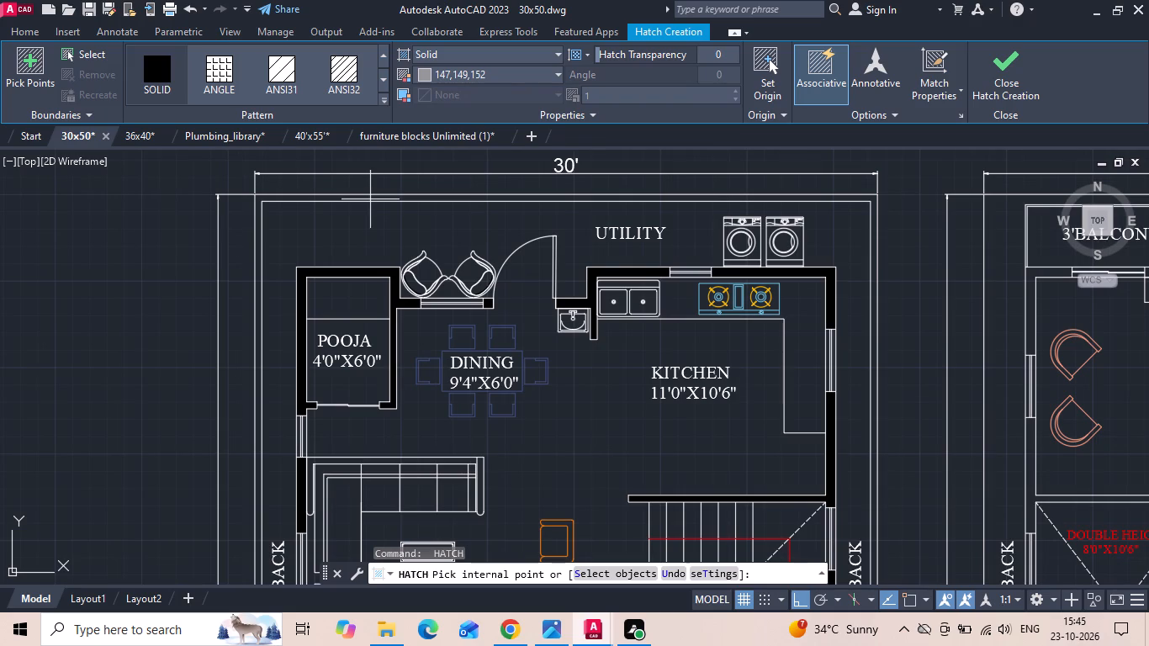
{"action": "scroll", "coordinate": [370, 196], "scroll_direction": "down", "scroll_amount": 1}
{"action": "left_click", "coordinate": [370, 196]}
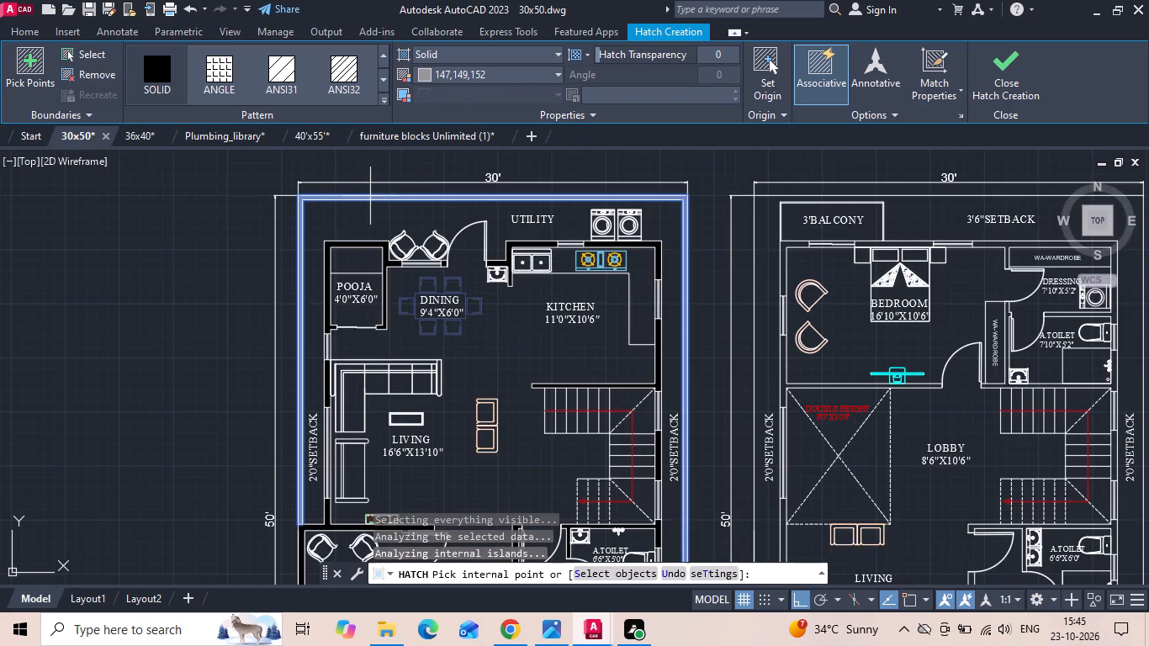
{"action": "scroll", "coordinate": [378, 172], "scroll_direction": "down", "scroll_amount": 2}
{"action": "scroll", "coordinate": [387, 430], "scroll_direction": "up", "scroll_amount": 3}
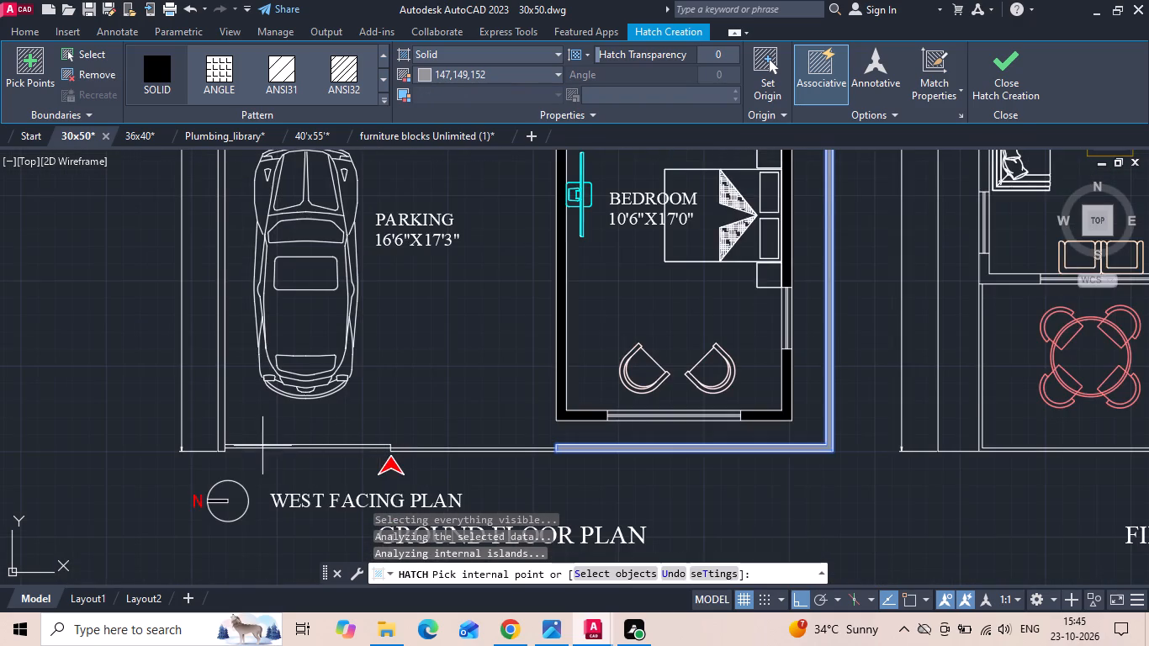
{"action": "scroll", "coordinate": [267, 453], "scroll_direction": "down", "scroll_amount": 1}
{"action": "left_click", "coordinate": [239, 362]}
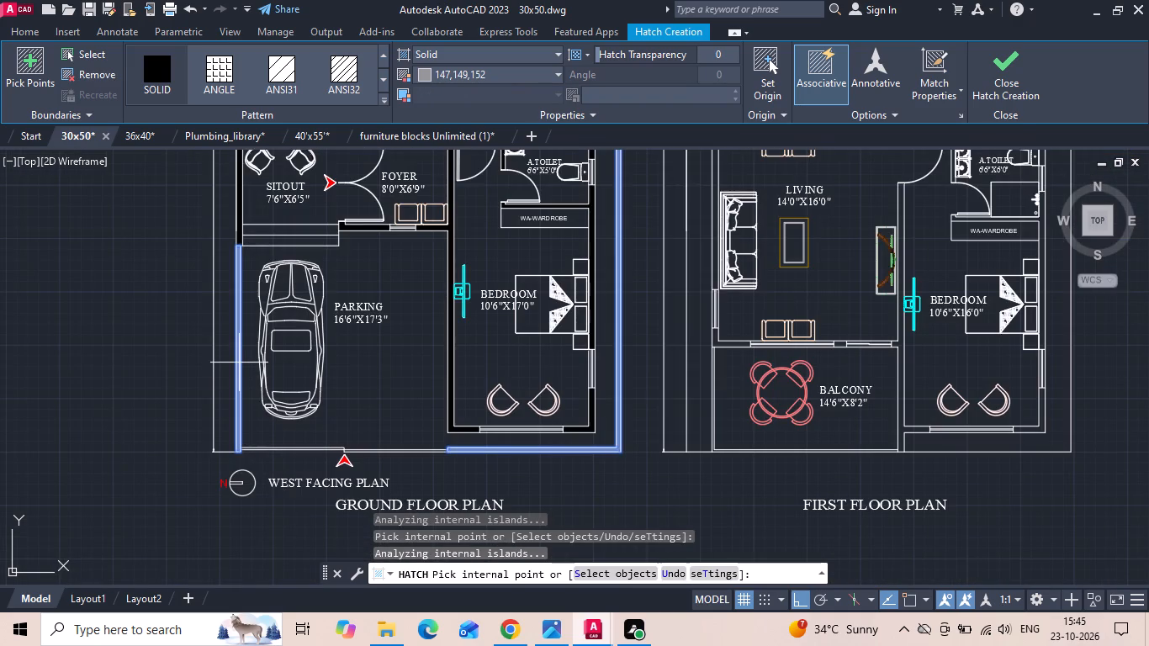
{"action": "key", "text": "Escape"}
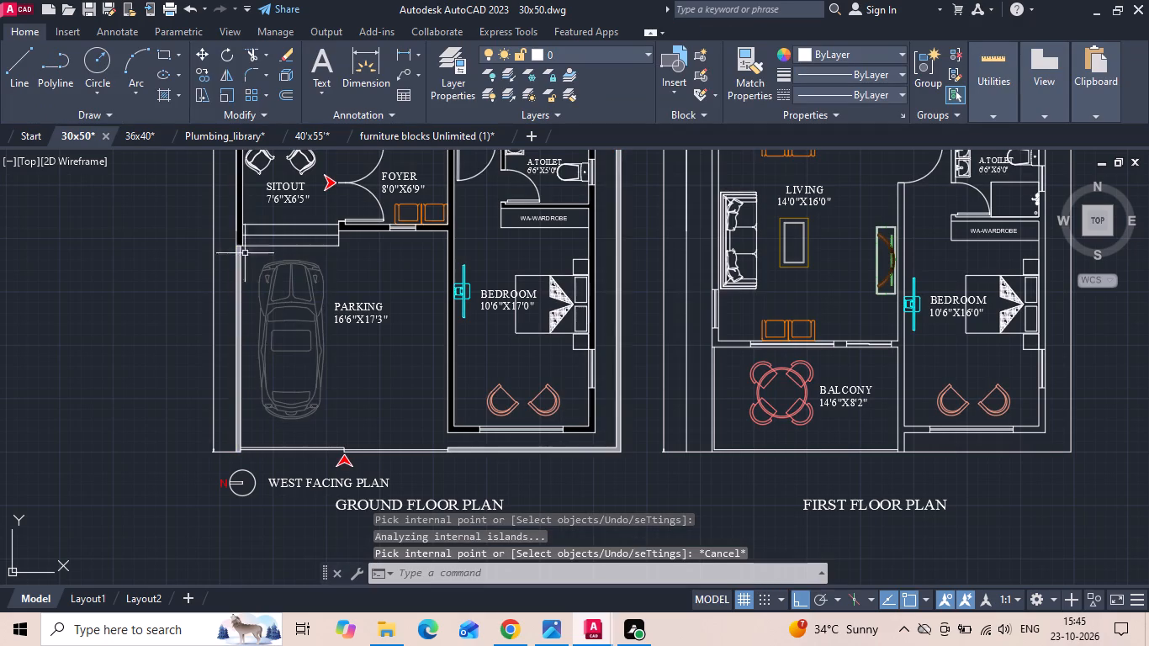
Erase the line along the outer face of the ground floor sitout's side wall.
{"action": "scroll", "coordinate": [245, 220], "scroll_direction": "up", "scroll_amount": 3}
{"action": "left_click", "coordinate": [209, 246]}
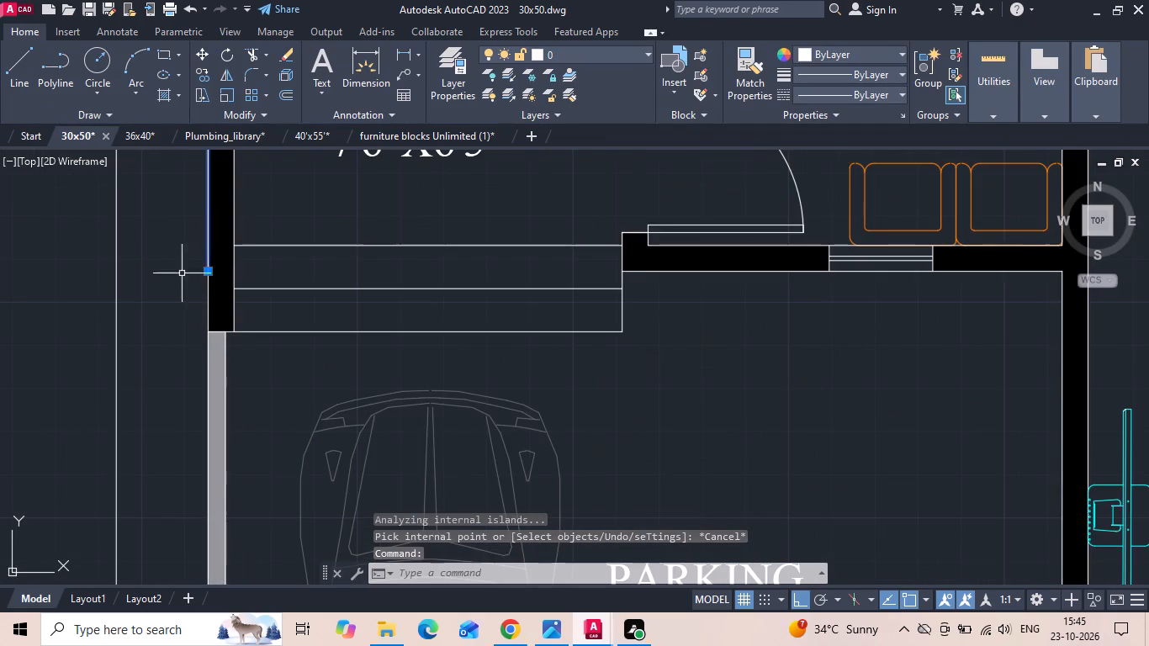
{"action": "scroll", "coordinate": [167, 327], "scroll_direction": "down", "scroll_amount": 4}
{"action": "key", "text": "Delete"}
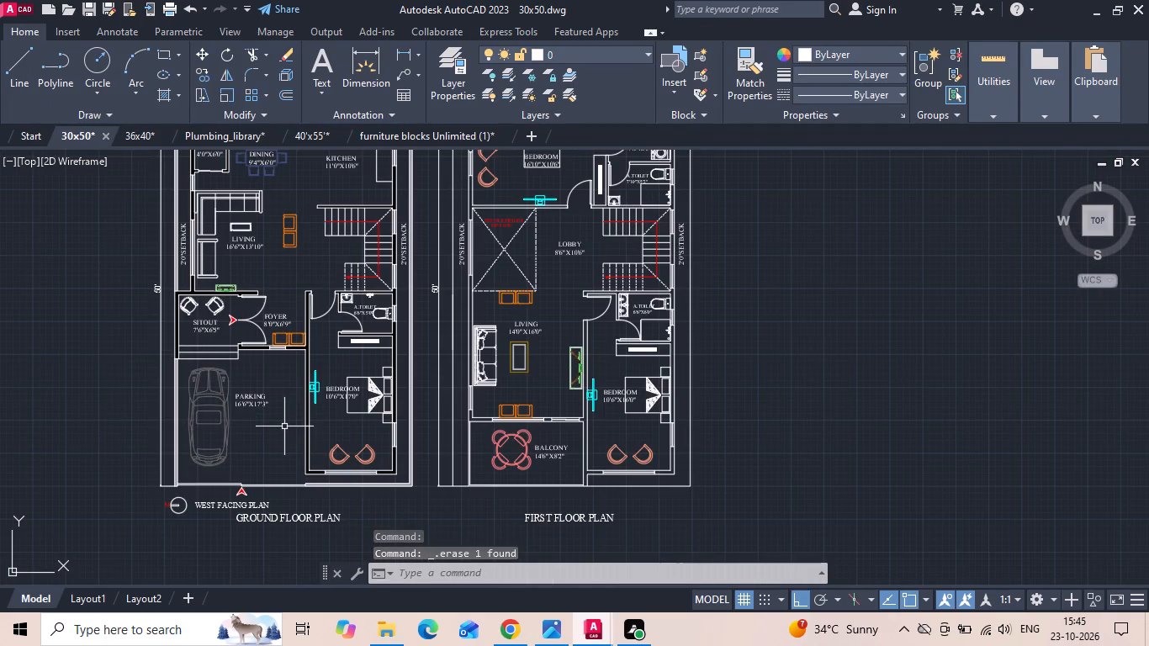
Start a solid hatch in black (0,0,0) and fill the first floor's outer walls around the rear bedroom, plus the dressing and attached toilet walls.
{"action": "scroll", "coordinate": [154, 313], "scroll_direction": "up", "scroll_amount": 3}
{"action": "scroll", "coordinate": [150, 300], "scroll_direction": "down", "scroll_amount": 3}
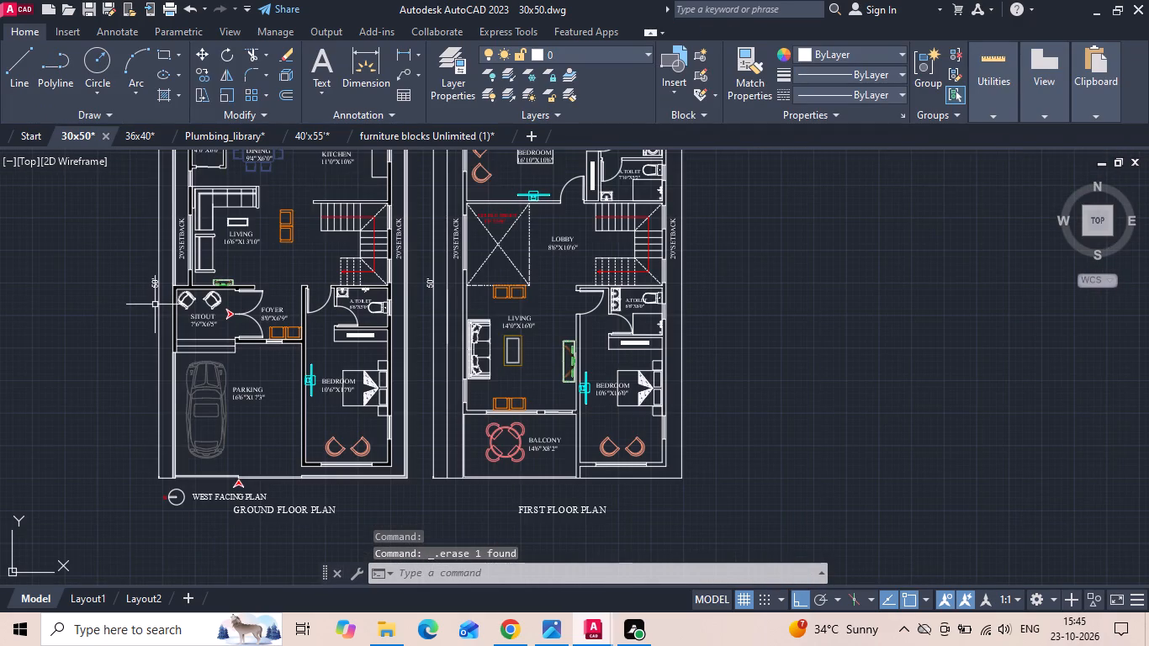
{"action": "type", "text": "H"}
{"action": "key", "text": "space"}
{"action": "scroll", "coordinate": [156, 332], "scroll_direction": "down", "scroll_amount": 1}
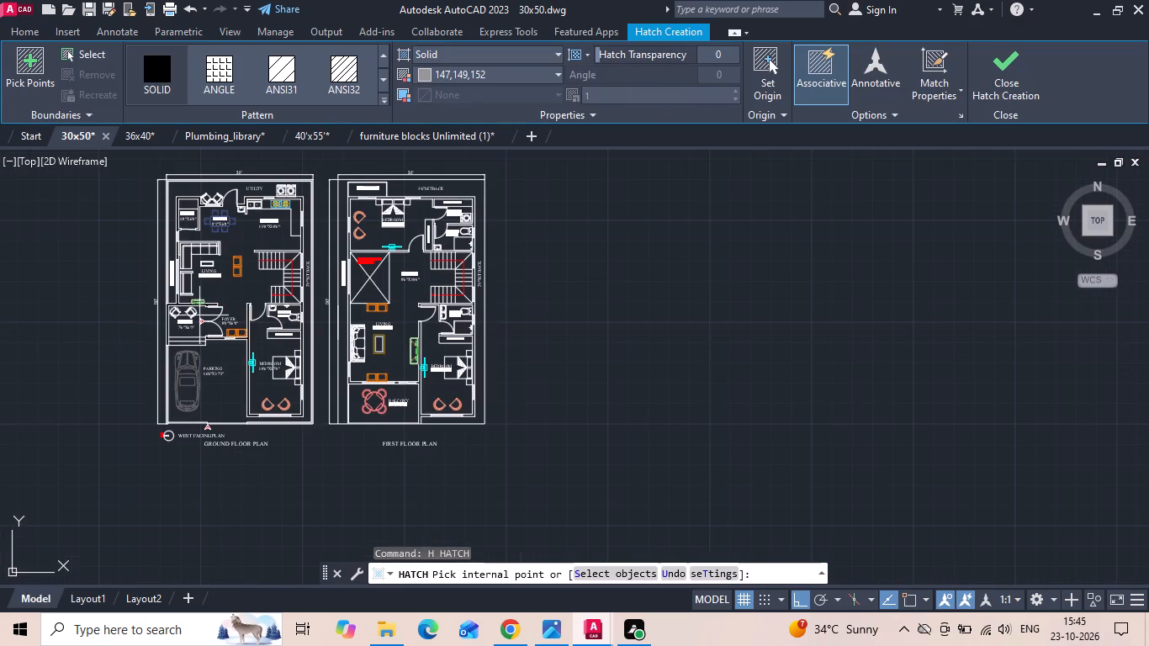
{"action": "scroll", "coordinate": [341, 199], "scroll_direction": "up", "scroll_amount": 3}
{"action": "left_click", "coordinate": [318, 221]}
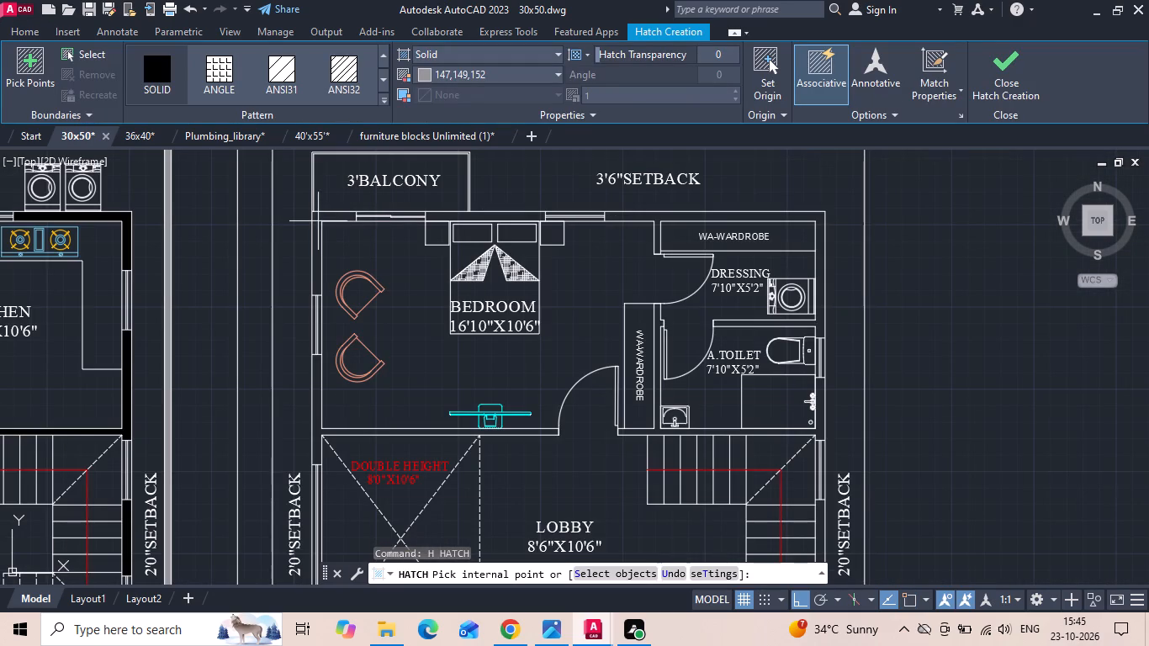
{"action": "left_click", "coordinate": [428, 79]}
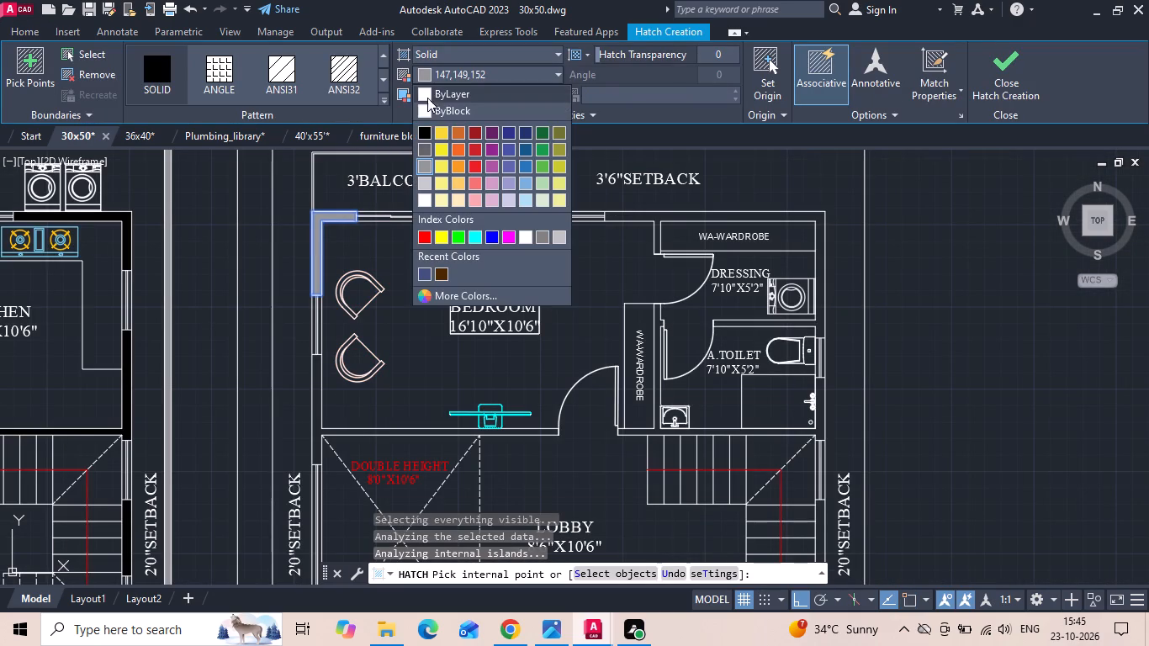
{"action": "left_click", "coordinate": [422, 130]}
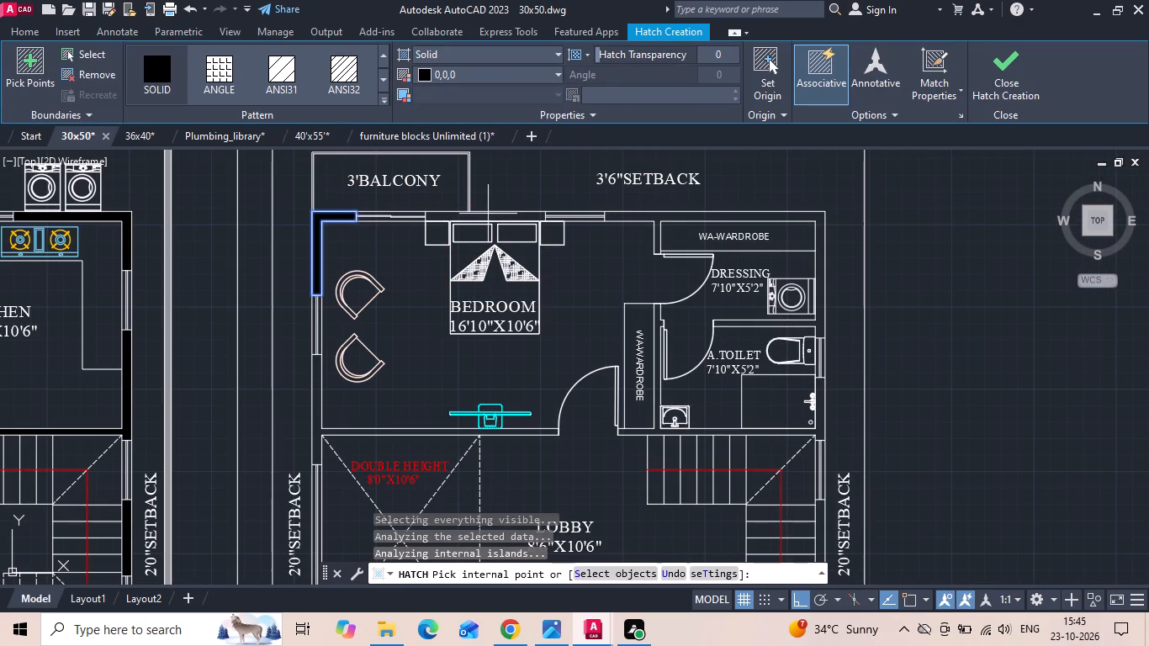
{"action": "left_click", "coordinate": [490, 214]}
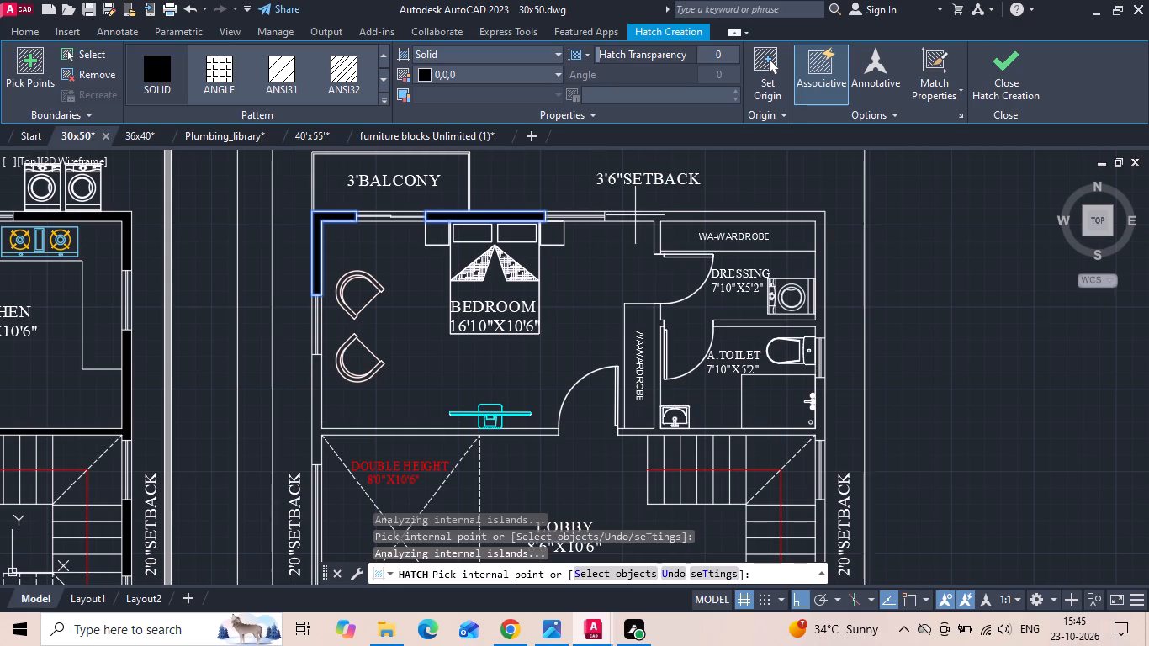
{"action": "left_click", "coordinate": [636, 216]}
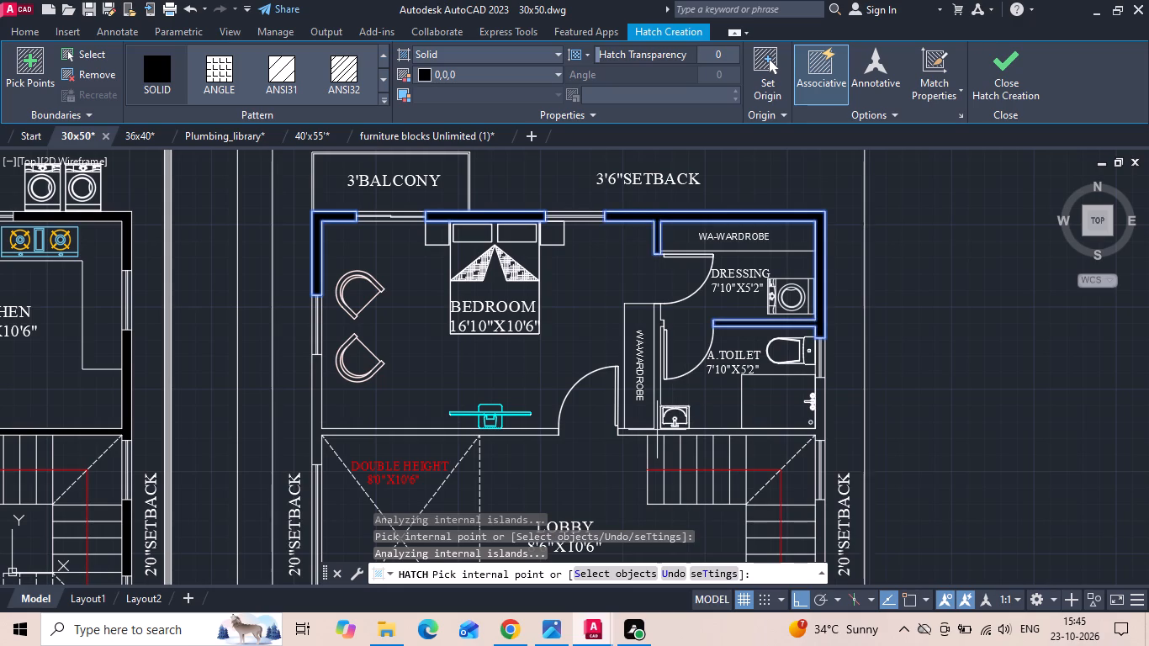
{"action": "left_click", "coordinate": [655, 433]}
{"action": "middle_click_drag", "start_coordinate": [652, 422], "coordinate": [662, 350]}
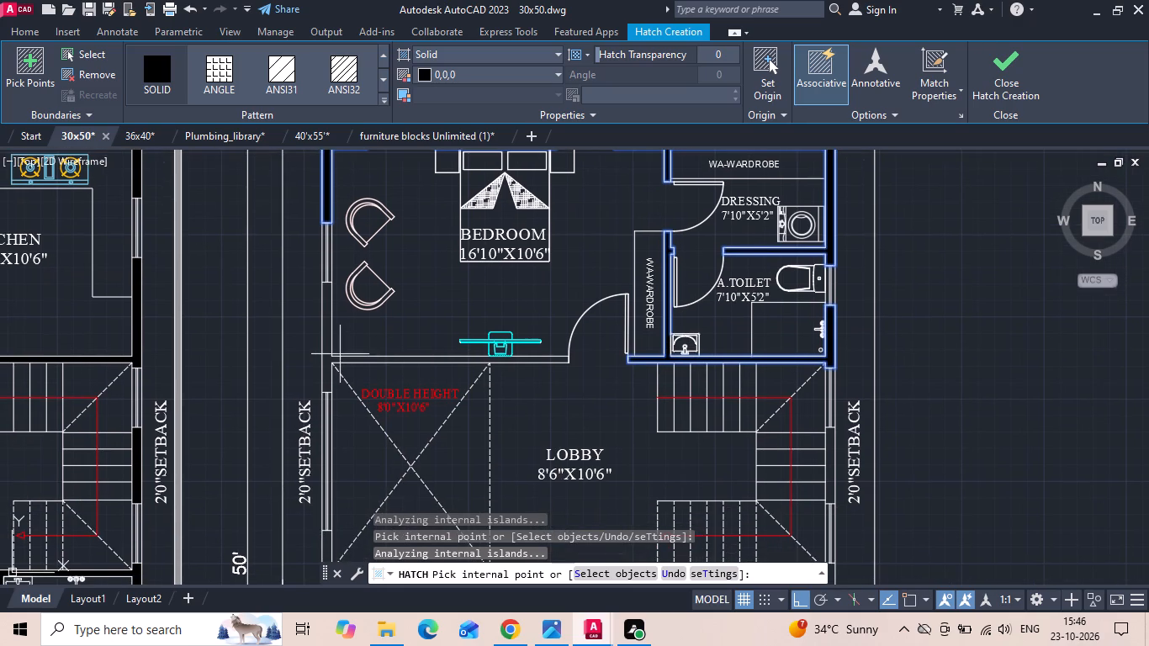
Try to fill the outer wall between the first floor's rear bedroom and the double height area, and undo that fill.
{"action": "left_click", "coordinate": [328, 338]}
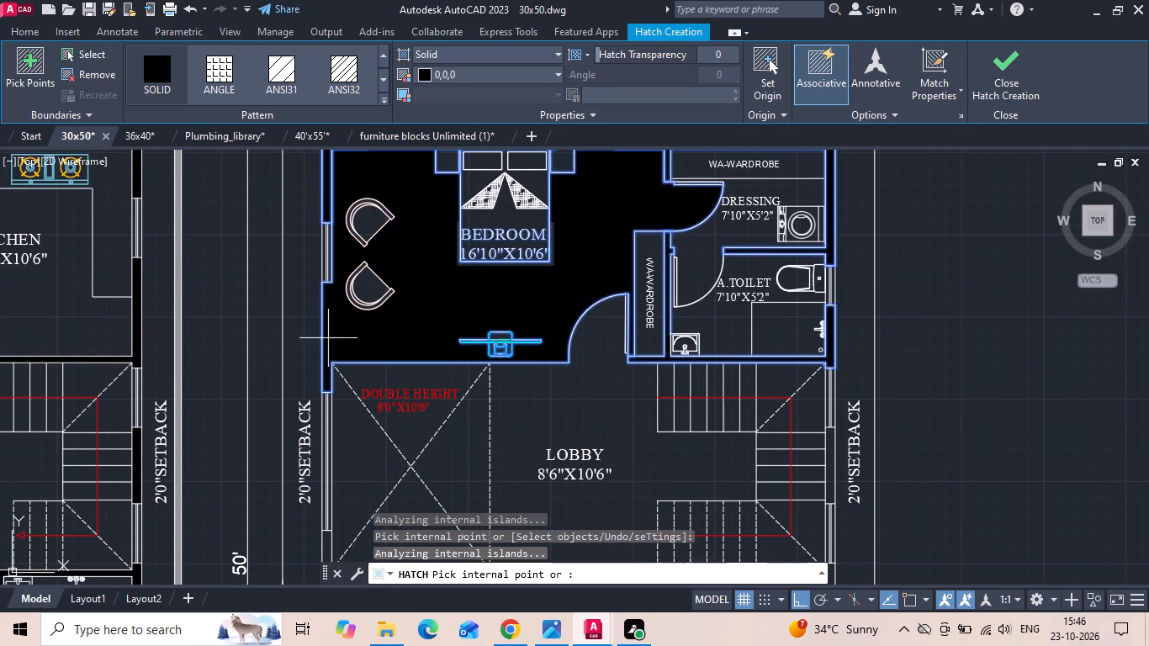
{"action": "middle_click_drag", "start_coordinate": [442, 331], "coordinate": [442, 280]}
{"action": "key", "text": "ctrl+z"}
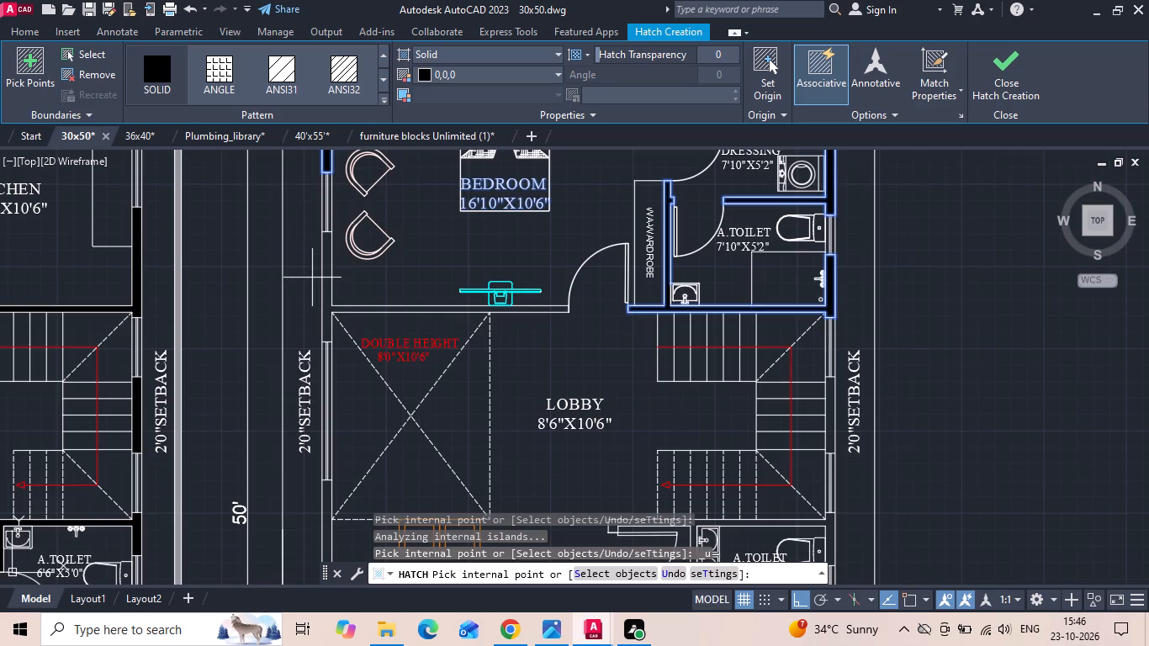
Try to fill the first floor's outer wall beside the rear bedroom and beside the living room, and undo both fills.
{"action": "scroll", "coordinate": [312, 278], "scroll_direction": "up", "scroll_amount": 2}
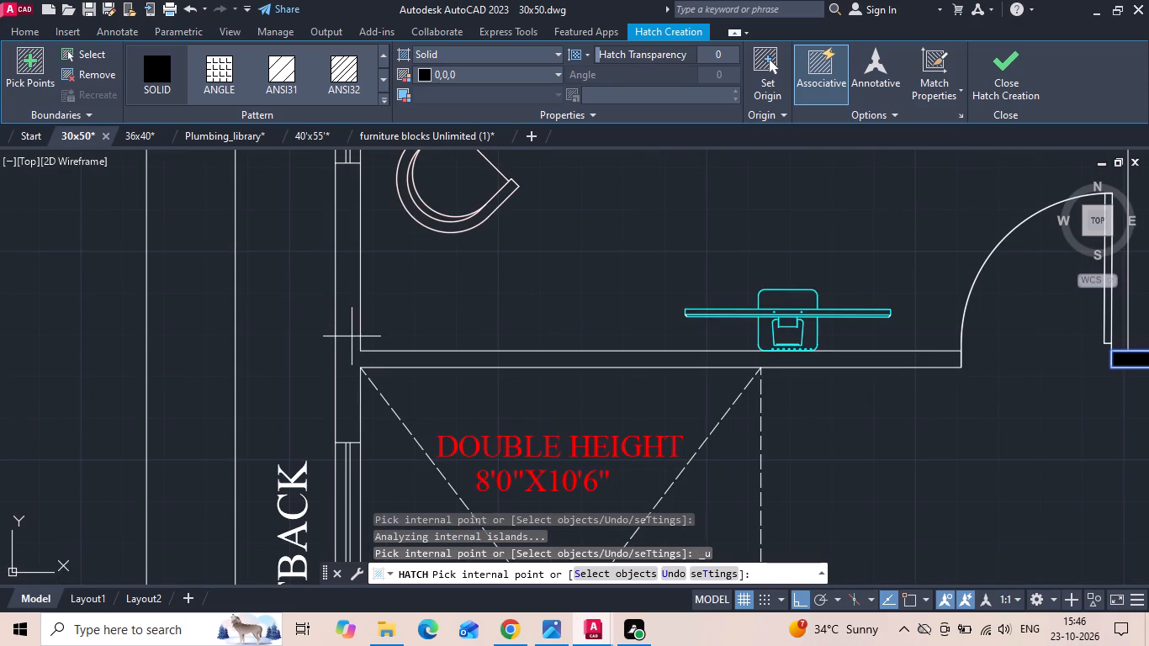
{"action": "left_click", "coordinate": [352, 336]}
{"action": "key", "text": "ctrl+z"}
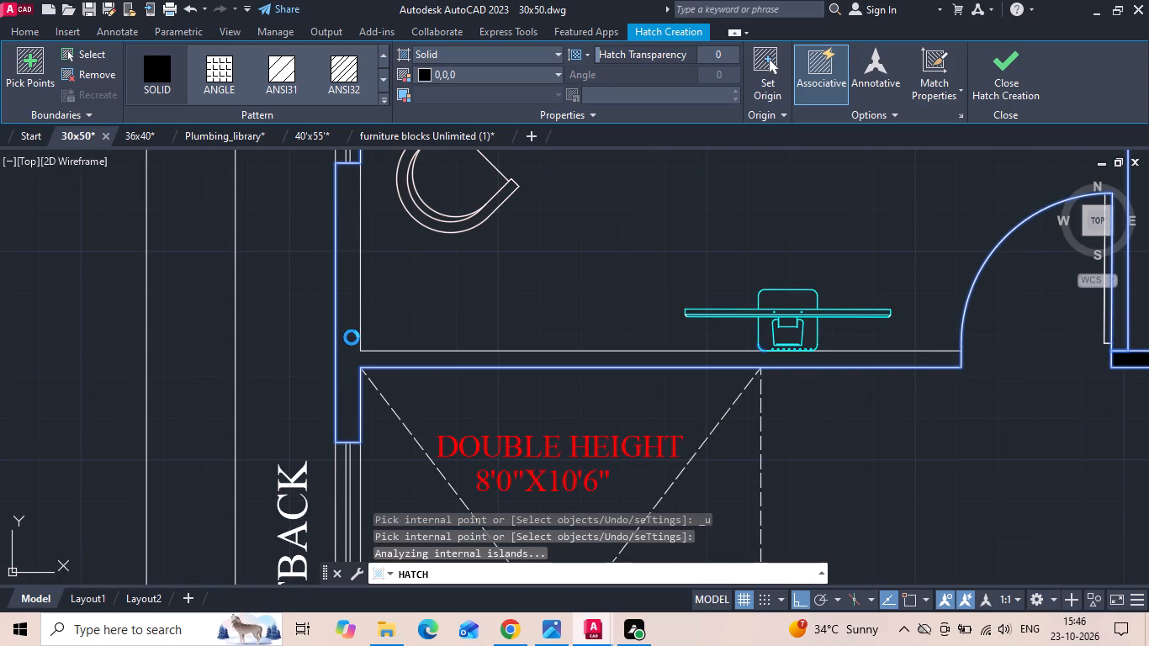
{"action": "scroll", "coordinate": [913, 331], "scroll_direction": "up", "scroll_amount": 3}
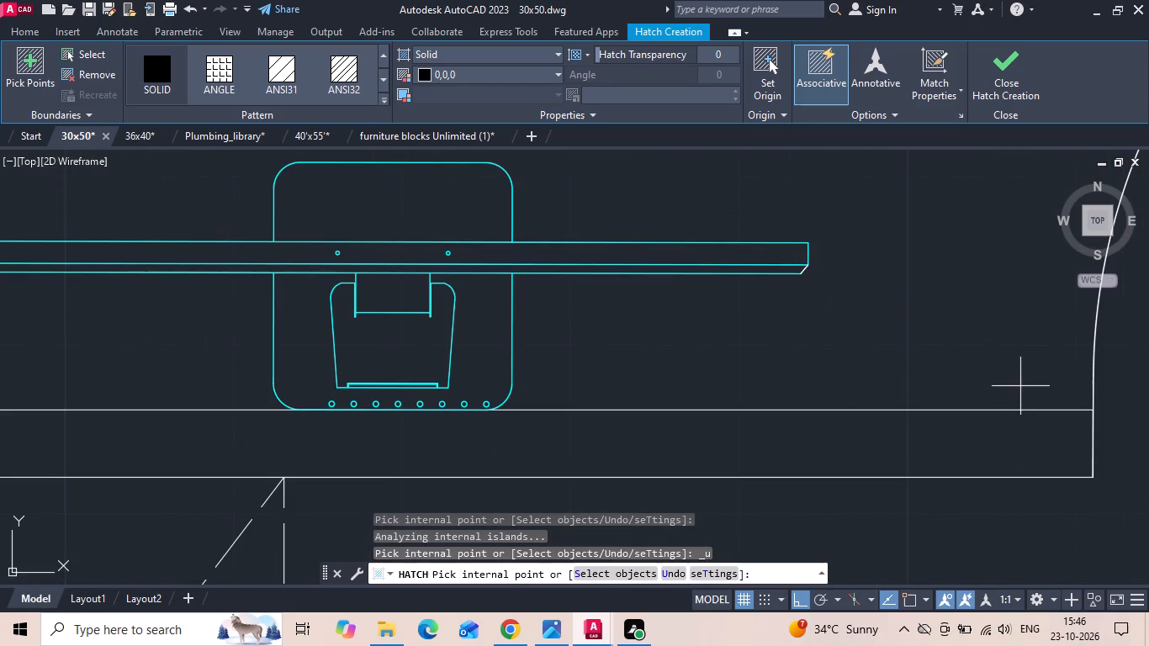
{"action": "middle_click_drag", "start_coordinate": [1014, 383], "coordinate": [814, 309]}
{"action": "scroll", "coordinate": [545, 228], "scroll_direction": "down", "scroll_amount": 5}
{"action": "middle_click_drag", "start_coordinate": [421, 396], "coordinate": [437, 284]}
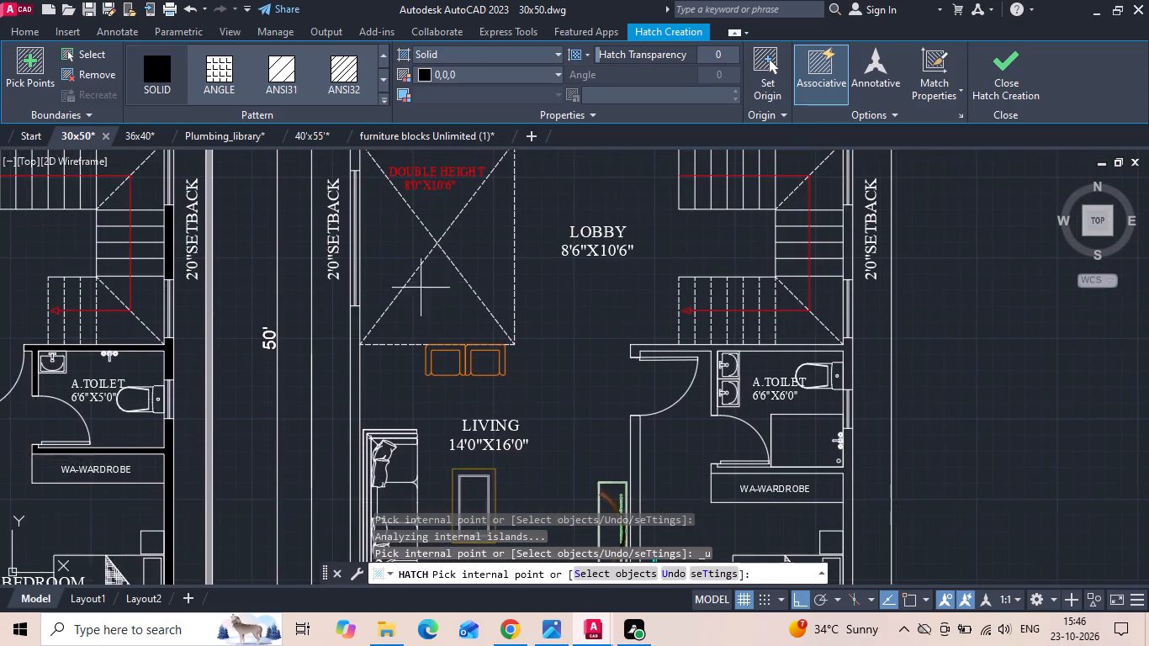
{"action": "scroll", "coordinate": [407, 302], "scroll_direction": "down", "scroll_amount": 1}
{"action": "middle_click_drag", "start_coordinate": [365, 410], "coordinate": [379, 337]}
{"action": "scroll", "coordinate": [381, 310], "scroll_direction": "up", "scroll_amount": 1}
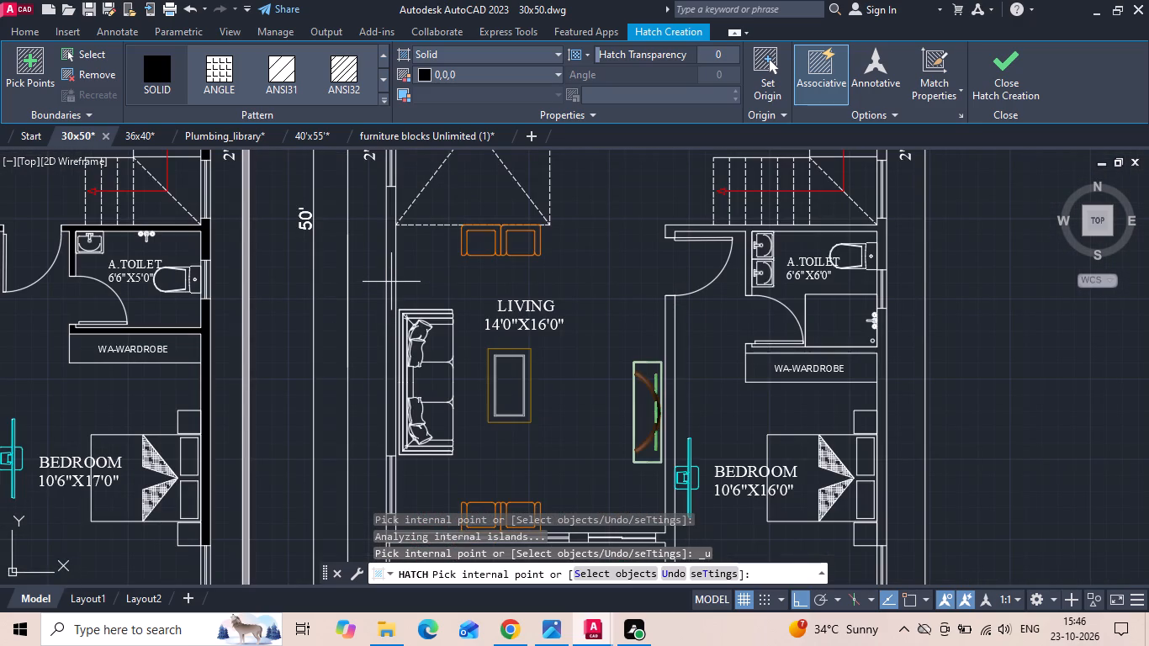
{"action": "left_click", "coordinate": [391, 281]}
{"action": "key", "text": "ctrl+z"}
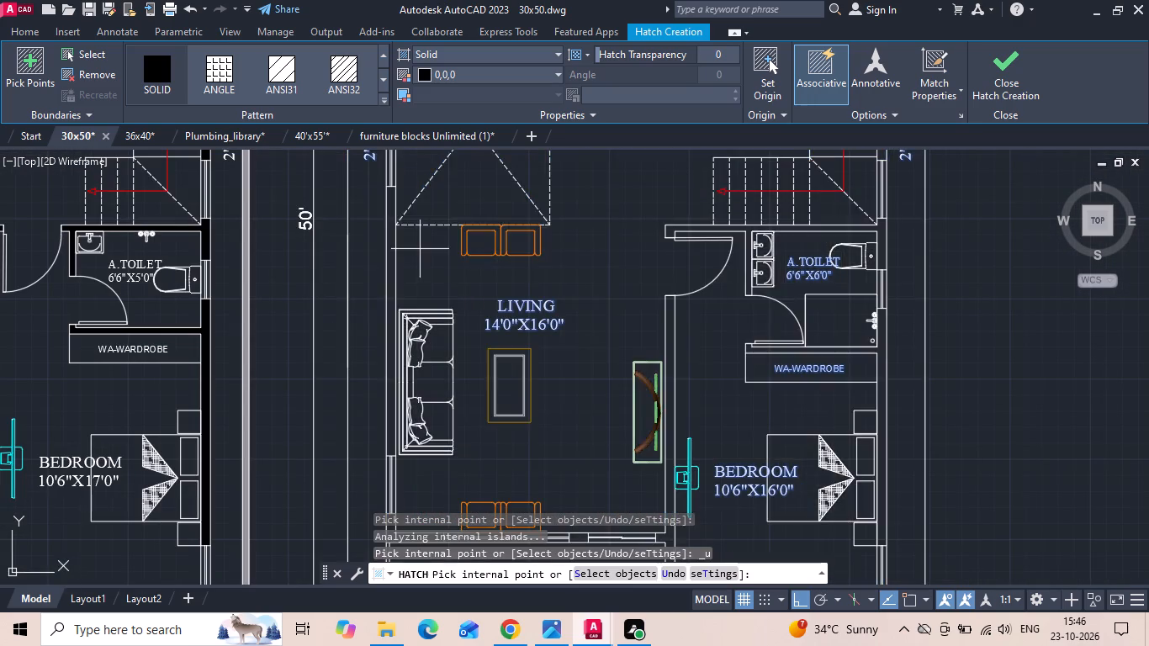
Fill in black the first floor's living-balcony corner wall and pier, the wall between balcony and front bedroom, and the bedroom's outer front corner.
{"action": "scroll", "coordinate": [431, 224], "scroll_direction": "down", "scroll_amount": 1}
{"action": "scroll", "coordinate": [409, 428], "scroll_direction": "up", "scroll_amount": 2}
{"action": "left_click", "coordinate": [410, 415]}
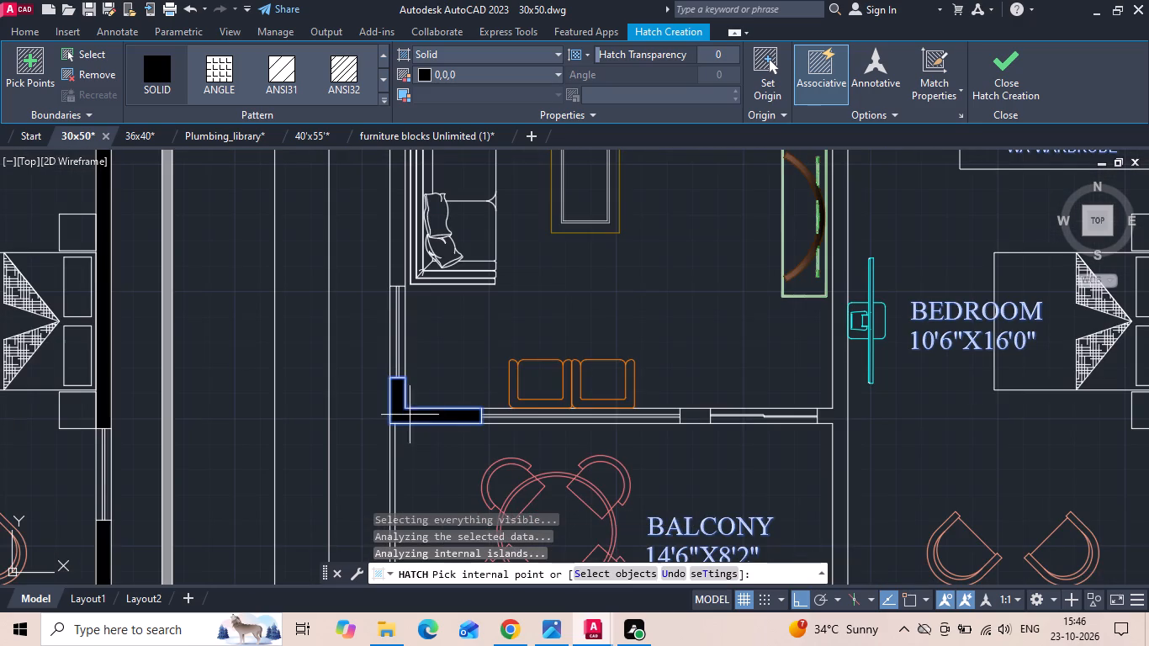
{"action": "left_click", "coordinate": [701, 417]}
{"action": "scroll", "coordinate": [588, 394], "scroll_direction": "down", "scroll_amount": 1}
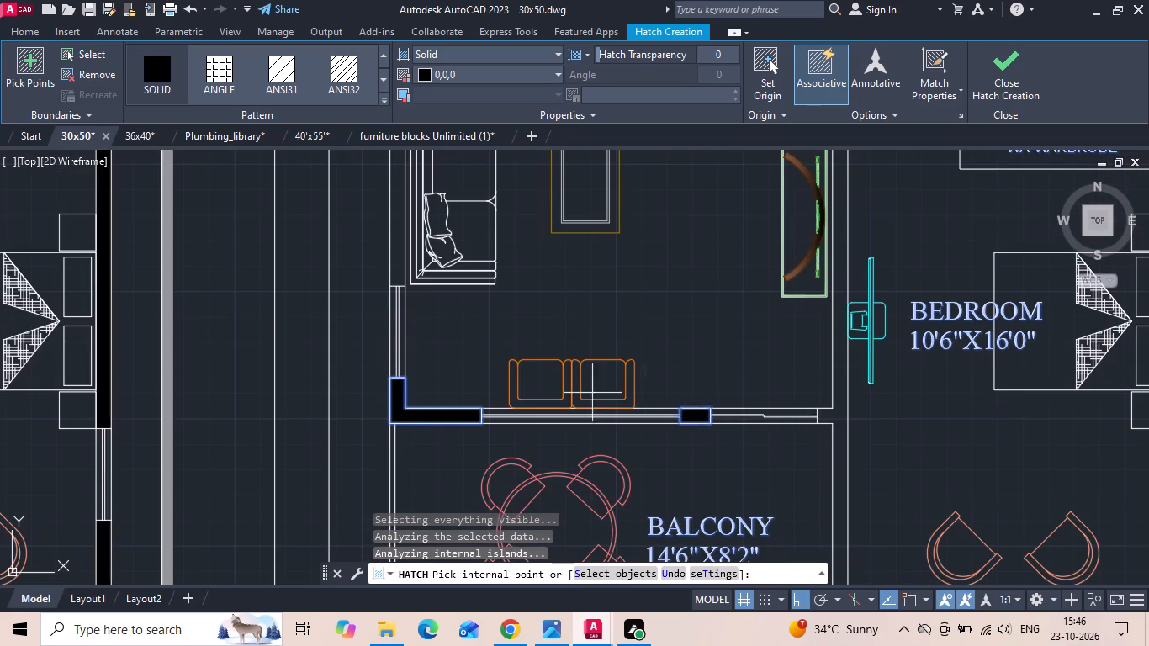
{"action": "scroll", "coordinate": [725, 364], "scroll_direction": "down", "scroll_amount": 1}
{"action": "scroll", "coordinate": [736, 493], "scroll_direction": "up", "scroll_amount": 1}
{"action": "scroll", "coordinate": [739, 489], "scroll_direction": "down", "scroll_amount": 1}
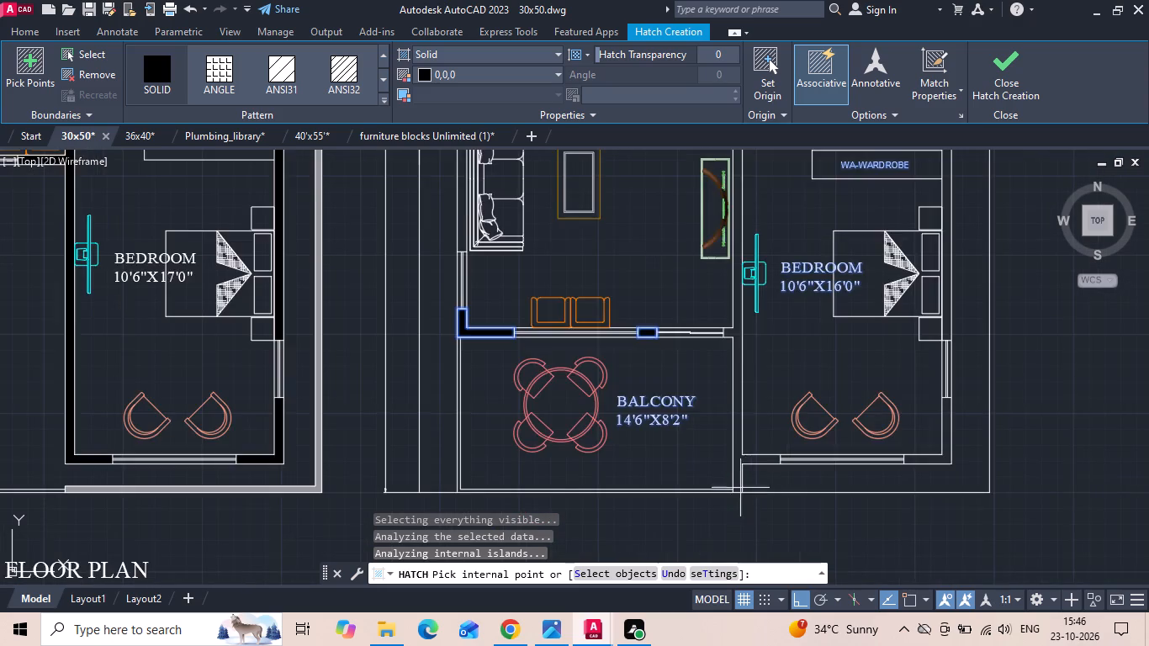
{"action": "left_click", "coordinate": [738, 386]}
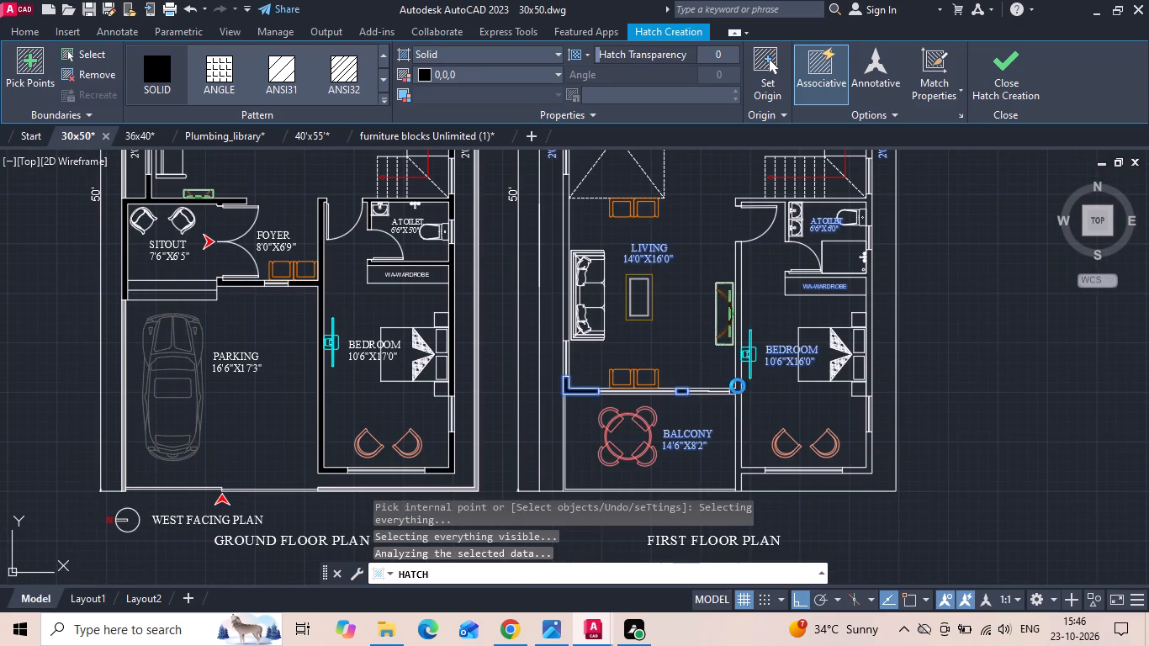
{"action": "left_click", "coordinate": [864, 471]}
Fill in black the outer wall beside the first floor's front bedroom, the attached toilet's walls, and the outer wall pier beside the stairs.
{"action": "scroll", "coordinate": [871, 304], "scroll_direction": "up", "scroll_amount": 1}
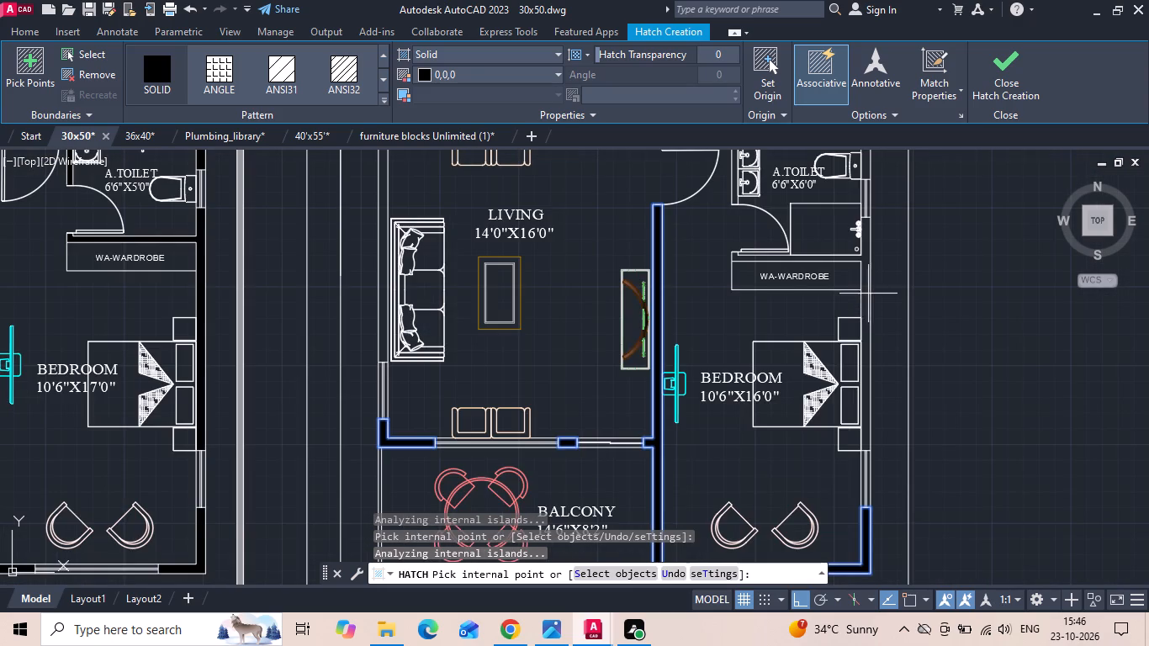
{"action": "left_click", "coordinate": [867, 291]}
{"action": "middle_click_drag", "start_coordinate": [865, 283], "coordinate": [841, 463]}
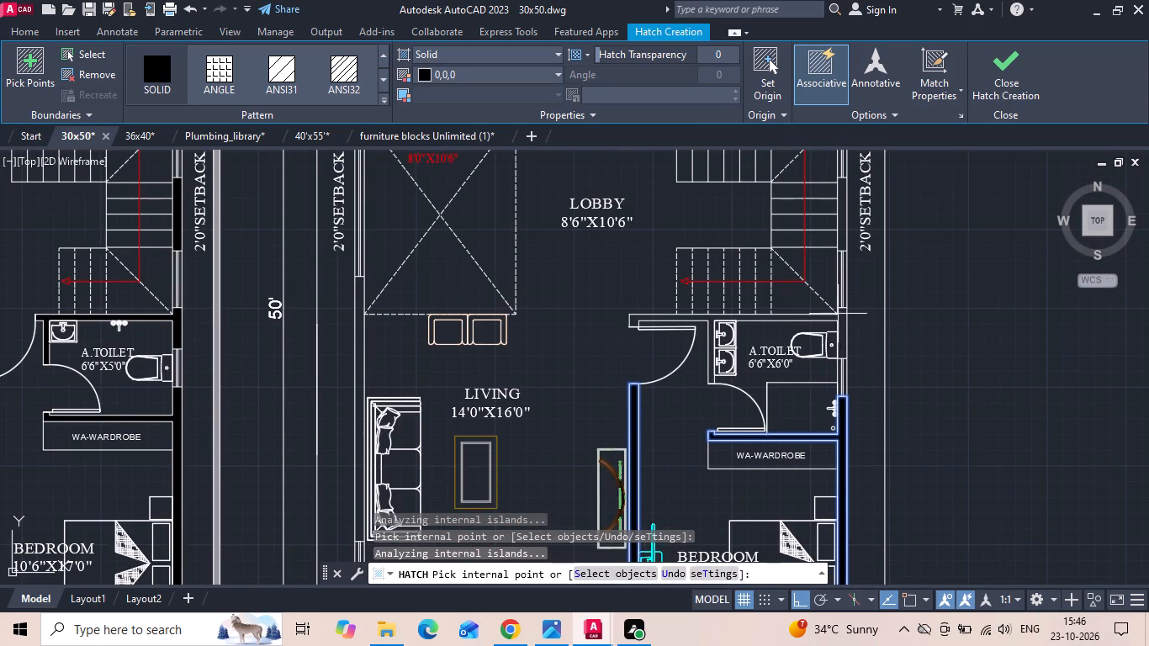
{"action": "scroll", "coordinate": [839, 315], "scroll_direction": "up", "scroll_amount": 1}
{"action": "left_click", "coordinate": [844, 325]}
{"action": "middle_click_drag", "start_coordinate": [834, 344], "coordinate": [794, 494]}
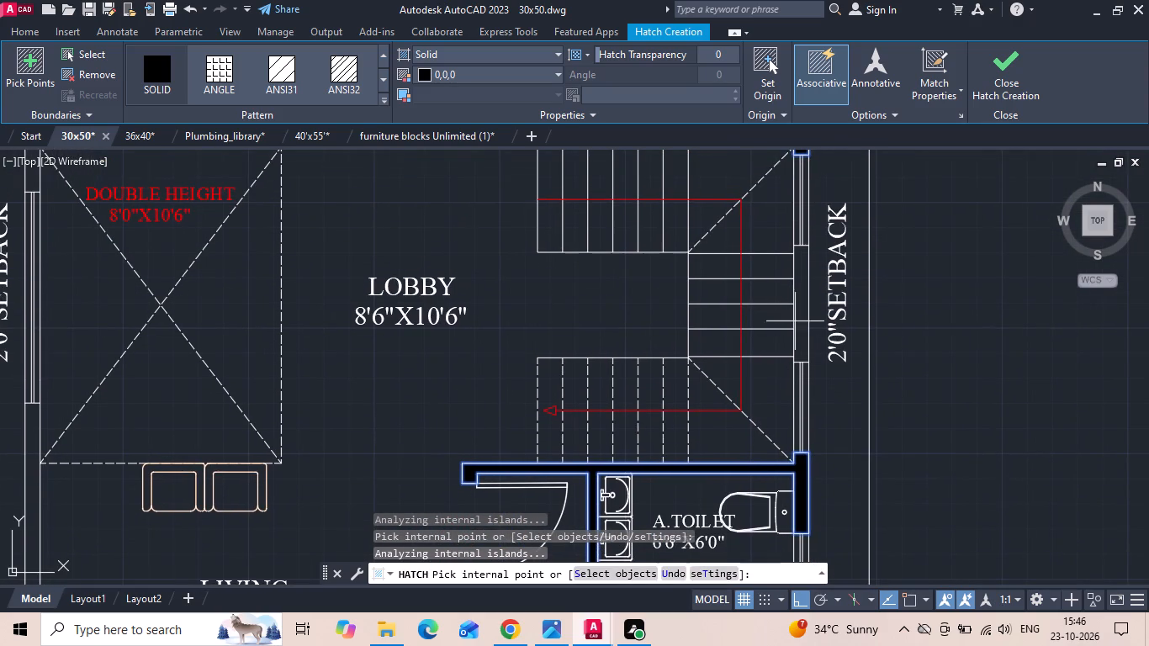
{"action": "left_click", "coordinate": [800, 316]}
{"action": "middle_click_drag", "start_coordinate": [730, 251], "coordinate": [714, 439]}
{"action": "scroll", "coordinate": [707, 241], "scroll_direction": "down", "scroll_amount": 2}
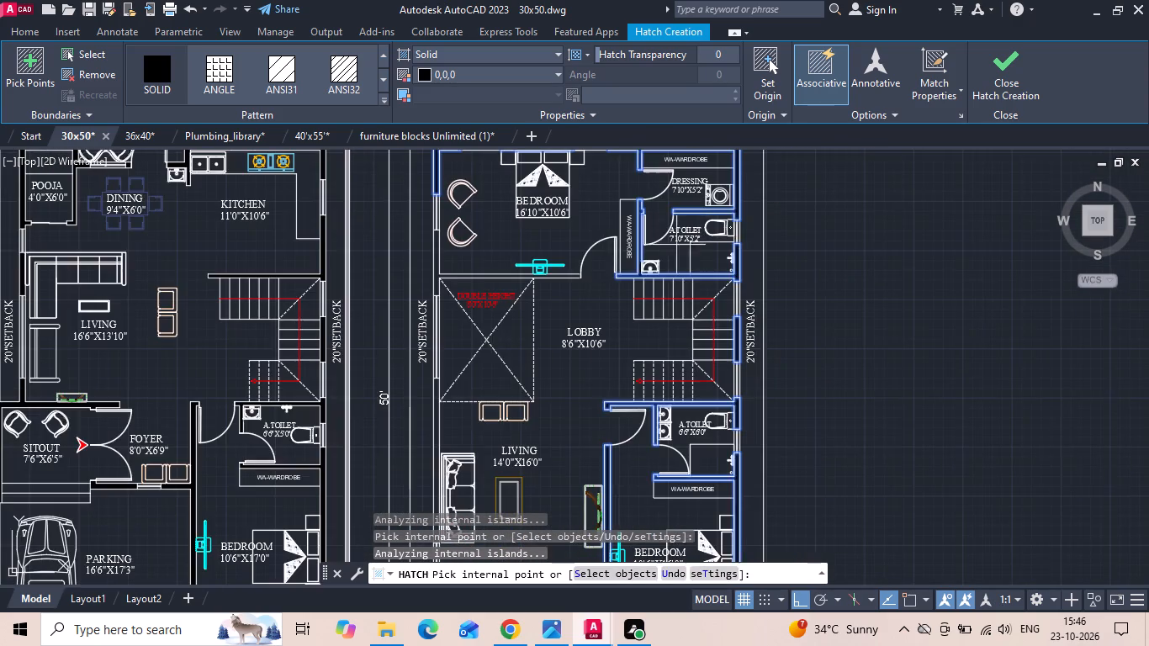
Fill the wall between the rear bedroom and double height area and the living room's outer wall in black, and finish the hatch.
{"action": "scroll", "coordinate": [477, 276], "scroll_direction": "up", "scroll_amount": 2}
{"action": "left_click", "coordinate": [459, 273]}
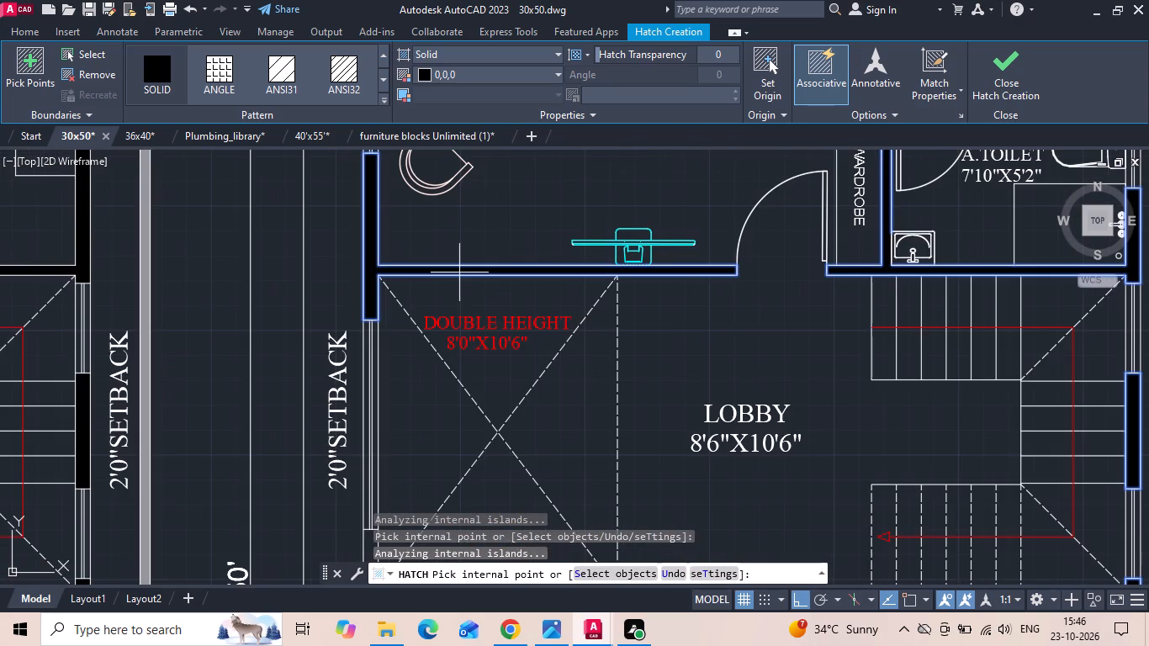
{"action": "scroll", "coordinate": [456, 258], "scroll_direction": "down", "scroll_amount": 2}
{"action": "middle_click_drag", "start_coordinate": [416, 410], "coordinate": [421, 303]}
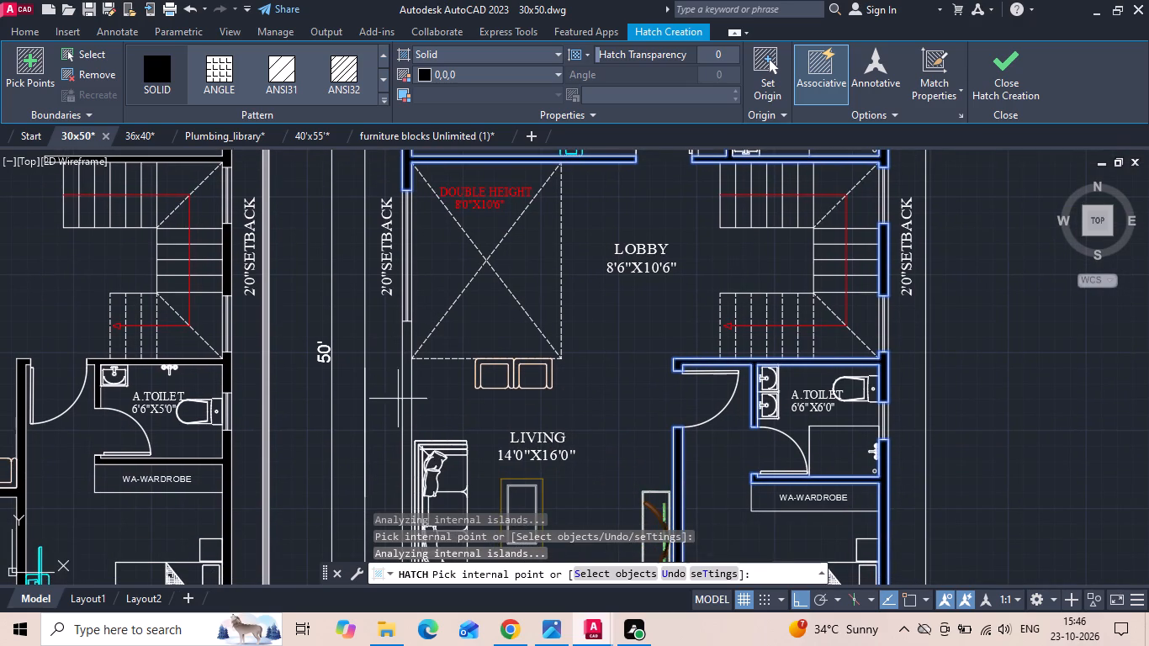
{"action": "left_click", "coordinate": [407, 376]}
{"action": "scroll", "coordinate": [636, 285], "scroll_direction": "down", "scroll_amount": 1}
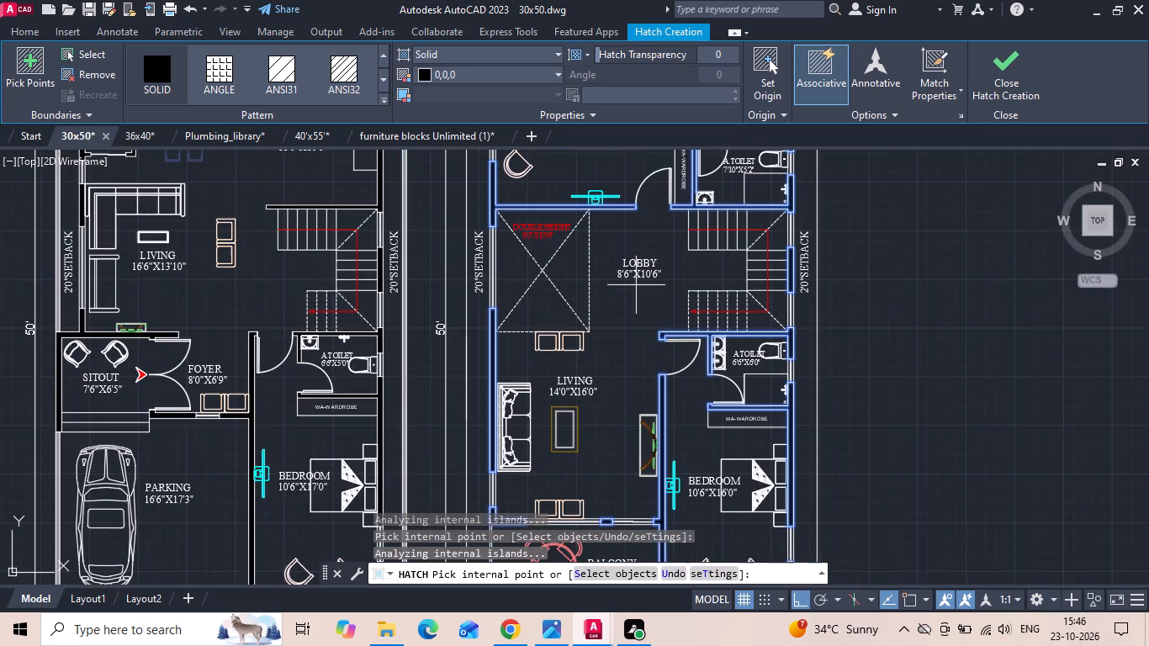
{"action": "scroll", "coordinate": [522, 233], "scroll_direction": "down", "scroll_amount": 2}
{"action": "key", "text": "space"}
Copy the complete ground and first floor plans horizontally into the empty space beside the first floor plan.
{"action": "scroll", "coordinate": [441, 444], "scroll_direction": "down", "scroll_amount": 1}
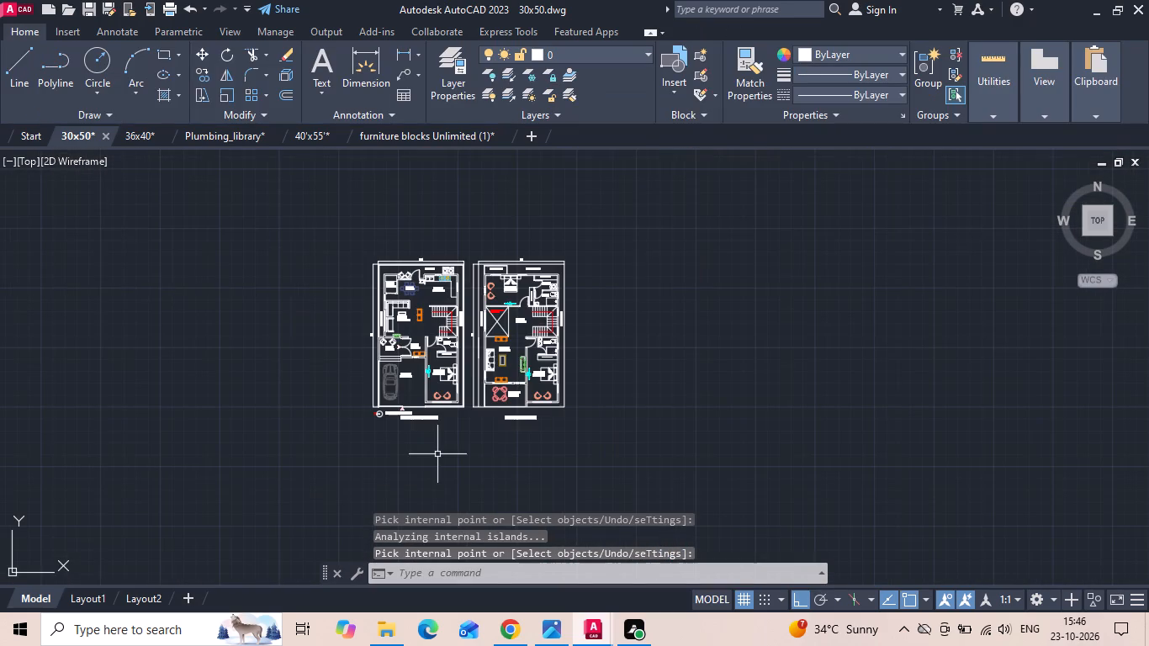
{"action": "left_click_drag", "start_coordinate": [341, 455], "coordinate": [461, 402]}
{"action": "left_click", "coordinate": [639, 219]}
{"action": "right_click", "coordinate": [633, 221]}
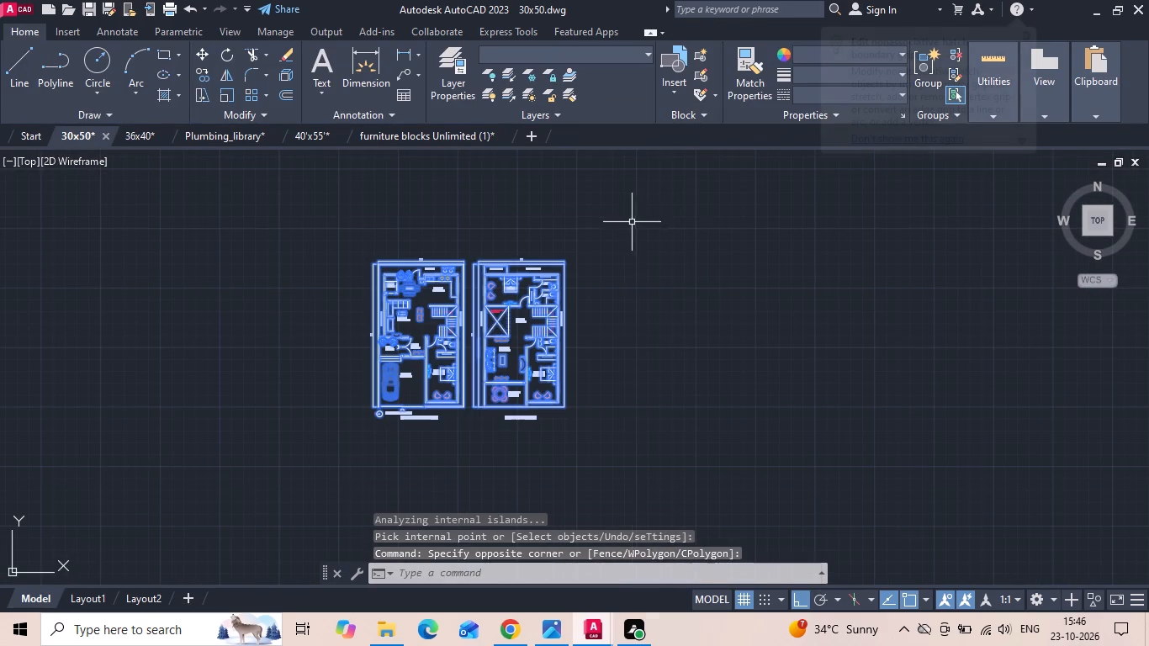
{"action": "left_click", "coordinate": [664, 347]}
{"action": "left_click_drag", "start_coordinate": [619, 363], "coordinate": [662, 363]}
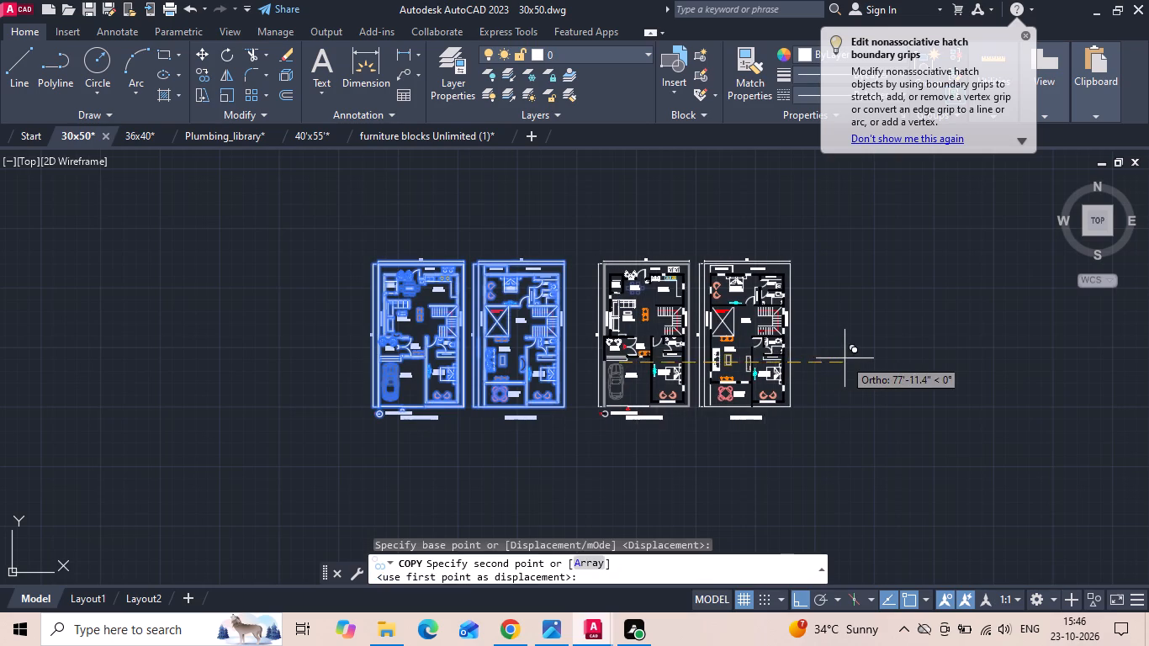
{"action": "left_click", "coordinate": [888, 353]}
{"action": "key", "text": "Escape"}
In the copied ground floor plan, erase most of the dining table with the chairs on its rear and kitchen sides.
{"action": "scroll", "coordinate": [768, 267], "scroll_direction": "up", "scroll_amount": 3}
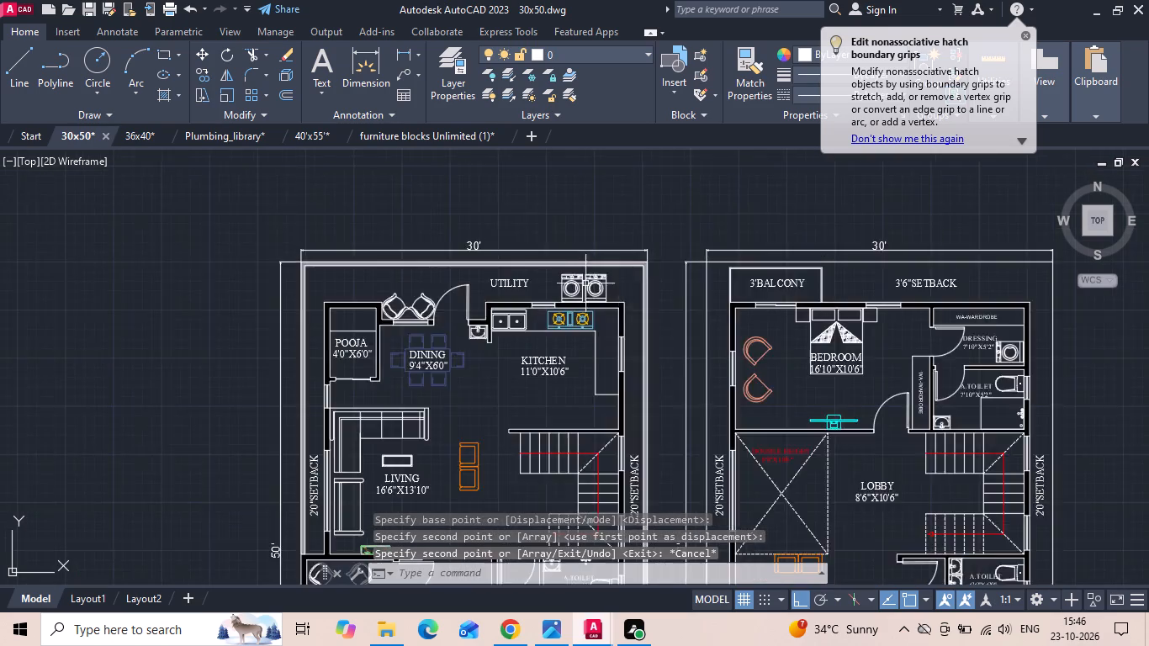
{"action": "scroll", "coordinate": [583, 283], "scroll_direction": "up", "scroll_amount": 2}
{"action": "scroll", "coordinate": [567, 272], "scroll_direction": "down", "scroll_amount": 1}
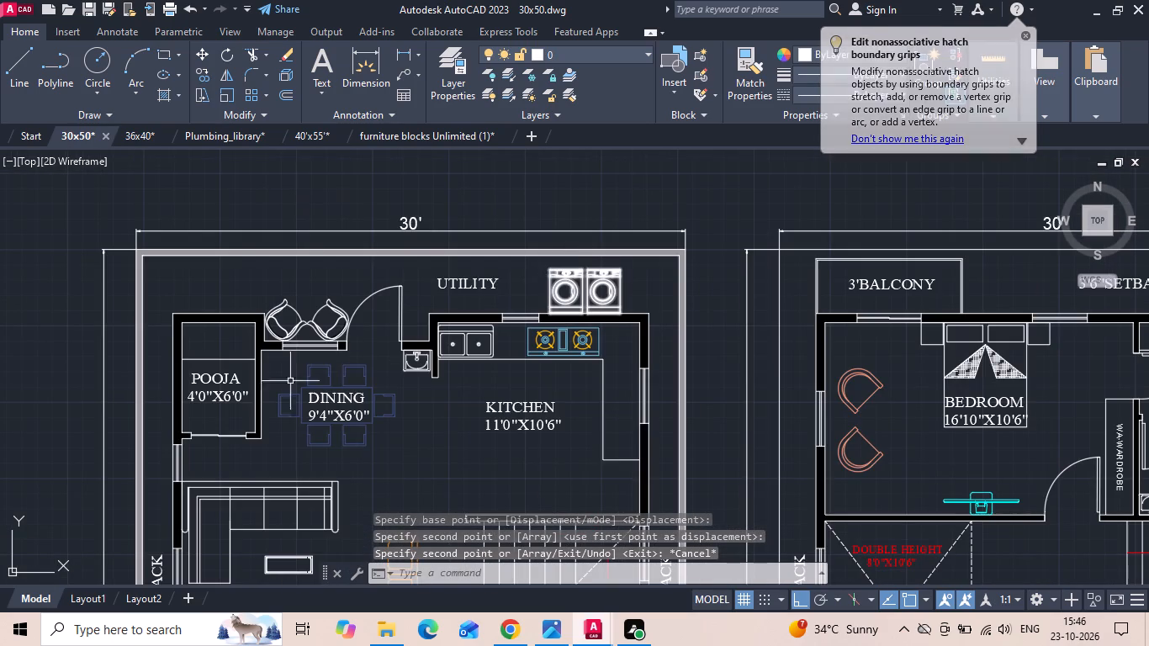
{"action": "middle_click_drag", "start_coordinate": [197, 396], "coordinate": [249, 376]}
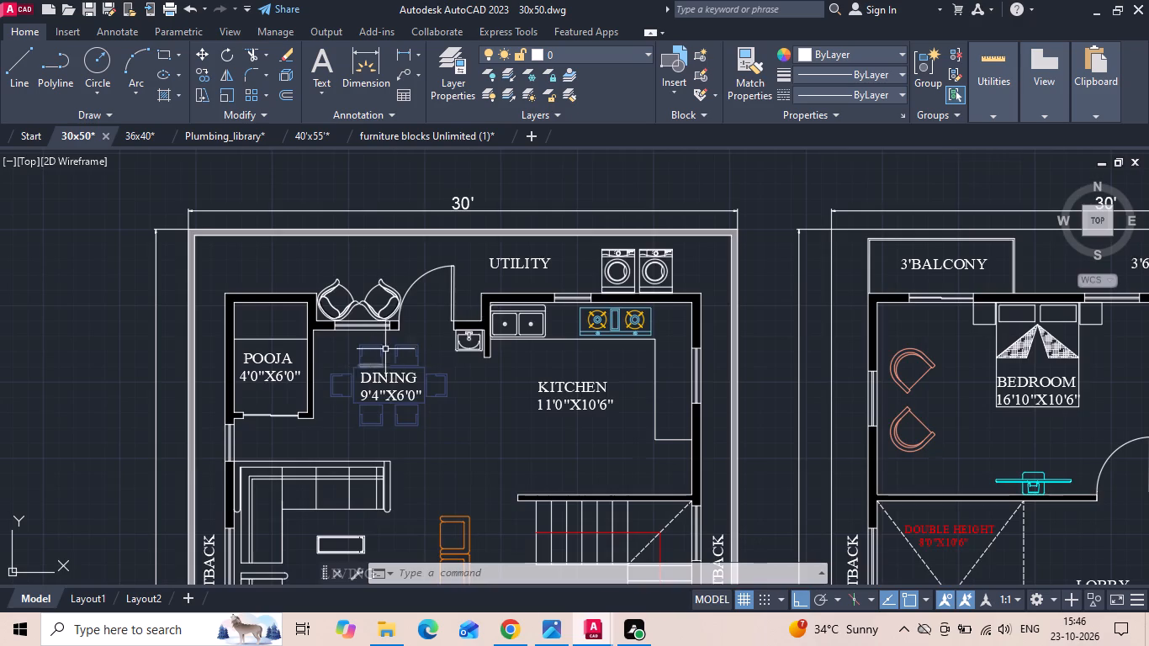
{"action": "scroll", "coordinate": [397, 345], "scroll_direction": "up", "scroll_amount": 1}
{"action": "left_click_drag", "start_coordinate": [452, 339], "coordinate": [447, 347]}
{"action": "left_click", "coordinate": [313, 382]}
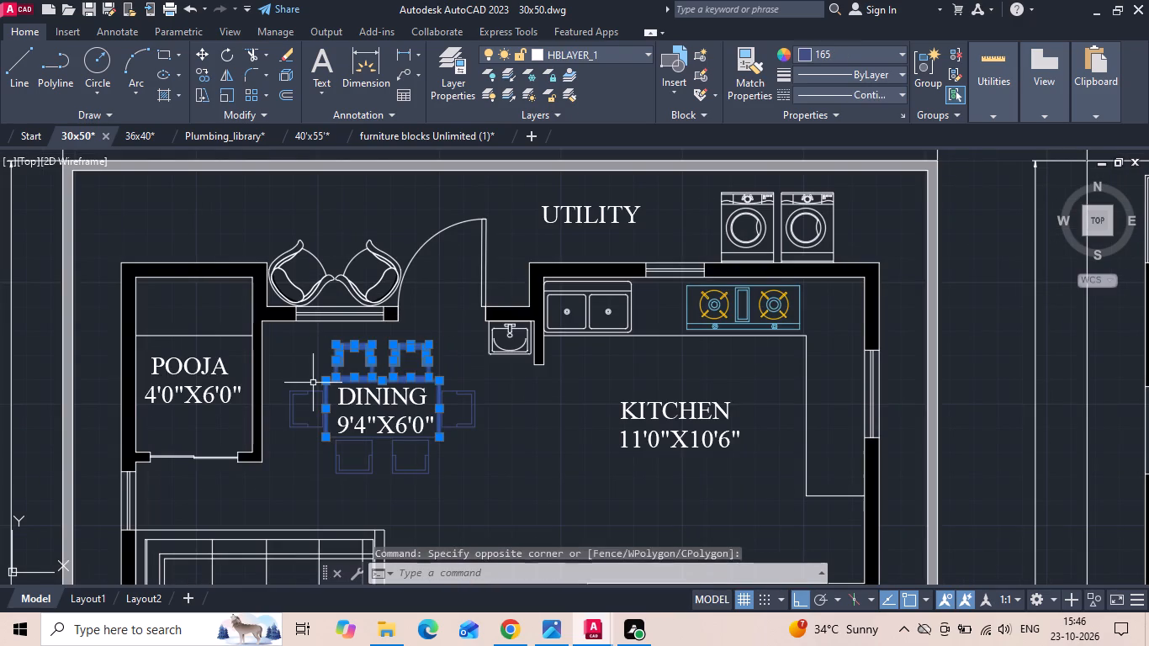
{"action": "key", "text": "Delete"}
{"action": "left_click_drag", "start_coordinate": [484, 385], "coordinate": [451, 443]}
{"action": "left_click", "coordinate": [442, 464]}
{"action": "key", "text": "Delete"}
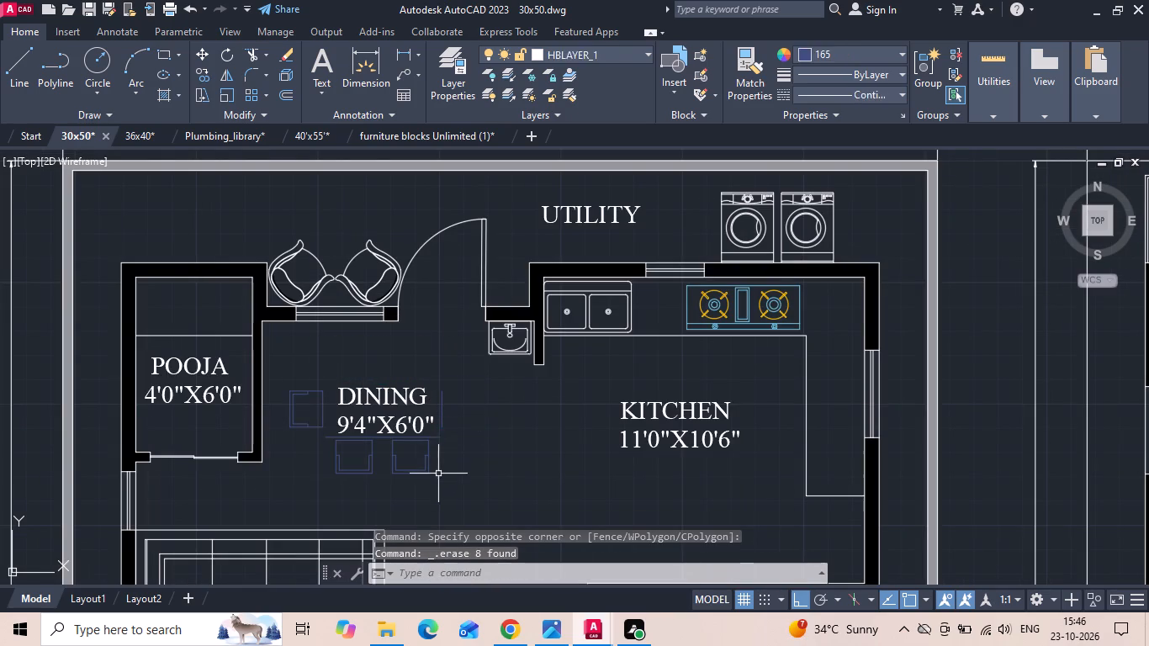
Erase the remaining dining chairs and the leftover table and chair lines around the DINING label.
{"action": "left_click_drag", "start_coordinate": [438, 453], "coordinate": [423, 469]}
{"action": "left_click", "coordinate": [358, 480]}
{"action": "key", "text": "Delete"}
{"action": "scroll", "coordinate": [343, 482], "scroll_direction": "up", "scroll_amount": 1}
{"action": "left_click_drag", "start_coordinate": [248, 315], "coordinate": [248, 338]}
{"action": "left_click", "coordinate": [328, 476]}
{"action": "key", "text": "Delete"}
{"action": "scroll", "coordinate": [503, 403], "scroll_direction": "up", "scroll_amount": 1}
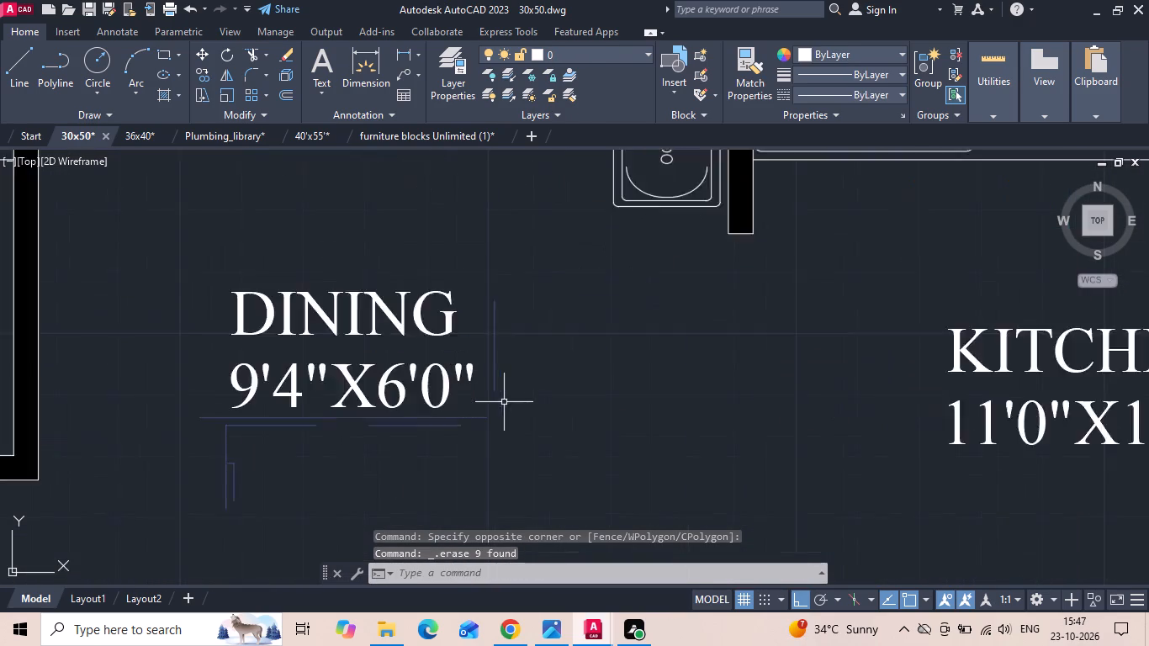
{"action": "scroll", "coordinate": [505, 400], "scroll_direction": "up", "scroll_amount": 1}
{"action": "left_click", "coordinate": [502, 360]}
{"action": "left_click", "coordinate": [463, 416]}
{"action": "key", "text": "Delete"}
{"action": "left_click_drag", "start_coordinate": [468, 416], "coordinate": [434, 430]}
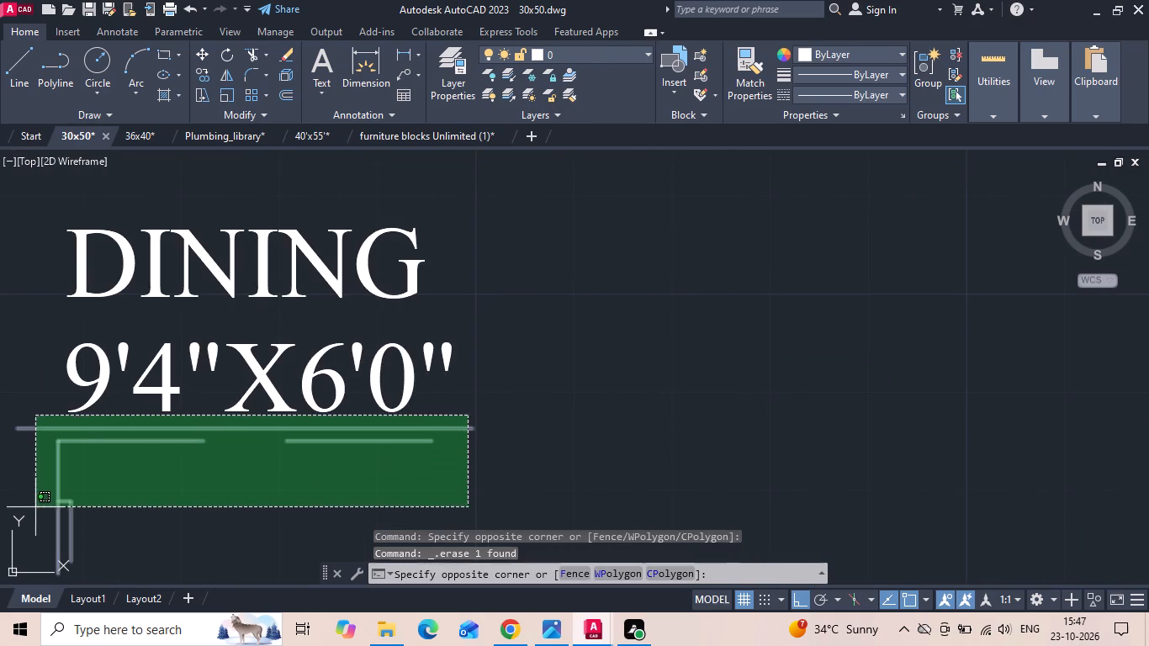
{"action": "left_click", "coordinate": [38, 533]}
{"action": "key", "text": "Delete"}
Erase the platform line across the pooja room in the copied ground floor plan.
{"action": "scroll", "coordinate": [586, 372], "scroll_direction": "down", "scroll_amount": 3}
{"action": "left_click", "coordinate": [399, 265]}
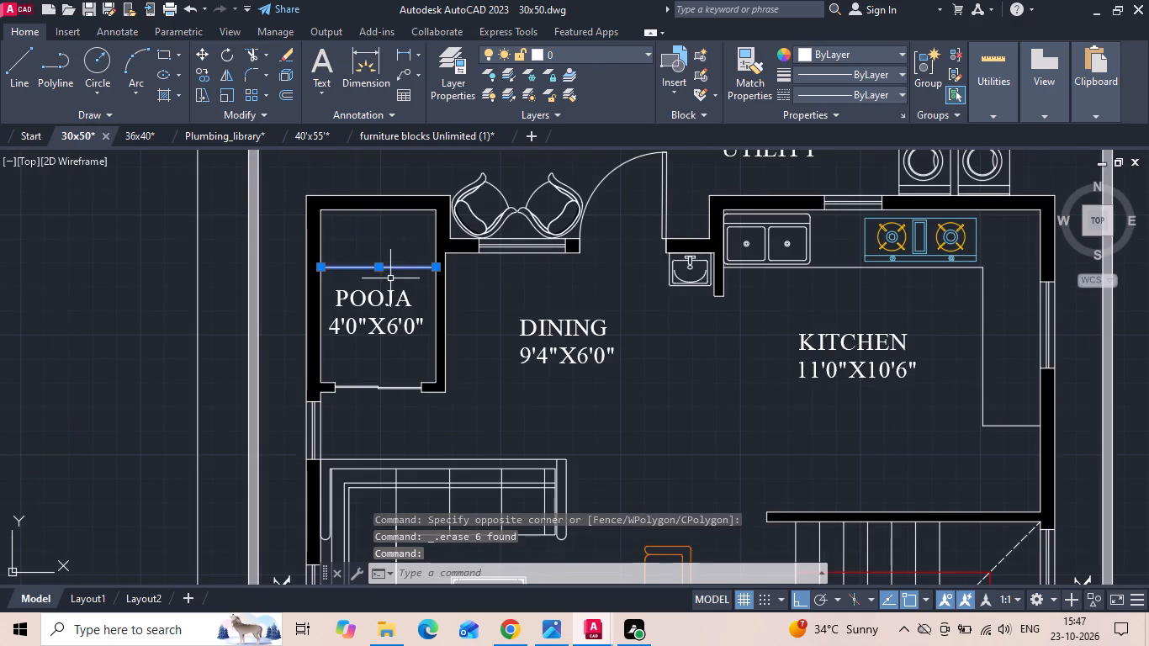
{"action": "key", "text": "Delete"}
Erase the kitchen's stove and double sink, plus the wash basin beside the dining area.
{"action": "scroll", "coordinate": [967, 235], "scroll_direction": "up", "scroll_amount": 1}
{"action": "left_click_drag", "start_coordinate": [995, 230], "coordinate": [951, 236]}
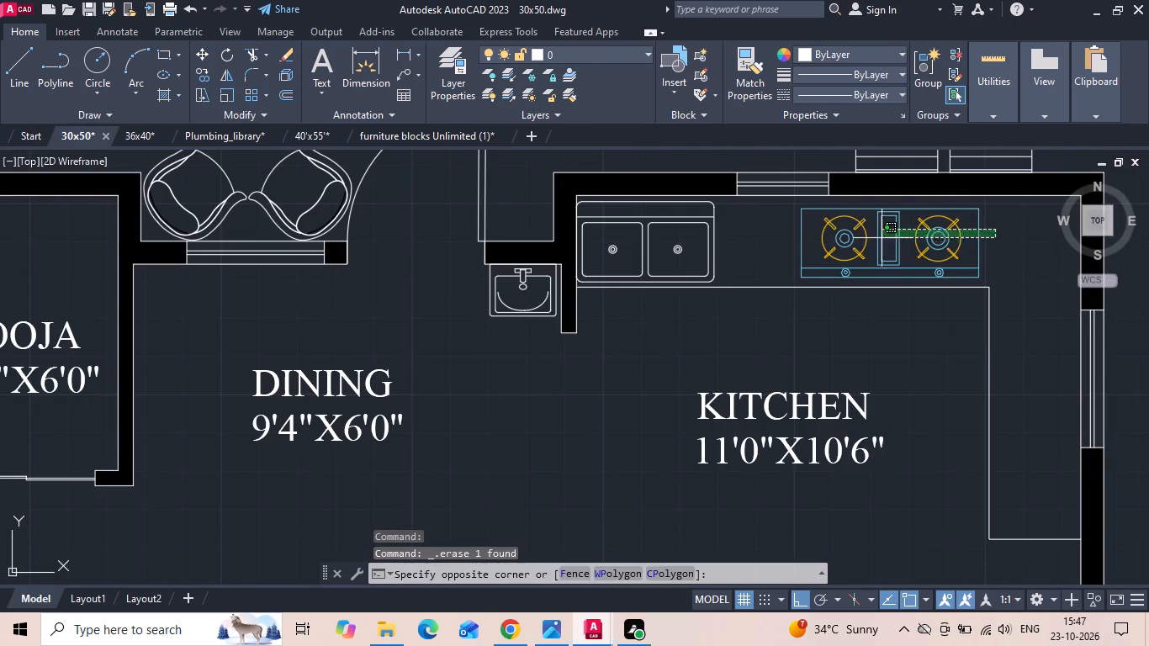
{"action": "left_click", "coordinate": [626, 238]}
{"action": "key", "text": "Delete"}
{"action": "left_click", "coordinate": [520, 288]}
{"action": "key", "text": "Delete"}
Erase the L-shaped sofa, the centre table and the two orange armchairs from the copied ground floor's living room.
{"action": "scroll", "coordinate": [468, 235], "scroll_direction": "down", "scroll_amount": 2}
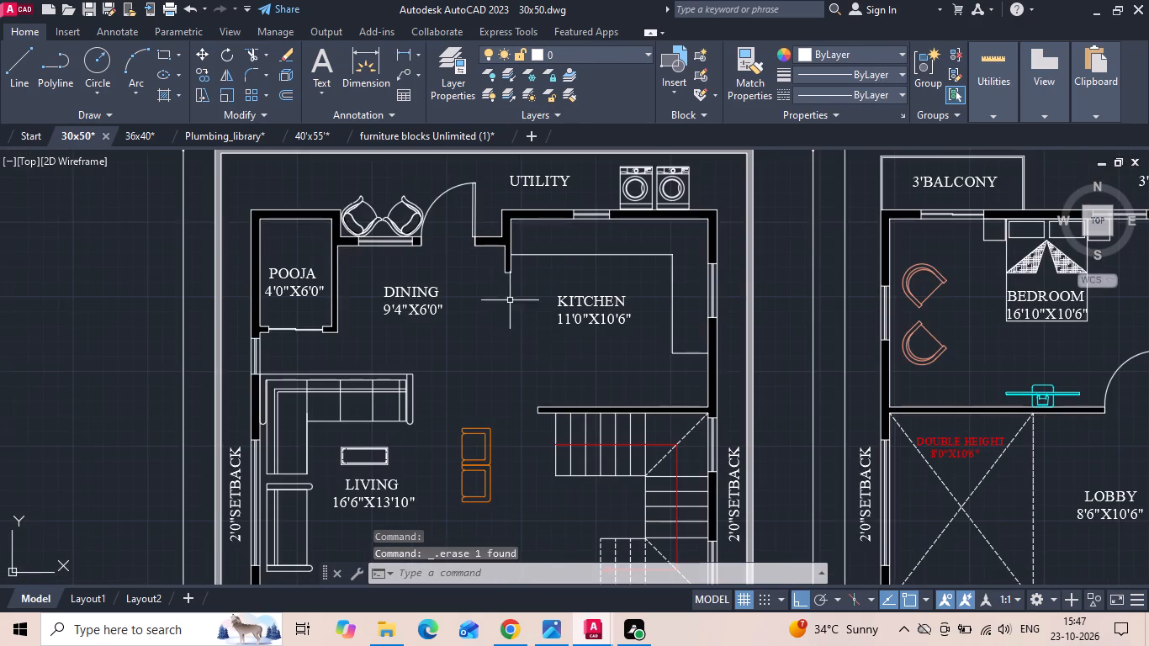
{"action": "middle_click_drag", "start_coordinate": [569, 308], "coordinate": [573, 221]}
{"action": "left_click_drag", "start_coordinate": [470, 282], "coordinate": [389, 321]}
{"action": "left_click", "coordinate": [348, 335]}
{"action": "key", "text": "Delete"}
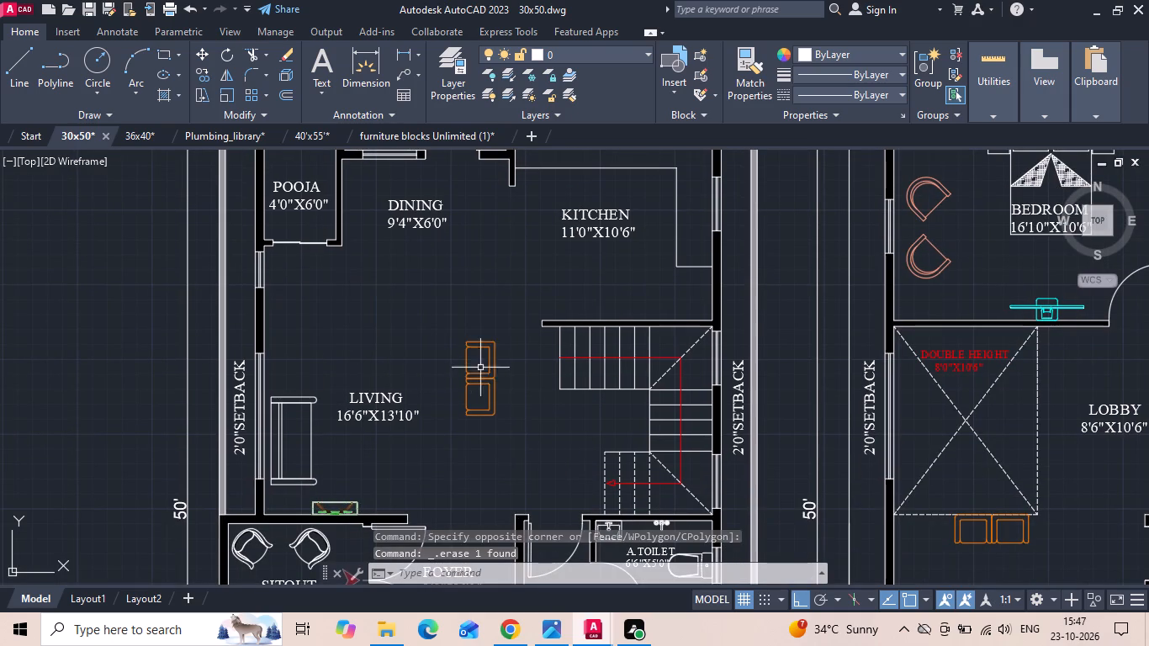
{"action": "left_click", "coordinate": [480, 368]}
{"action": "left_click", "coordinate": [468, 407]}
{"action": "key", "text": "Delete"}
Erase the remaining sofa beside the outer wall and the TV unit from the ground floor living room.
{"action": "left_click", "coordinate": [301, 444]}
{"action": "left_click", "coordinate": [287, 393]}
{"action": "key", "text": "Delete"}
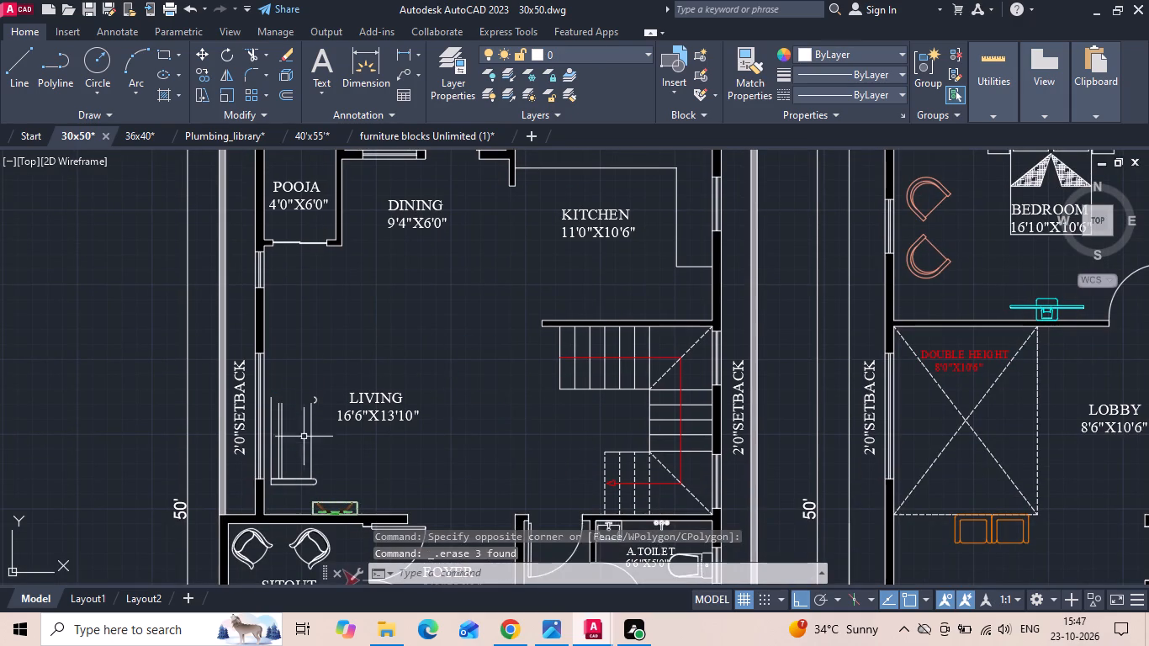
{"action": "middle_click_drag", "start_coordinate": [304, 436], "coordinate": [342, 320]}
{"action": "scroll", "coordinate": [350, 300], "scroll_direction": "up", "scroll_amount": 1}
{"action": "left_click_drag", "start_coordinate": [368, 258], "coordinate": [337, 324]}
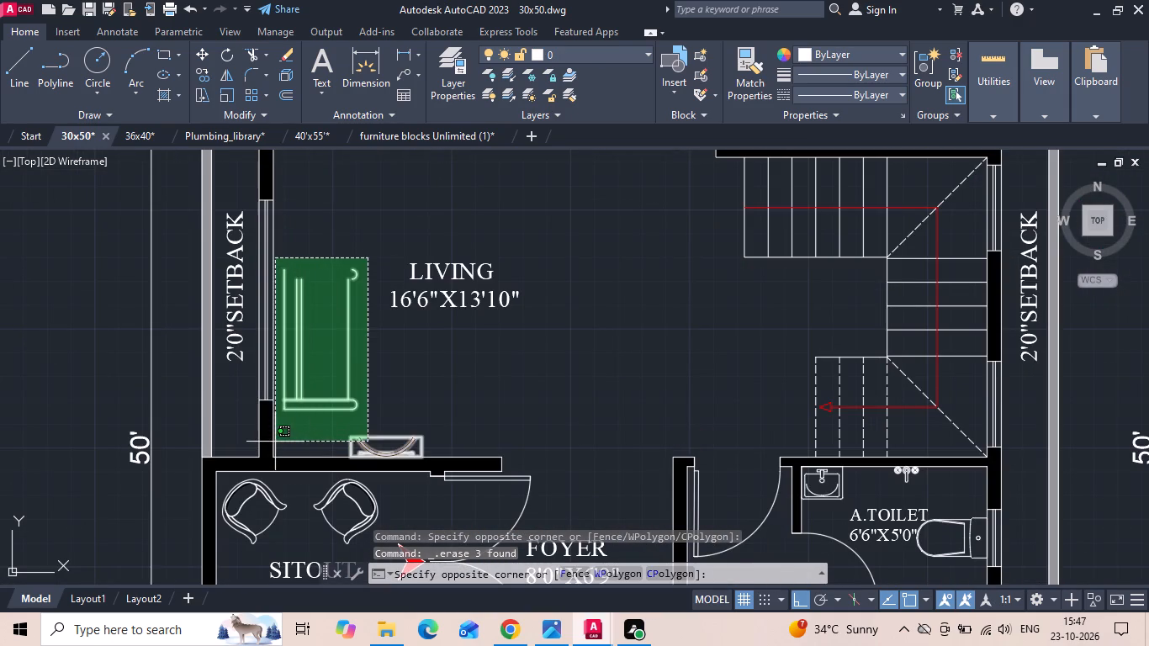
{"action": "left_click", "coordinate": [275, 442]}
{"action": "key", "text": "Delete"}
Erase the two chairs from the copied ground floor's sitout.
{"action": "scroll", "coordinate": [483, 259], "scroll_direction": "down", "scroll_amount": 2}
{"action": "left_click", "coordinate": [442, 354]}
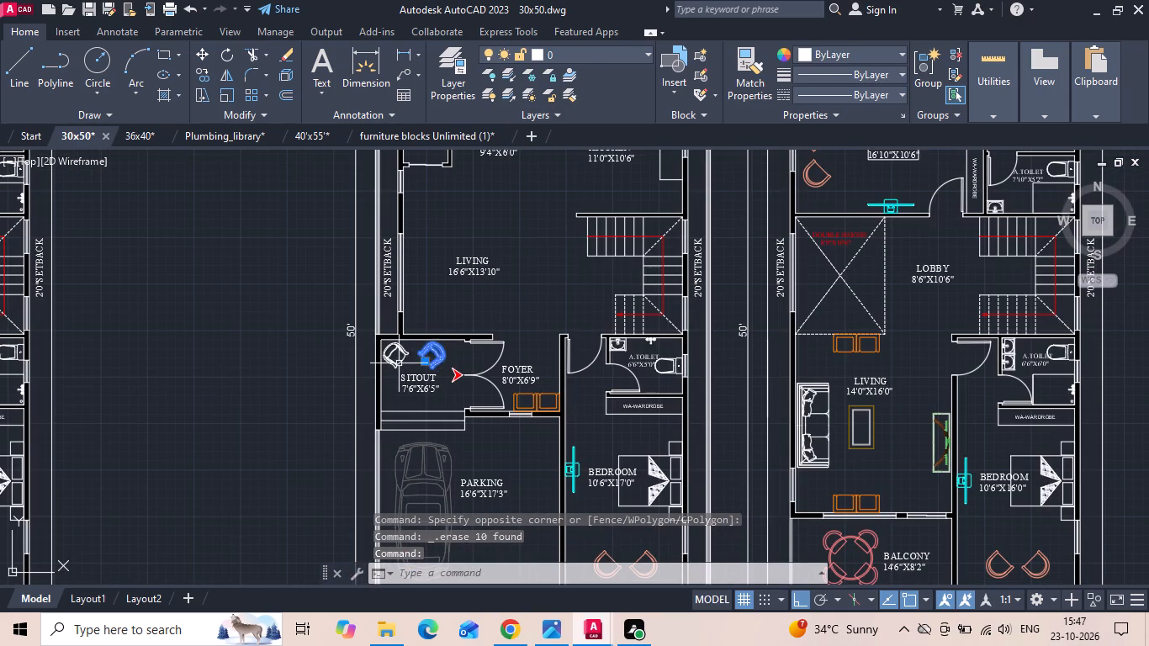
{"action": "left_click", "coordinate": [399, 363]}
{"action": "key", "text": "Delete"}
Erase the two orange armchairs from the copied ground floor's foyer.
{"action": "scroll", "coordinate": [548, 399], "scroll_direction": "up", "scroll_amount": 3}
{"action": "left_click_drag", "start_coordinate": [535, 405], "coordinate": [500, 410]}
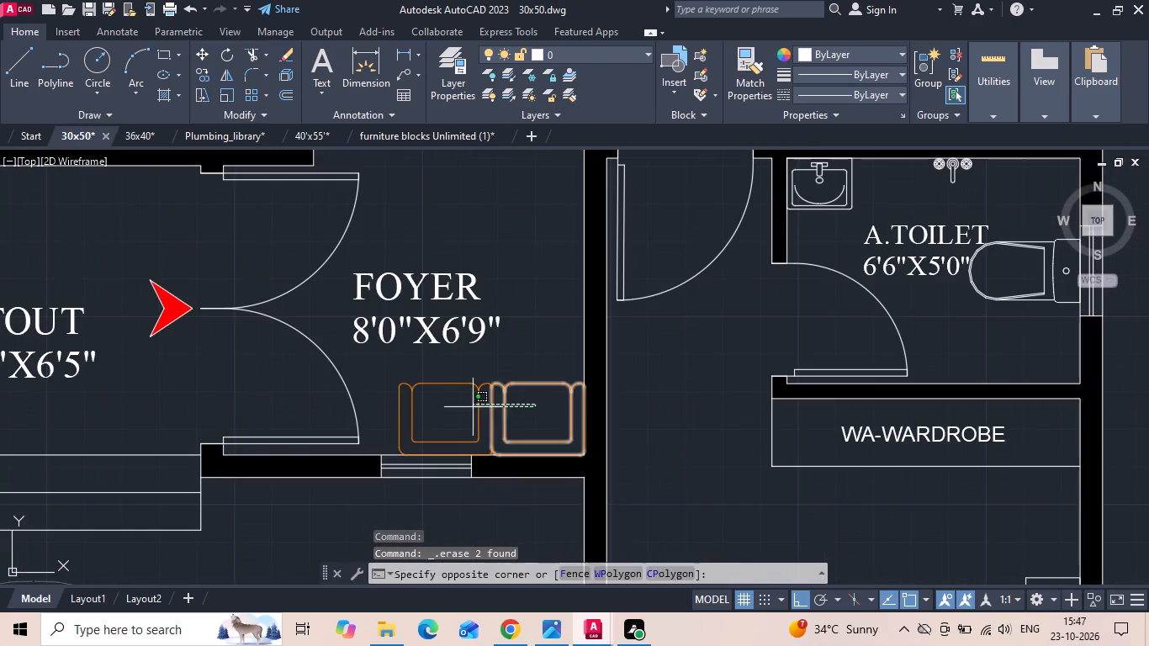
{"action": "left_click", "coordinate": [472, 407]}
{"action": "key", "text": "Delete"}
Erase the bed with its side tables, the TV and the two chairs from the copied ground floor's 10'6"X17'0" bedroom.
{"action": "scroll", "coordinate": [442, 322], "scroll_direction": "down", "scroll_amount": 3}
{"action": "scroll", "coordinate": [555, 421], "scroll_direction": "up", "scroll_amount": 2}
{"action": "left_click", "coordinate": [590, 357]}
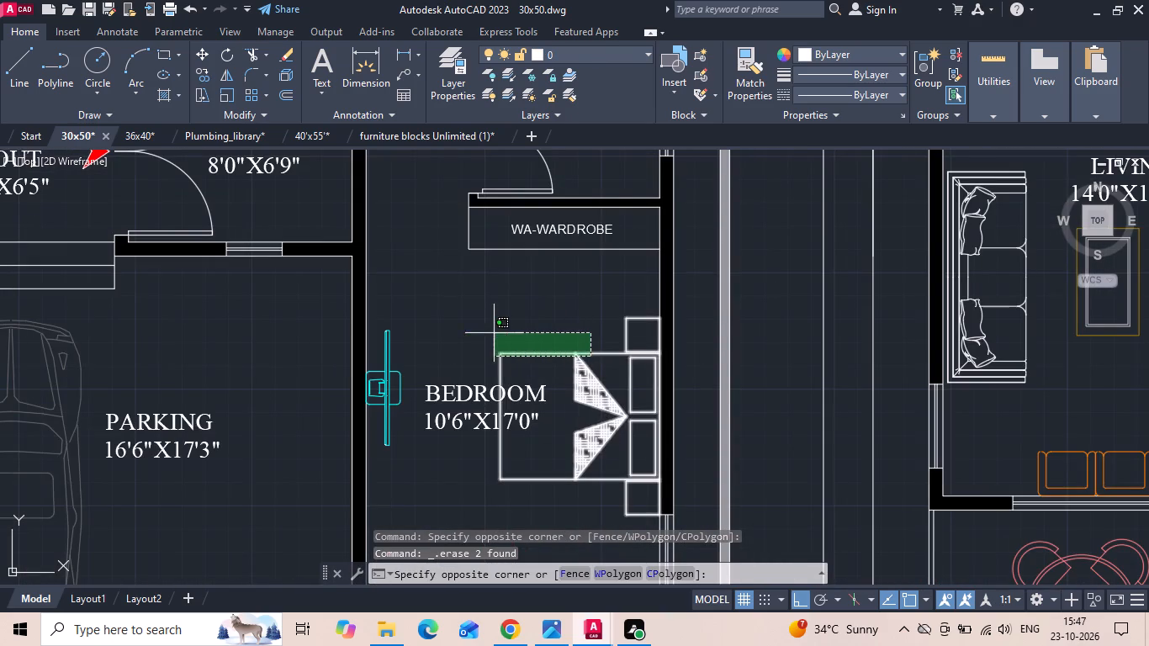
{"action": "left_click", "coordinate": [389, 323]}
{"action": "key", "text": "Delete"}
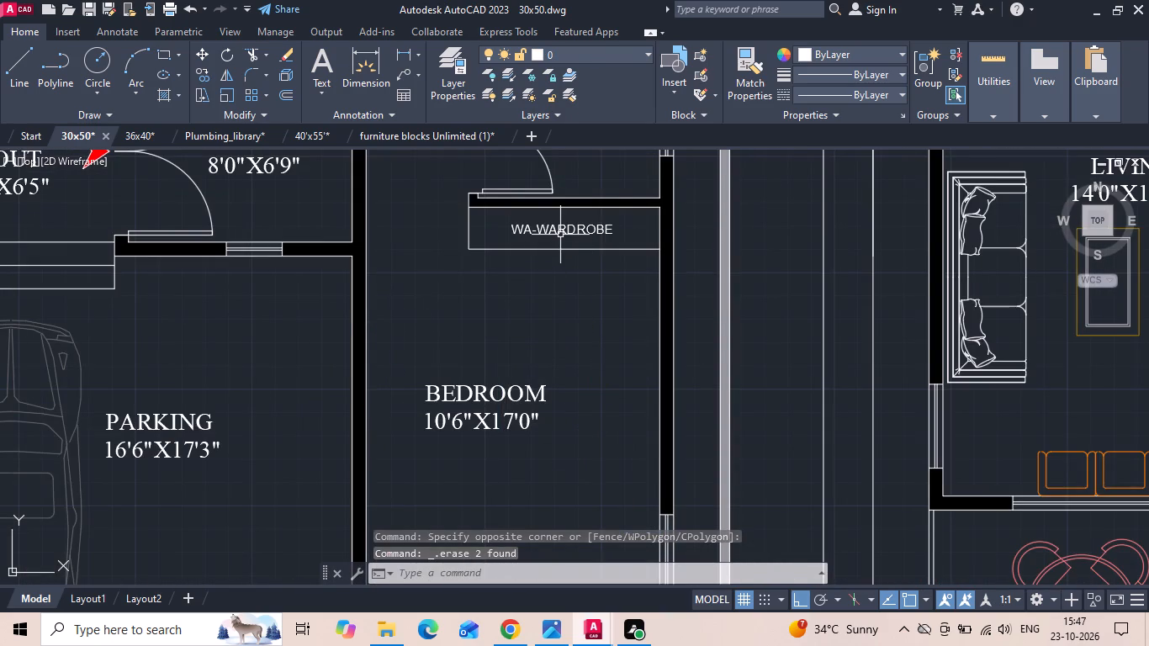
{"action": "scroll", "coordinate": [551, 238], "scroll_direction": "down", "scroll_amount": 2}
{"action": "scroll", "coordinate": [537, 393], "scroll_direction": "up", "scroll_amount": 2}
{"action": "left_click_drag", "start_coordinate": [582, 394], "coordinate": [565, 397]}
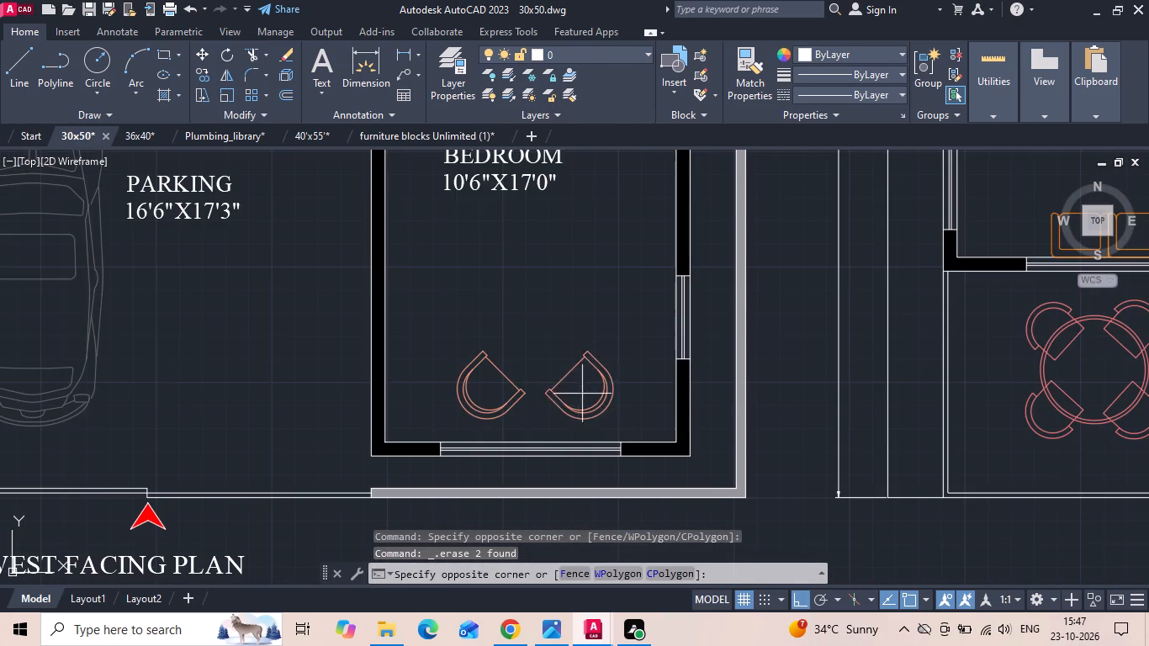
{"action": "left_click_drag", "start_coordinate": [565, 397], "coordinate": [541, 398]}
{"action": "left_click", "coordinate": [486, 392]}
{"action": "key", "text": "Delete"}
Erase the two chairs from the copied first floor's 10'6"X16'0" bedroom.
{"action": "scroll", "coordinate": [389, 387], "scroll_direction": "down", "scroll_amount": 2}
{"action": "scroll", "coordinate": [823, 373], "scroll_direction": "up", "scroll_amount": 1}
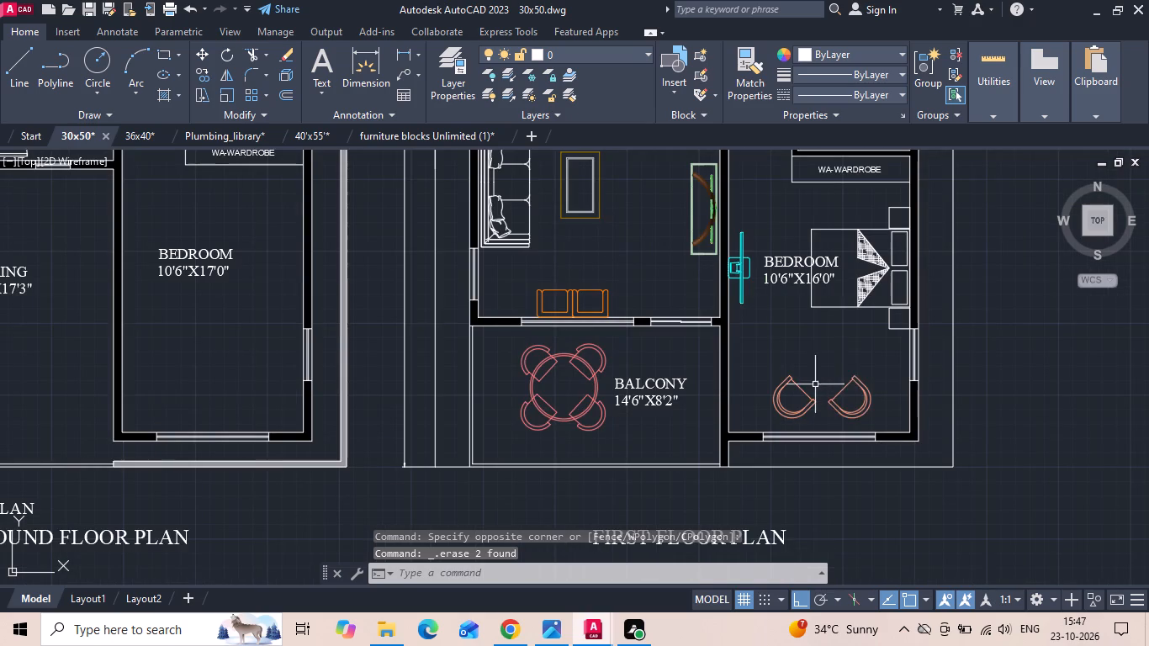
{"action": "left_click_drag", "start_coordinate": [854, 400], "coordinate": [834, 405]}
{"action": "left_click", "coordinate": [780, 398]}
{"action": "key", "text": "Delete"}
Erase the first floor's round balcony table set and the two orange armchairs by the living room's balcony wall.
{"action": "left_click", "coordinate": [585, 396]}
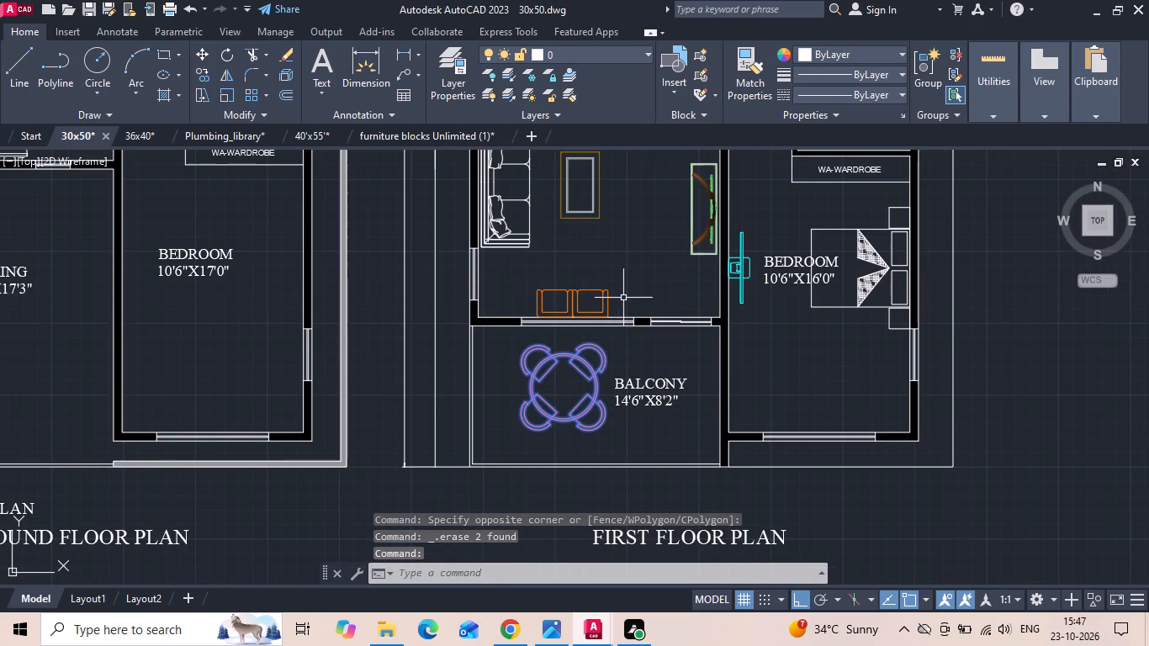
{"action": "left_click_drag", "start_coordinate": [625, 298], "coordinate": [604, 300]}
{"action": "left_click", "coordinate": [493, 300]}
{"action": "key", "text": "Delete"}
Erase the sofa, the centre table and the two remaining orange armchairs from the copied first floor's living room.
{"action": "middle_click_drag", "start_coordinate": [548, 307], "coordinate": [516, 463]}
{"action": "left_click_drag", "start_coordinate": [543, 320], "coordinate": [533, 350]}
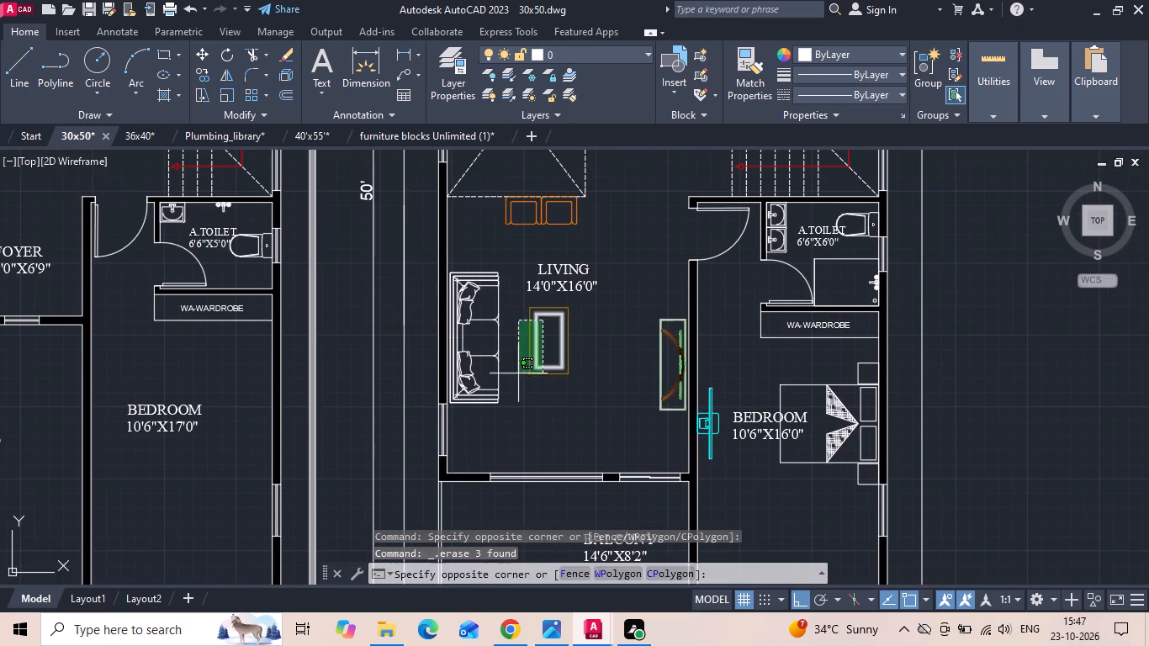
{"action": "left_click", "coordinate": [487, 402]}
{"action": "key", "text": "Delete"}
{"action": "left_click_drag", "start_coordinate": [522, 209], "coordinate": [522, 220]}
{"action": "left_click", "coordinate": [506, 231]}
{"action": "key", "text": "Delete"}
{"action": "left_click_drag", "start_coordinate": [599, 216], "coordinate": [541, 224]}
{"action": "left_click", "coordinate": [478, 224]}
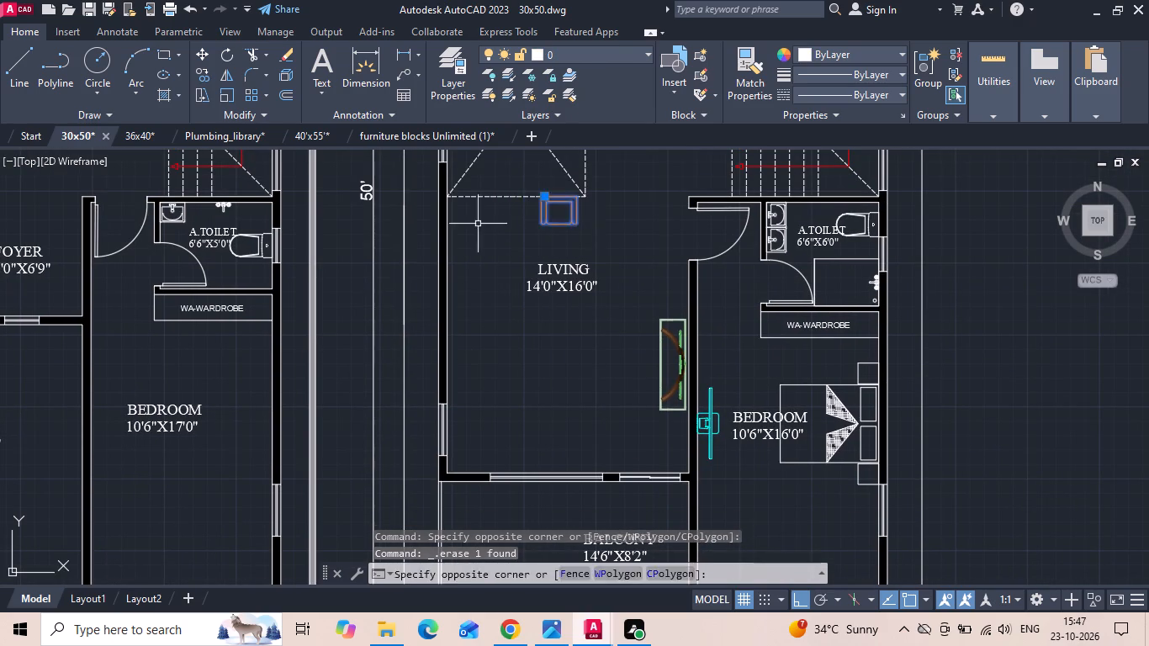
{"action": "key", "text": "Delete"}
Erase the TV unit and its cabinet from the copied first floor's living room.
{"action": "left_click_drag", "start_coordinate": [658, 312], "coordinate": [645, 363]}
{"action": "left_click", "coordinate": [632, 381]}
{"action": "key", "text": "Delete"}
{"action": "left_click", "coordinate": [676, 320]}
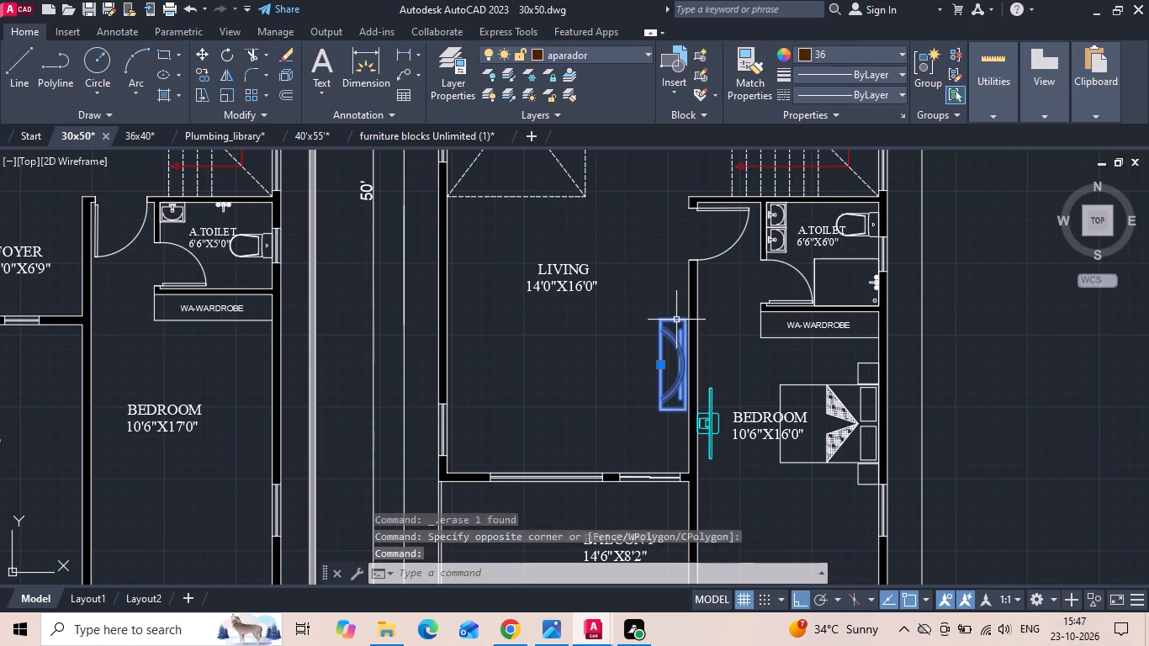
{"action": "key", "text": "Delete"}
Erase the bed with its side tables and the TV from the first floor's 10'6"X16'0" bedroom.
{"action": "left_click_drag", "start_coordinate": [823, 383], "coordinate": [770, 403]}
{"action": "left_click", "coordinate": [710, 396]}
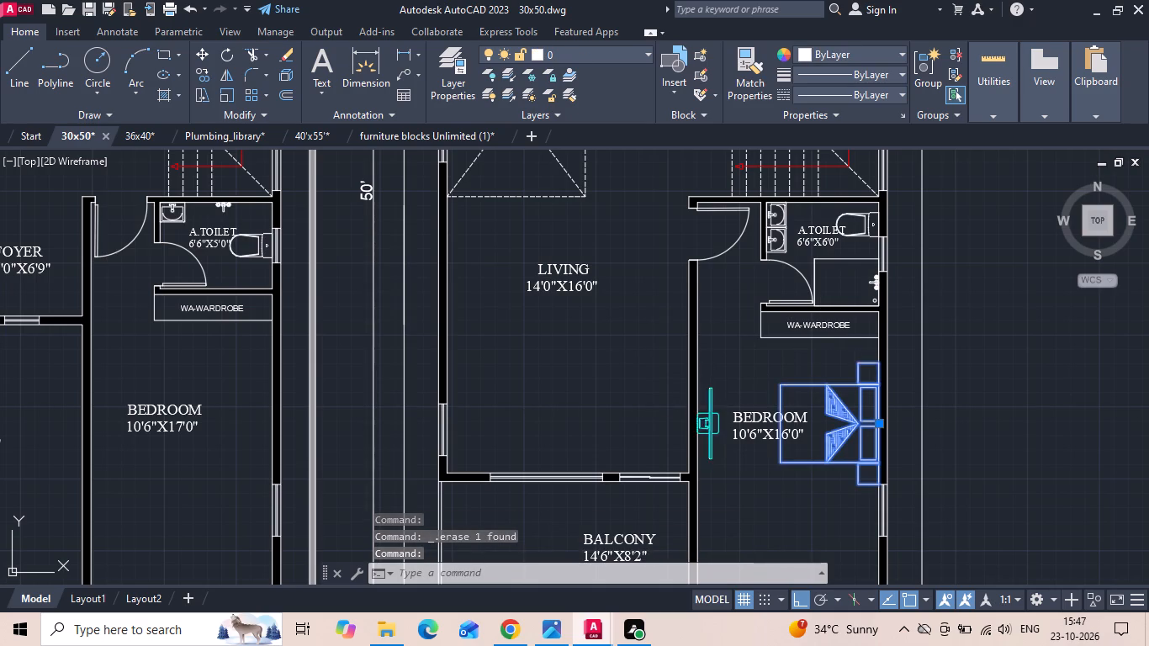
{"action": "key", "text": "Delete"}
Erase the WC and the two wash basins from the first floor's 6'6"X6'0" attached toilet.
{"action": "scroll", "coordinate": [871, 192], "scroll_direction": "up", "scroll_amount": 3}
{"action": "left_click_drag", "start_coordinate": [834, 266], "coordinate": [805, 312]}
{"action": "left_click", "coordinate": [797, 320]}
{"action": "key", "text": "Delete"}
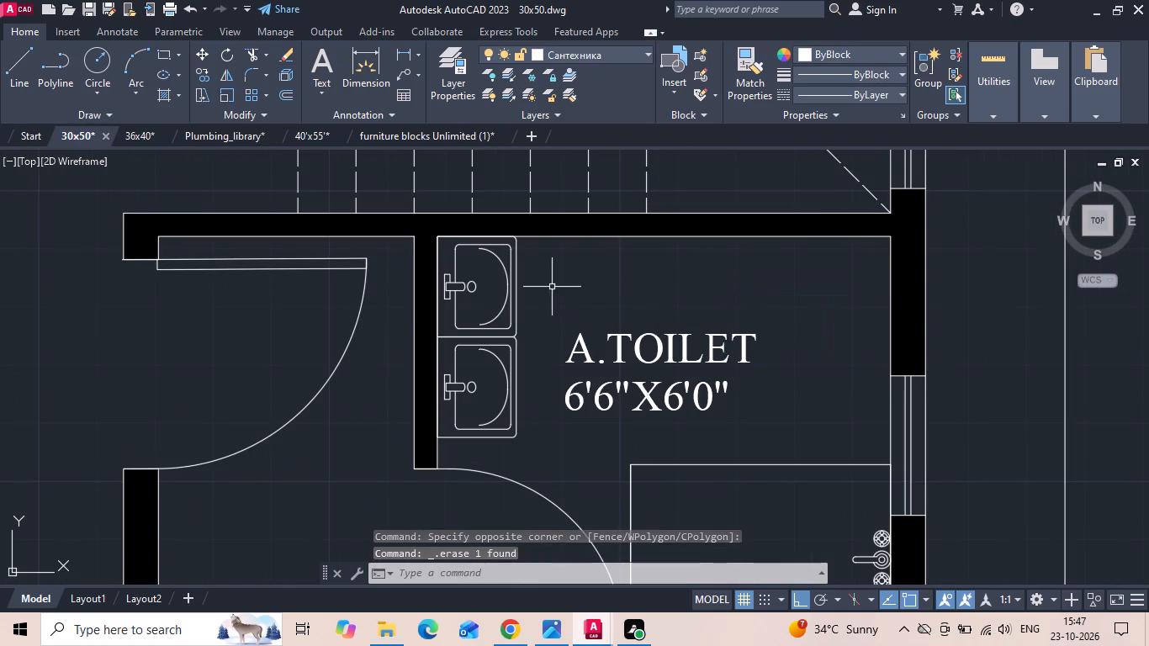
{"action": "left_click_drag", "start_coordinate": [543, 278], "coordinate": [495, 316]}
{"action": "left_click", "coordinate": [466, 357]}
{"action": "key", "text": "Delete"}
Erase the shower area outline, the shower fitting and the floor drain from the first floor's 6'6"X6'0" toilet.
{"action": "scroll", "coordinate": [478, 274], "scroll_direction": "down", "scroll_amount": 2}
{"action": "scroll", "coordinate": [633, 369], "scroll_direction": "up", "scroll_amount": 1}
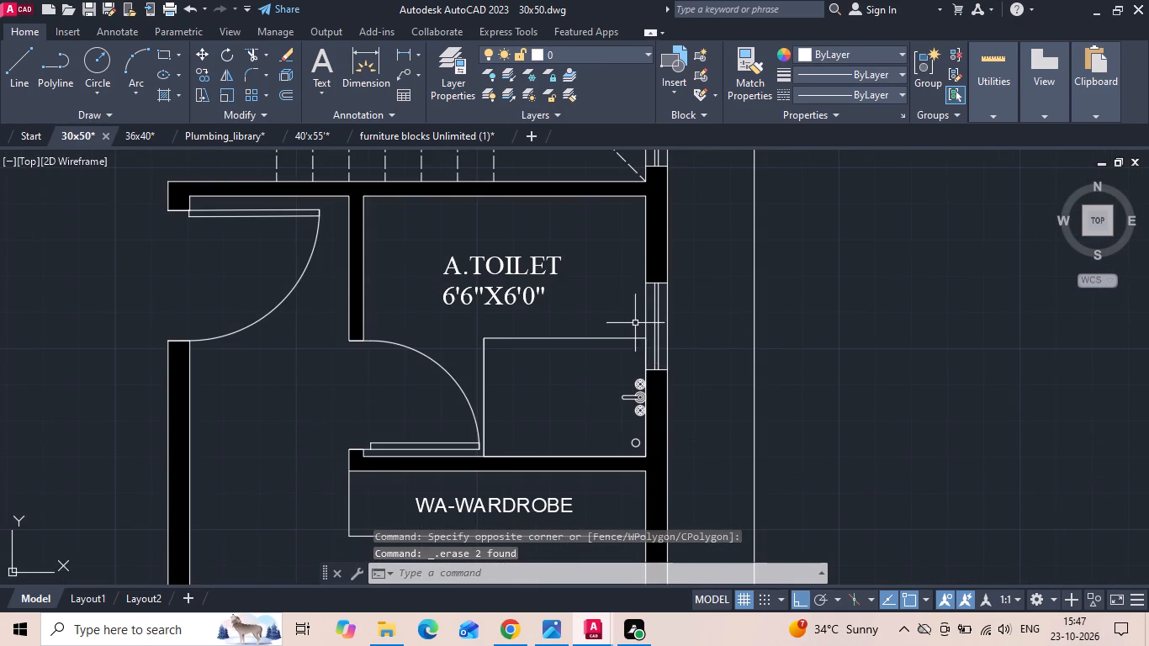
{"action": "left_click_drag", "start_coordinate": [635, 325], "coordinate": [620, 348]}
{"action": "left_click", "coordinate": [604, 360]}
{"action": "key", "text": "Delete"}
{"action": "left_click_drag", "start_coordinate": [627, 357], "coordinate": [617, 393]}
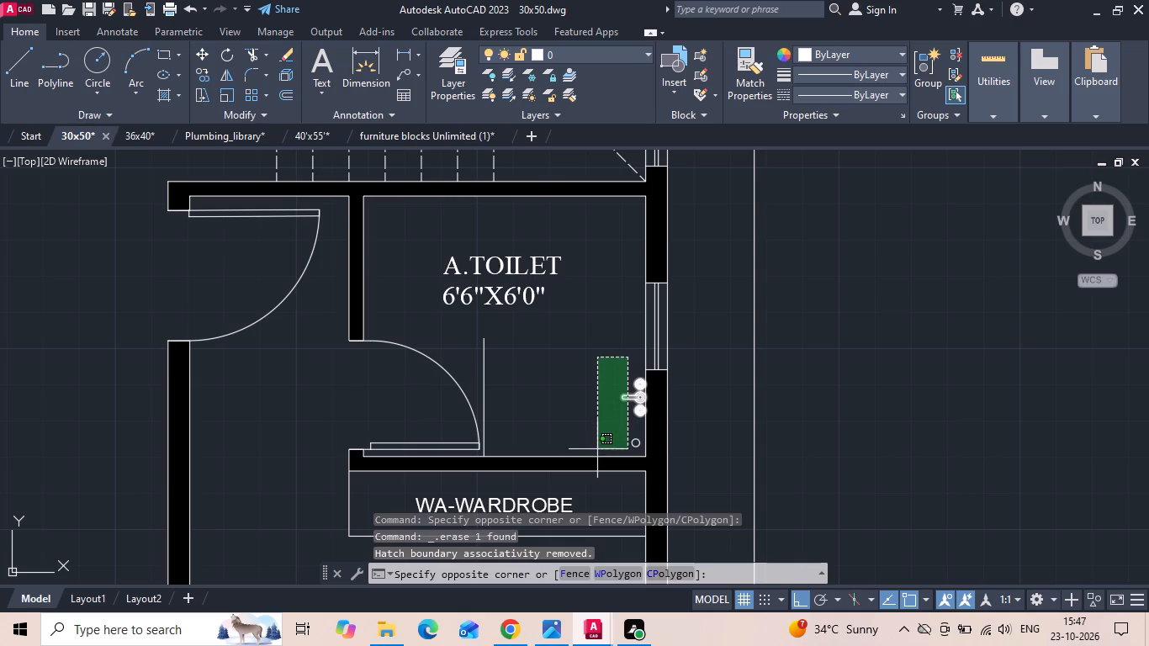
{"action": "left_click", "coordinate": [594, 453]}
{"action": "key", "text": "Delete"}
{"action": "left_click", "coordinate": [634, 442]}
{"action": "key", "text": "Delete"}
{"action": "left_click_drag", "start_coordinate": [518, 393], "coordinate": [506, 384]}
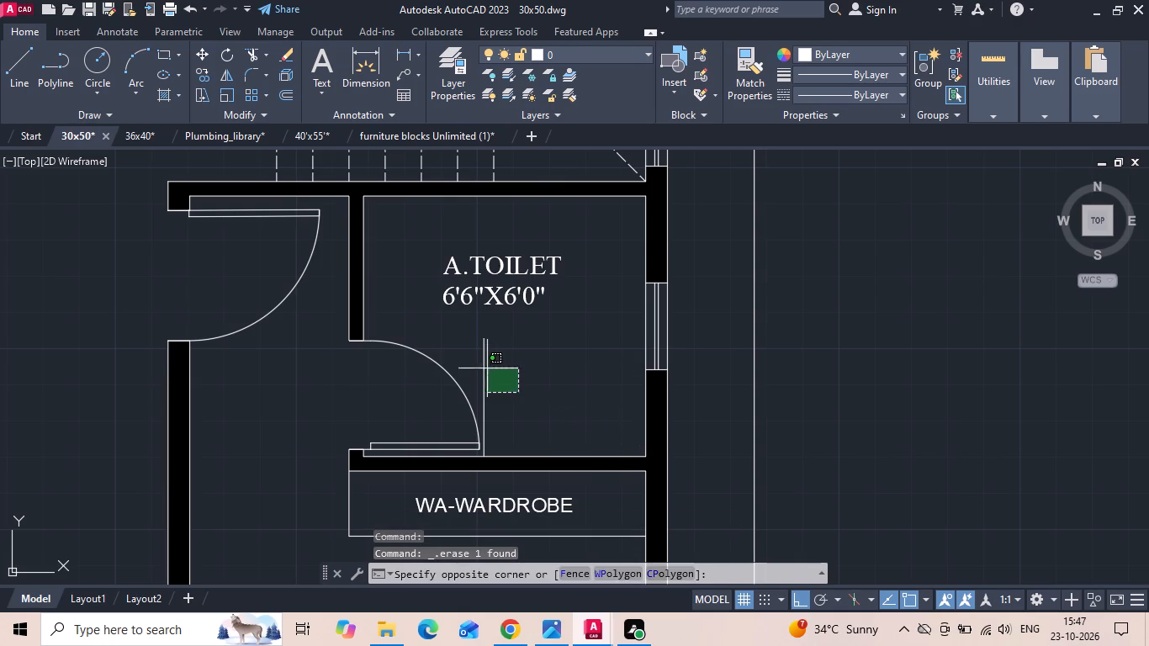
{"action": "left_click", "coordinate": [474, 359]}
{"action": "key", "text": "Delete"}
Erase the bed, the two chairs and the TV from the copied first floor's 16'10"X10'6" bedroom.
{"action": "scroll", "coordinate": [553, 400], "scroll_direction": "down", "scroll_amount": 2}
{"action": "middle_click_drag", "start_coordinate": [526, 277], "coordinate": [566, 442]}
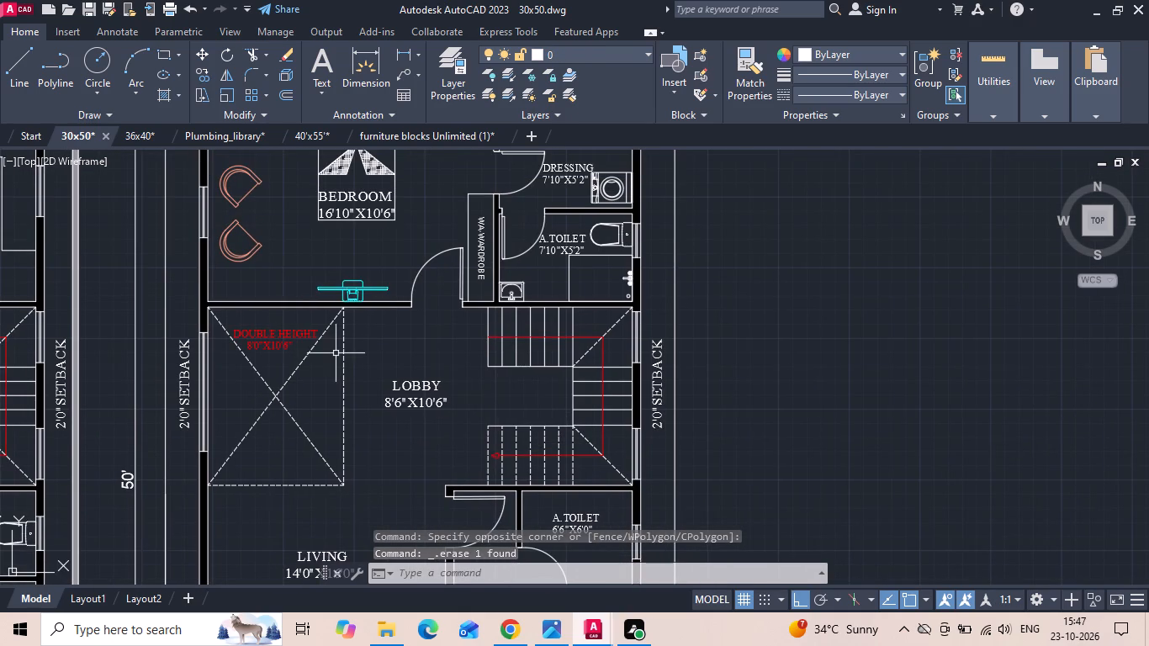
{"action": "middle_click_drag", "start_coordinate": [348, 280], "coordinate": [393, 386]}
{"action": "left_click_drag", "start_coordinate": [465, 265], "coordinate": [441, 263]}
{"action": "left_click", "coordinate": [341, 261]}
{"action": "key", "text": "Delete"}
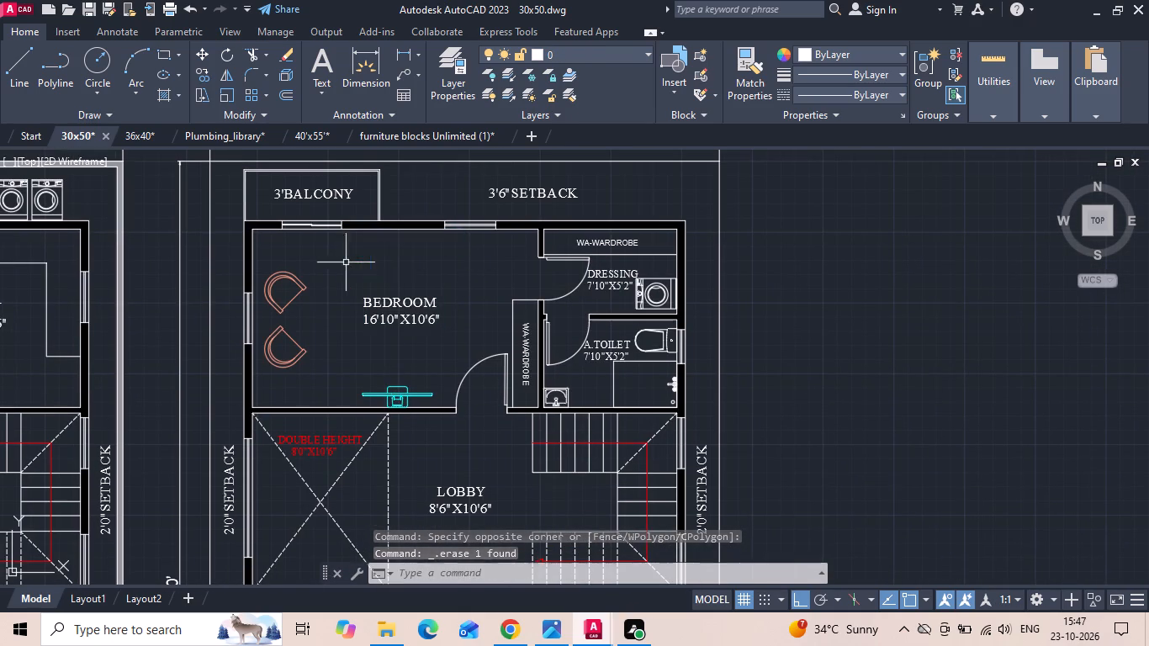
{"action": "left_click_drag", "start_coordinate": [318, 268], "coordinate": [290, 331]}
{"action": "left_click", "coordinate": [278, 375]}
{"action": "key", "text": "Delete"}
{"action": "left_click_drag", "start_coordinate": [416, 380], "coordinate": [394, 398]}
{"action": "left_click", "coordinate": [388, 399]}
{"action": "key", "text": "Delete"}
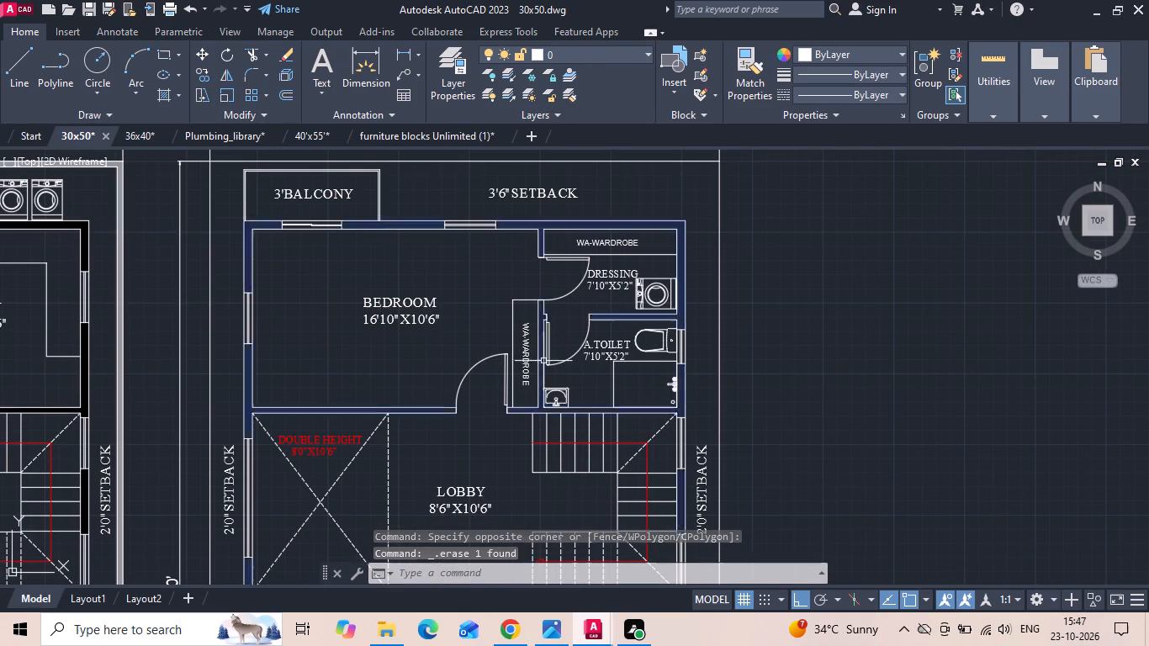
Erase the wash basin, WC, shower area outline, shower fitting and floor drain from the first floor's 7'10"X5'2" attached toilet.
{"action": "left_click", "coordinate": [564, 389]}
{"action": "key", "text": "Delete"}
{"action": "scroll", "coordinate": [659, 350], "scroll_direction": "up", "scroll_amount": 1}
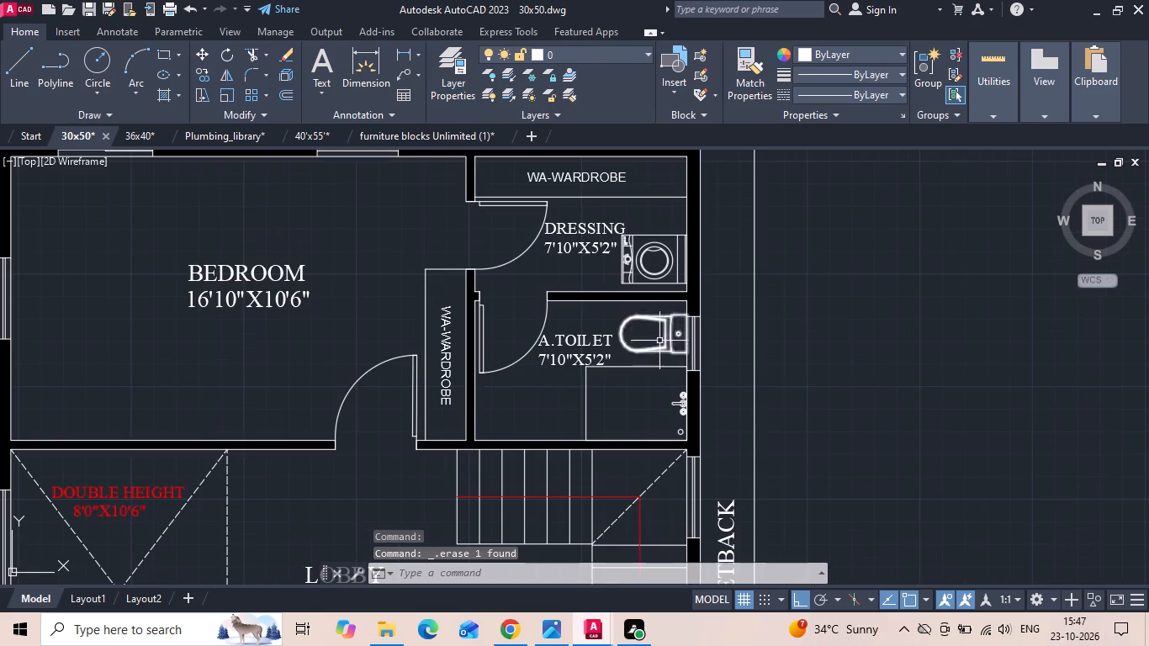
{"action": "left_click_drag", "start_coordinate": [651, 334], "coordinate": [643, 368]}
{"action": "left_click", "coordinate": [638, 379]}
{"action": "key", "text": "Delete"}
{"action": "scroll", "coordinate": [658, 421], "scroll_direction": "up", "scroll_amount": 1}
{"action": "left_click_drag", "start_coordinate": [696, 363], "coordinate": [686, 378]}
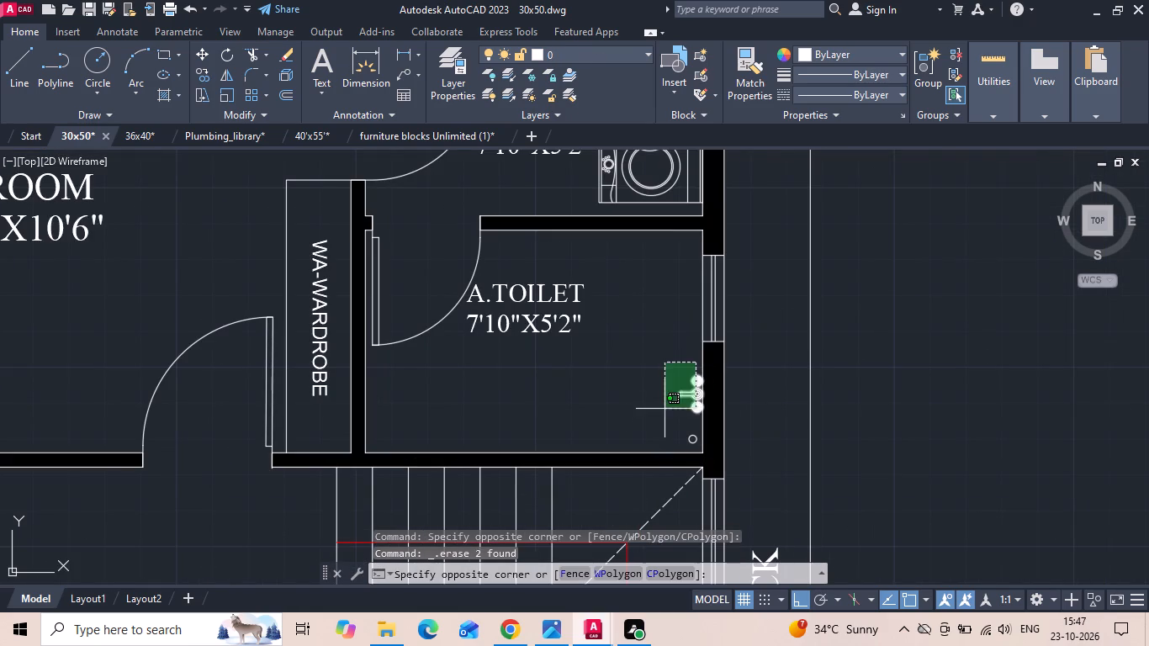
{"action": "left_click", "coordinate": [654, 440]}
{"action": "key", "text": "Delete"}
Erase the washing machine from the copied first floor's dressing room.
{"action": "scroll", "coordinate": [648, 437], "scroll_direction": "down", "scroll_amount": 2}
{"action": "scroll", "coordinate": [637, 328], "scroll_direction": "up", "scroll_amount": 3}
{"action": "left_click_drag", "start_coordinate": [542, 257], "coordinate": [580, 323]}
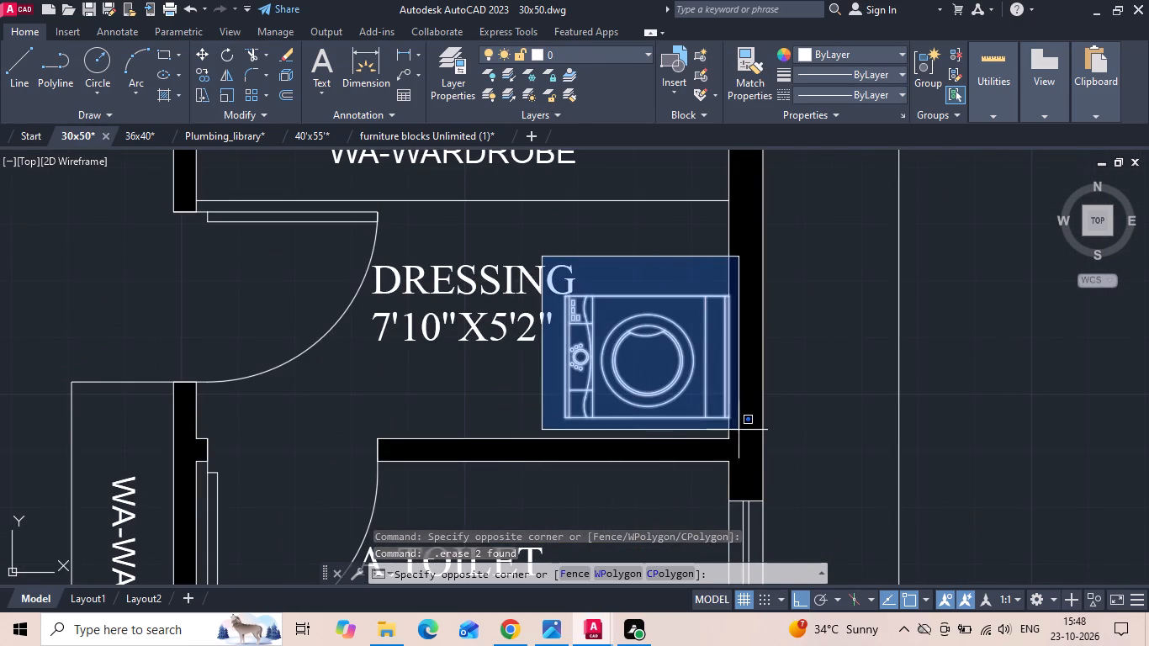
{"action": "left_click", "coordinate": [740, 430]}
{"action": "key", "text": "Delete"}
Erase the wash basin, the shower fitting and the WC from the copied ground floor's 6'6"X5'0" attached toilet.
{"action": "scroll", "coordinate": [696, 425], "scroll_direction": "down", "scroll_amount": 1}
{"action": "scroll", "coordinate": [602, 243], "scroll_direction": "down", "scroll_amount": 2}
{"action": "scroll", "coordinate": [668, 270], "scroll_direction": "down", "scroll_amount": 1}
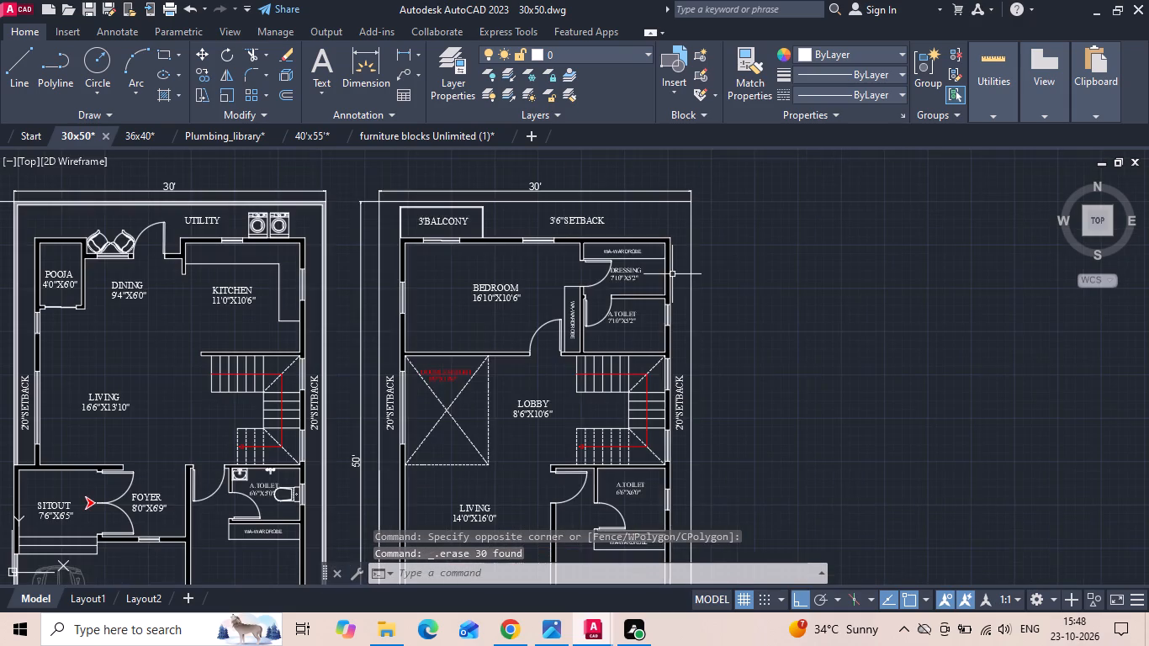
{"action": "middle_click_drag", "start_coordinate": [479, 342], "coordinate": [517, 238]}
{"action": "scroll", "coordinate": [654, 293], "scroll_direction": "down", "scroll_amount": 1}
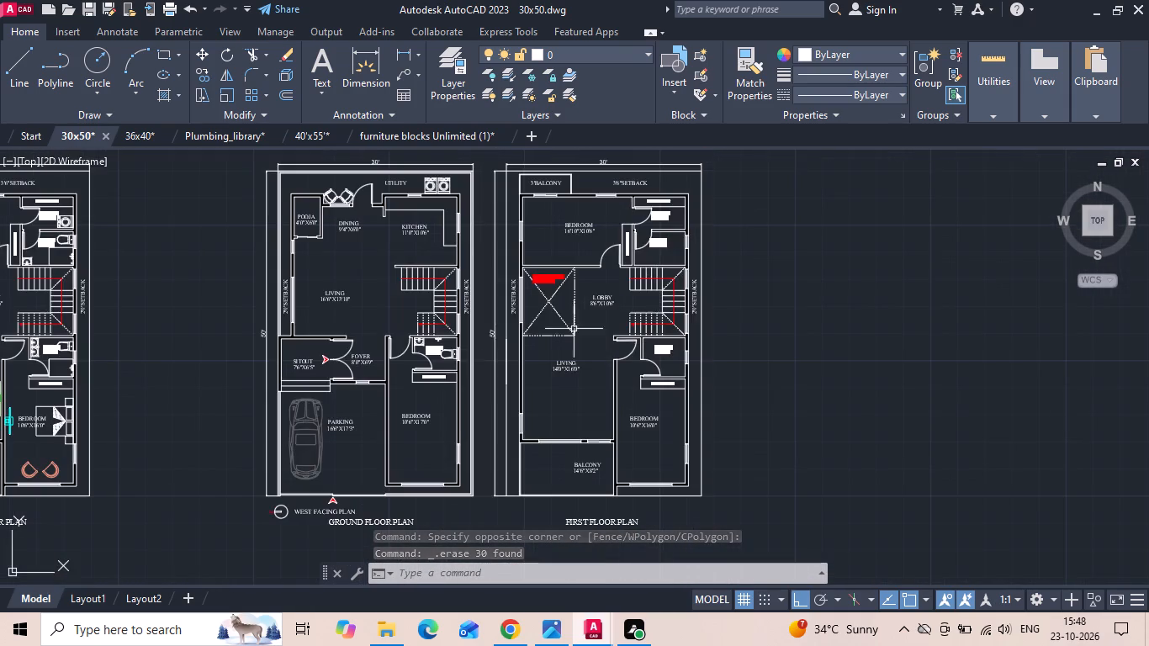
{"action": "scroll", "coordinate": [371, 352], "scroll_direction": "up", "scroll_amount": 3}
{"action": "scroll", "coordinate": [580, 338], "scroll_direction": "up", "scroll_amount": 2}
{"action": "left_click_drag", "start_coordinate": [757, 268], "coordinate": [708, 282]}
{"action": "left_click", "coordinate": [508, 298]}
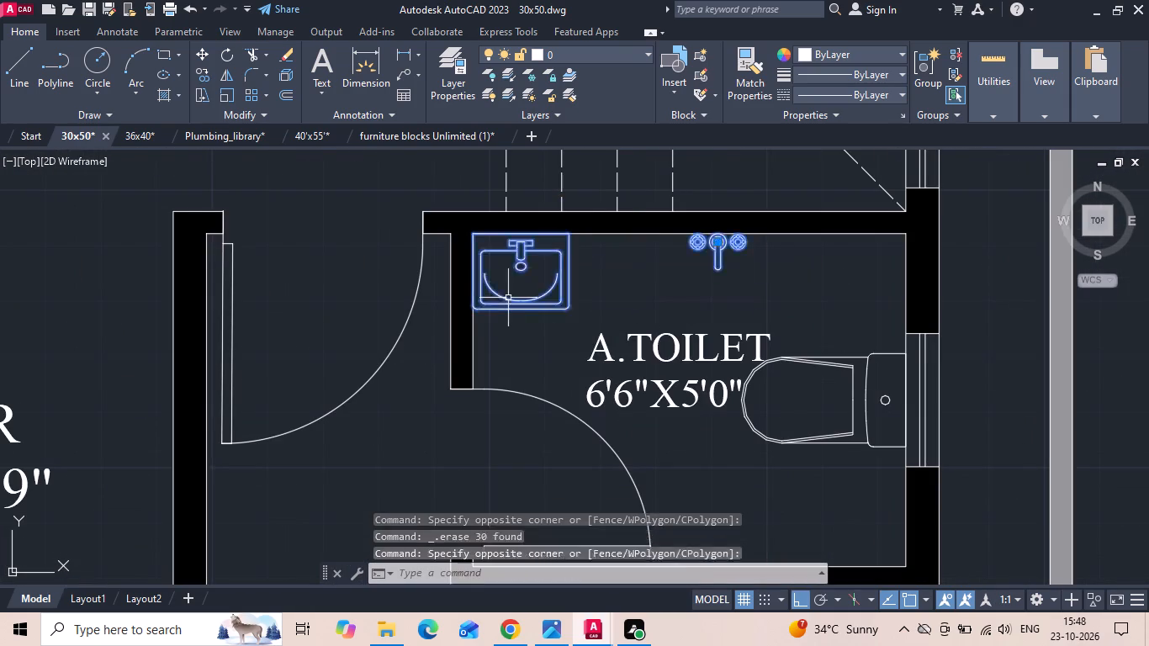
{"action": "key", "text": "Delete"}
{"action": "left_click_drag", "start_coordinate": [813, 332], "coordinate": [795, 378]}
{"action": "left_click", "coordinate": [792, 381]}
{"action": "key", "text": "Delete"}
Set the text colour of the ISO-25 dimension style to Red.
{"action": "scroll", "coordinate": [739, 301], "scroll_direction": "down", "scroll_amount": 3}
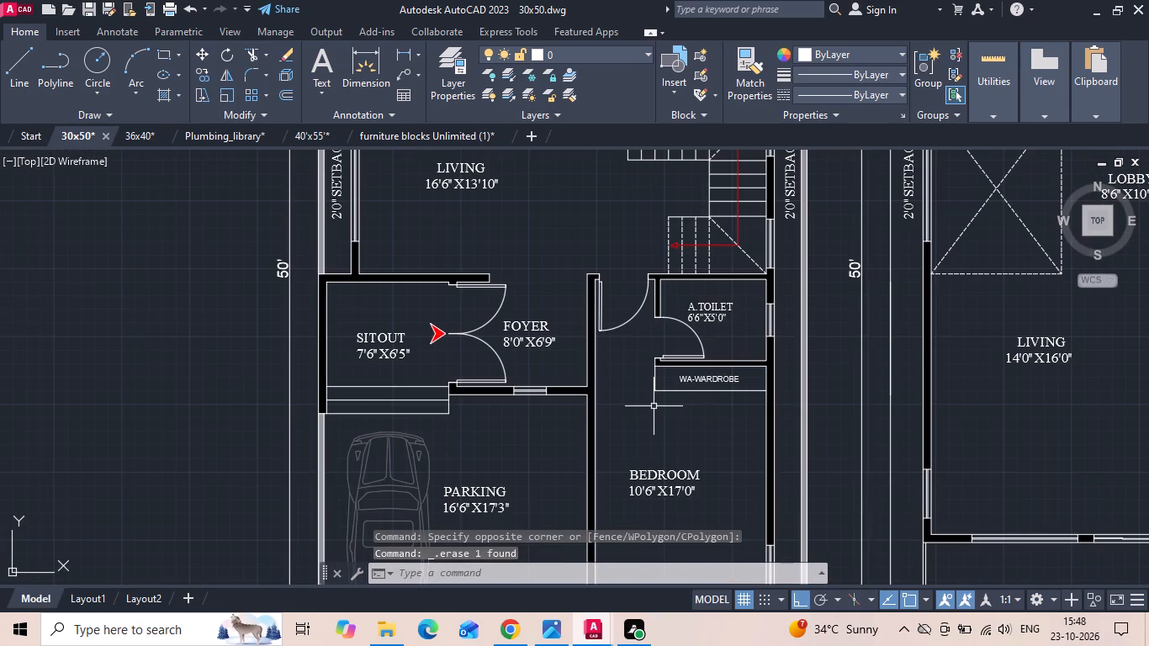
{"action": "scroll", "coordinate": [527, 429], "scroll_direction": "down", "scroll_amount": 2}
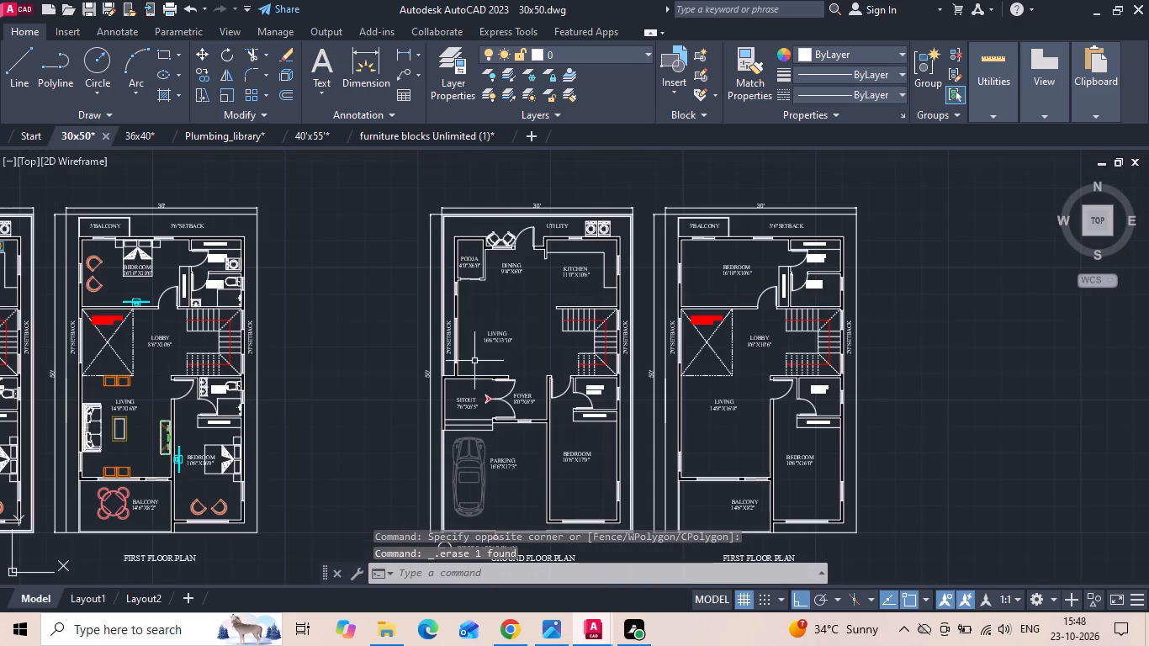
{"action": "type", "text": "D"}
{"action": "key", "text": "space"}
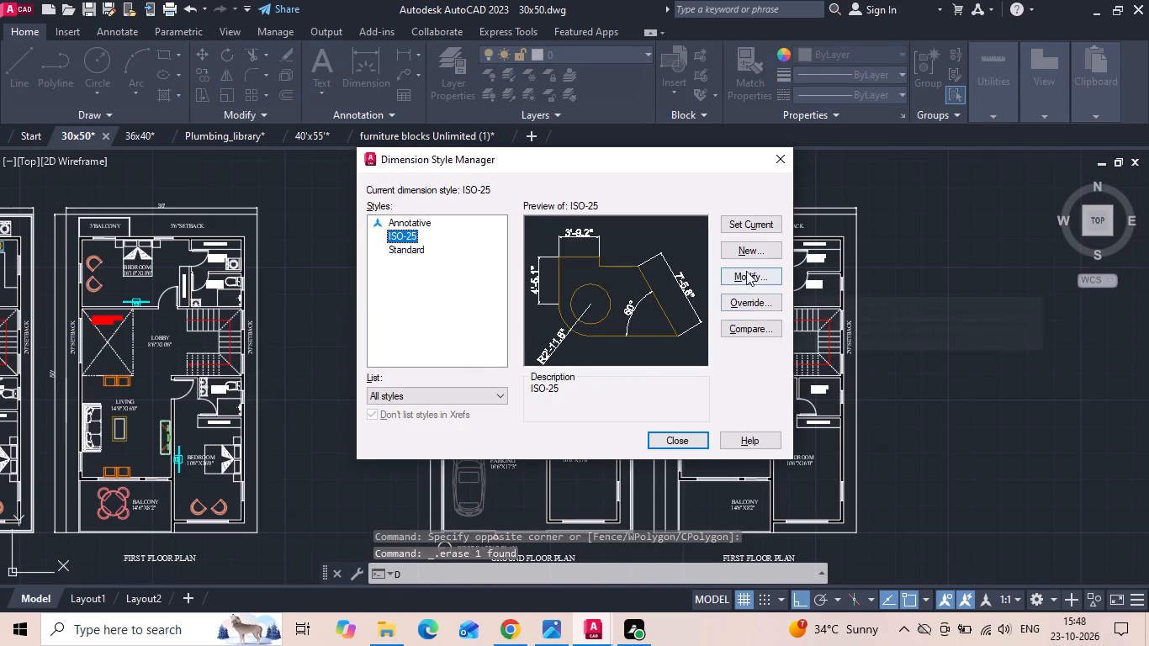
{"action": "left_click", "coordinate": [749, 275]}
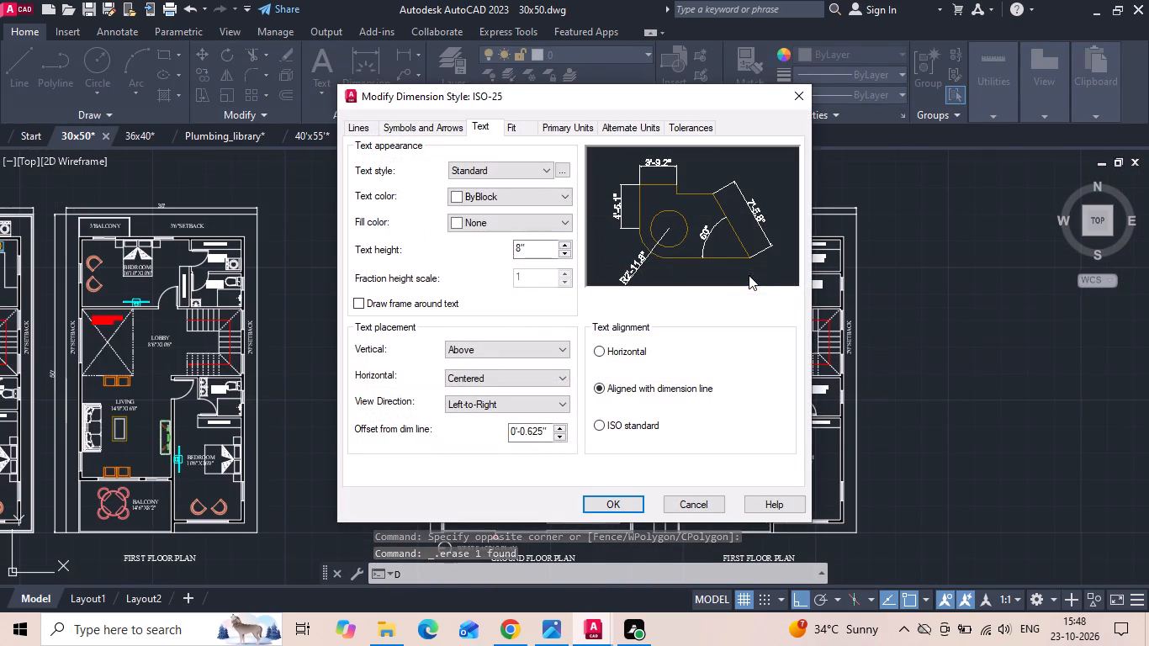
{"action": "left_click", "coordinate": [350, 127]}
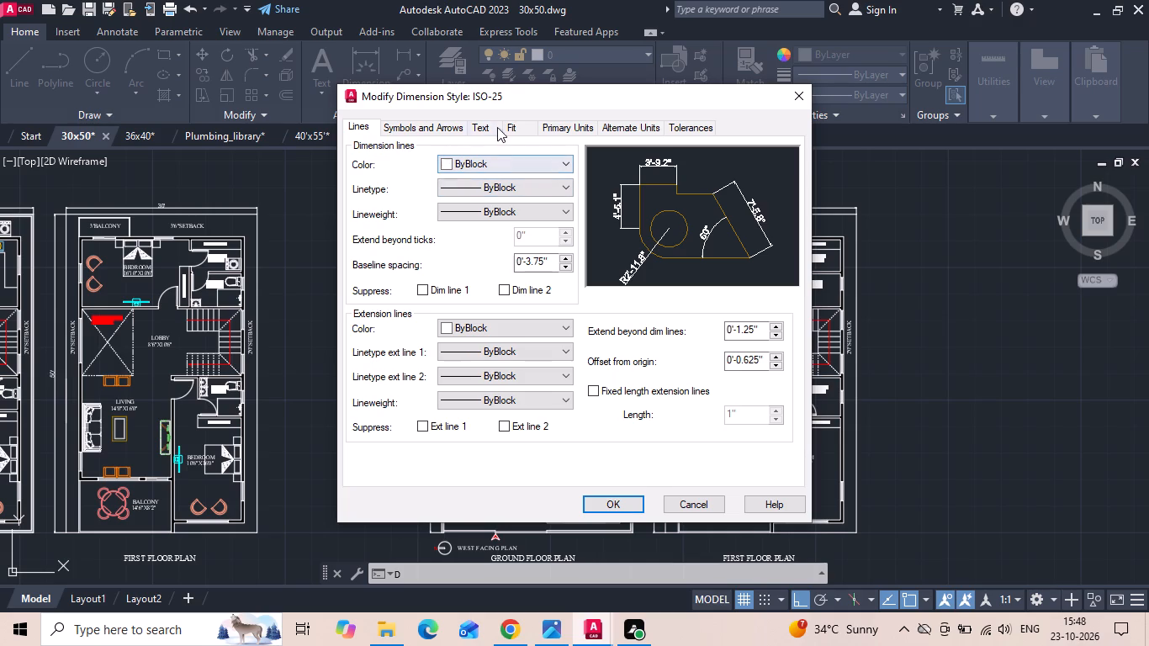
{"action": "left_click", "coordinate": [479, 128]}
{"action": "left_click", "coordinate": [452, 196]}
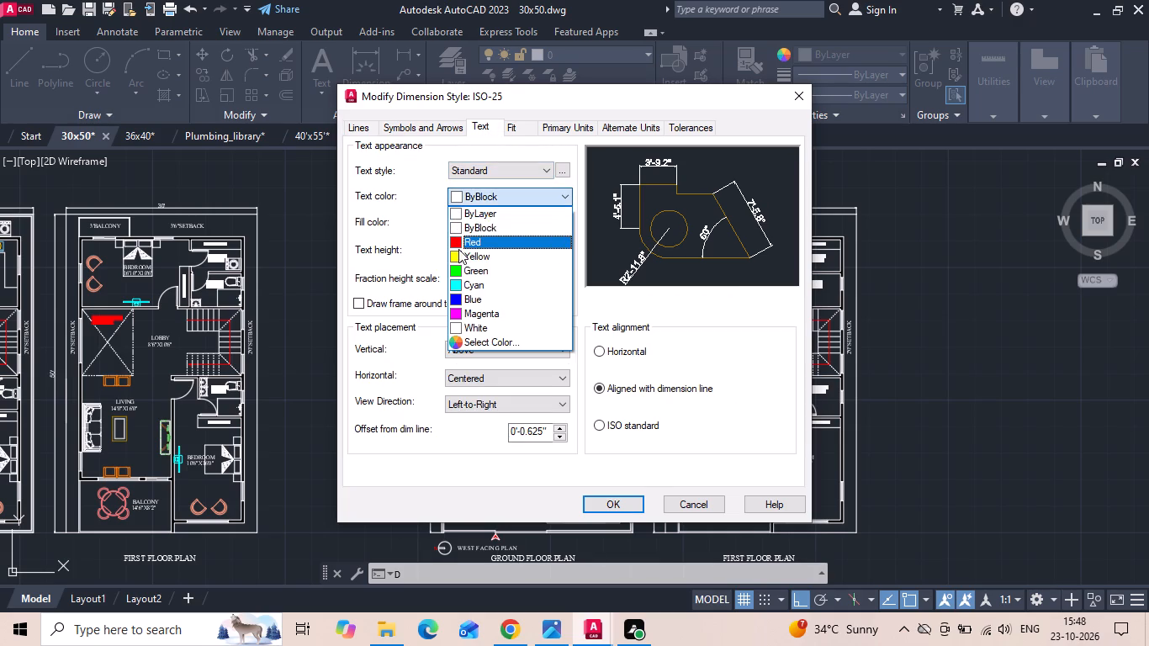
{"action": "left_click", "coordinate": [458, 243]}
Set the ISO-25 dimension style's text height to 5" and make the style current.
{"action": "left_click", "coordinate": [544, 242]}
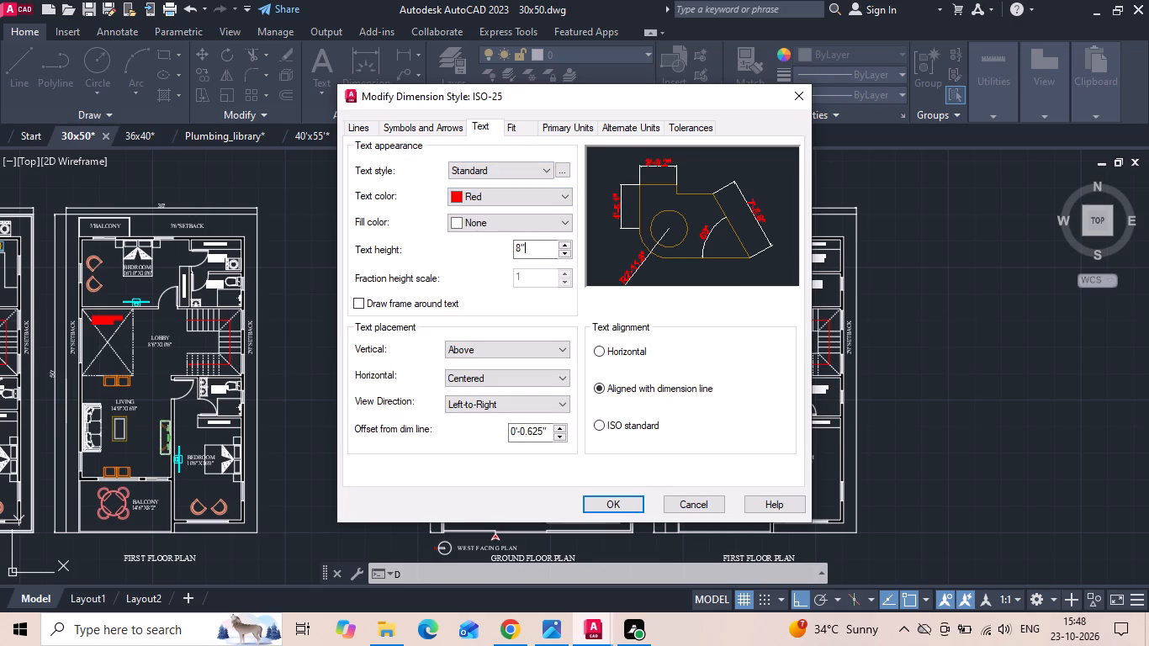
{"action": "key", "text": "BackSpace"}
{"action": "key", "text": "BackSpace"}
{"action": "key", "text": "BackSpace"}
{"action": "key", "text": "BackSpace"}
{"action": "key", "text": "BackSpace"}
{"action": "key", "text": "BackSpace"}
{"action": "key", "text": "BackSpace"}
{"action": "key", "text": "BackSpace"}
{"action": "type", "text": "5\""}
{"action": "key", "text": "Return"}
{"action": "left_click", "coordinate": [616, 501]}
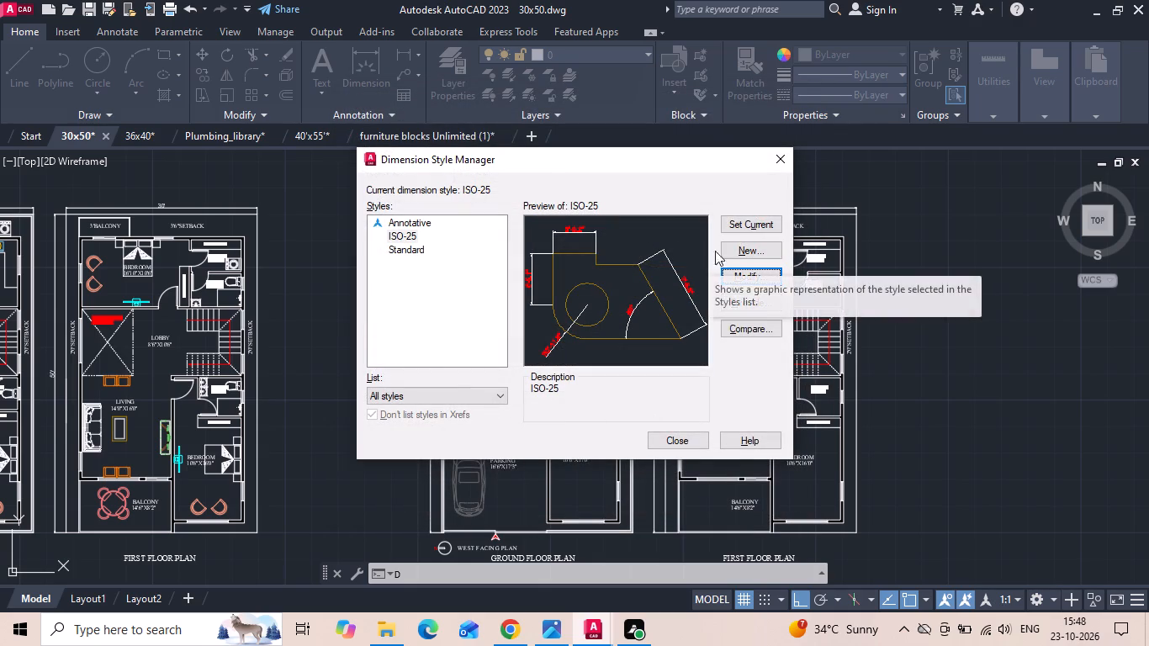
{"action": "left_click", "coordinate": [756, 220]}
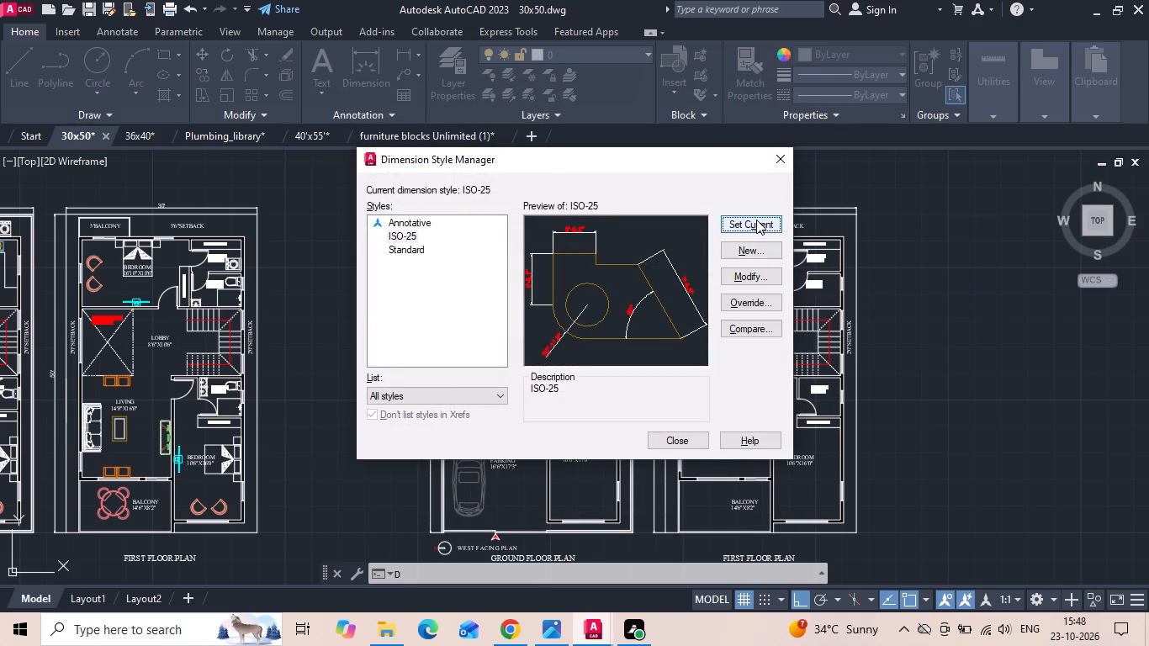
{"action": "left_click", "coordinate": [683, 445]}
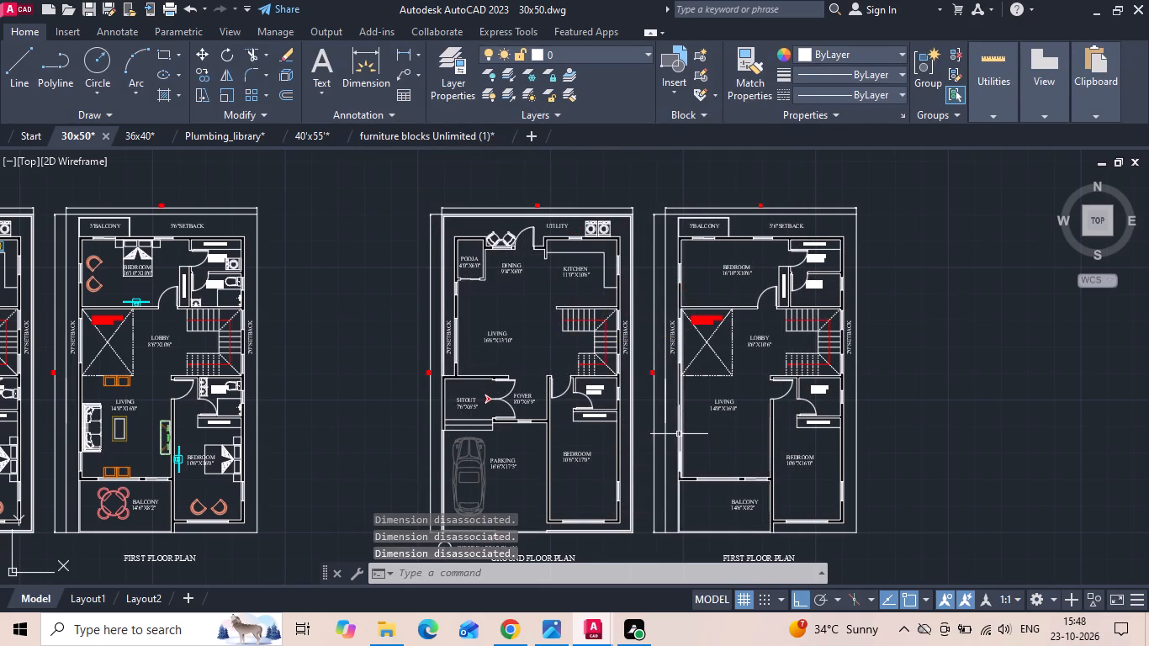
Add linear dimensions for the inner width and depth of the copied ground floor's pooja room.
{"action": "scroll", "coordinate": [536, 225], "scroll_direction": "up", "scroll_amount": 2}
{"action": "left_click", "coordinate": [401, 52]}
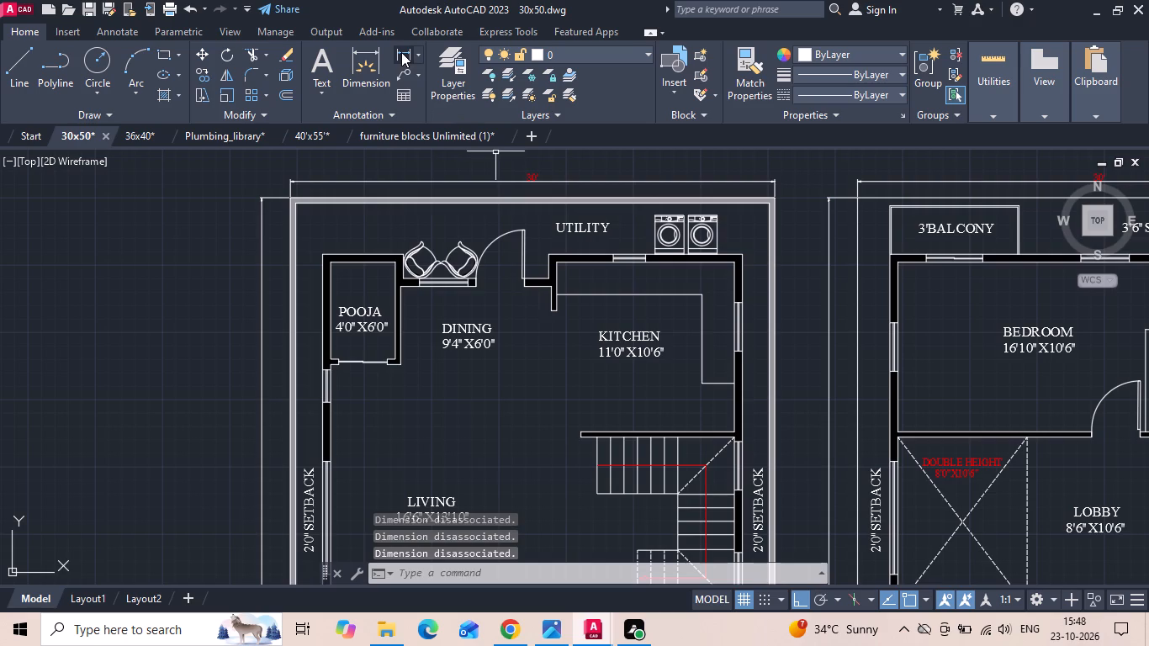
{"action": "scroll", "coordinate": [354, 271], "scroll_direction": "up", "scroll_amount": 2}
{"action": "left_click", "coordinate": [296, 253]}
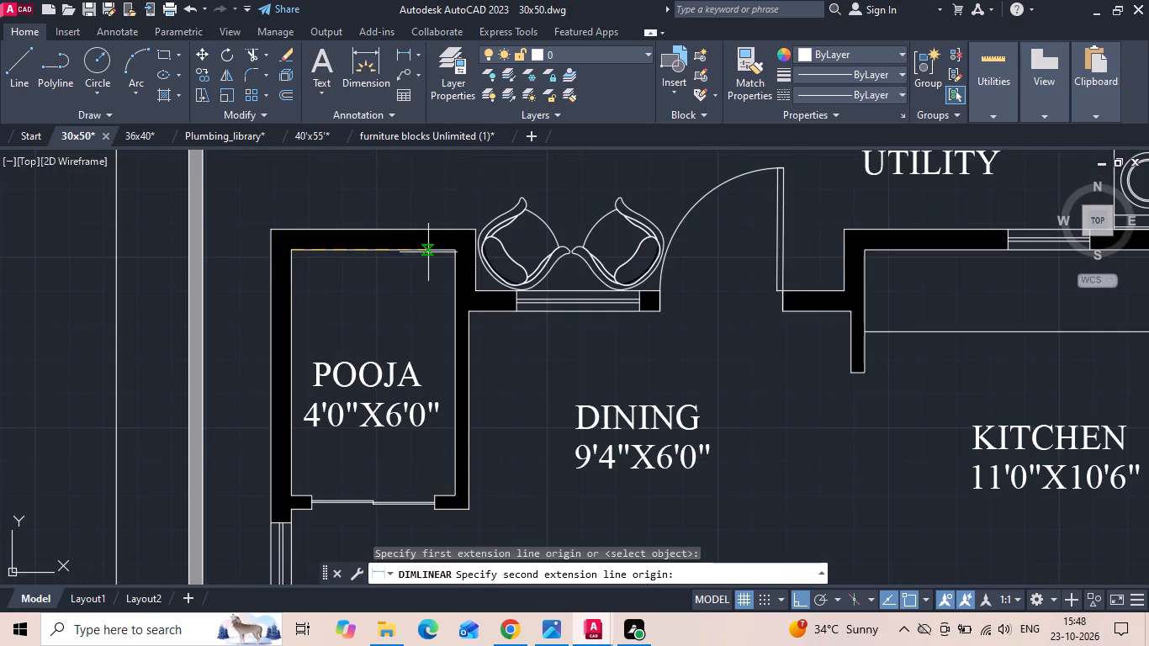
{"action": "left_click", "coordinate": [452, 250]}
{"action": "left_click", "coordinate": [442, 279]}
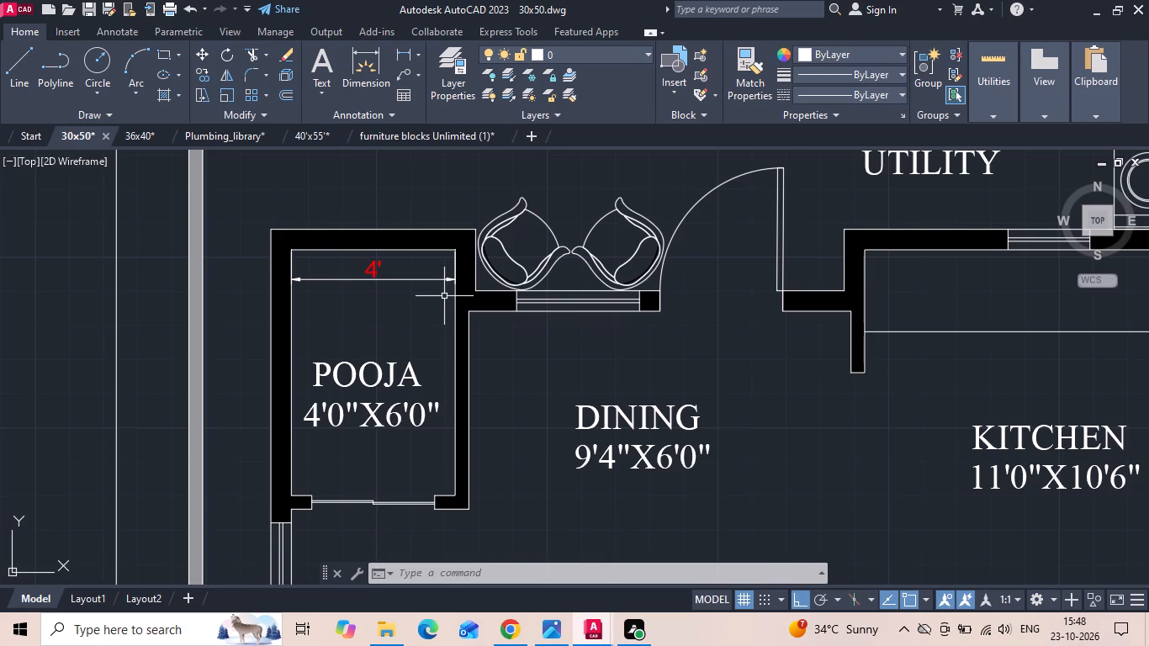
{"action": "left_click", "coordinate": [396, 53]}
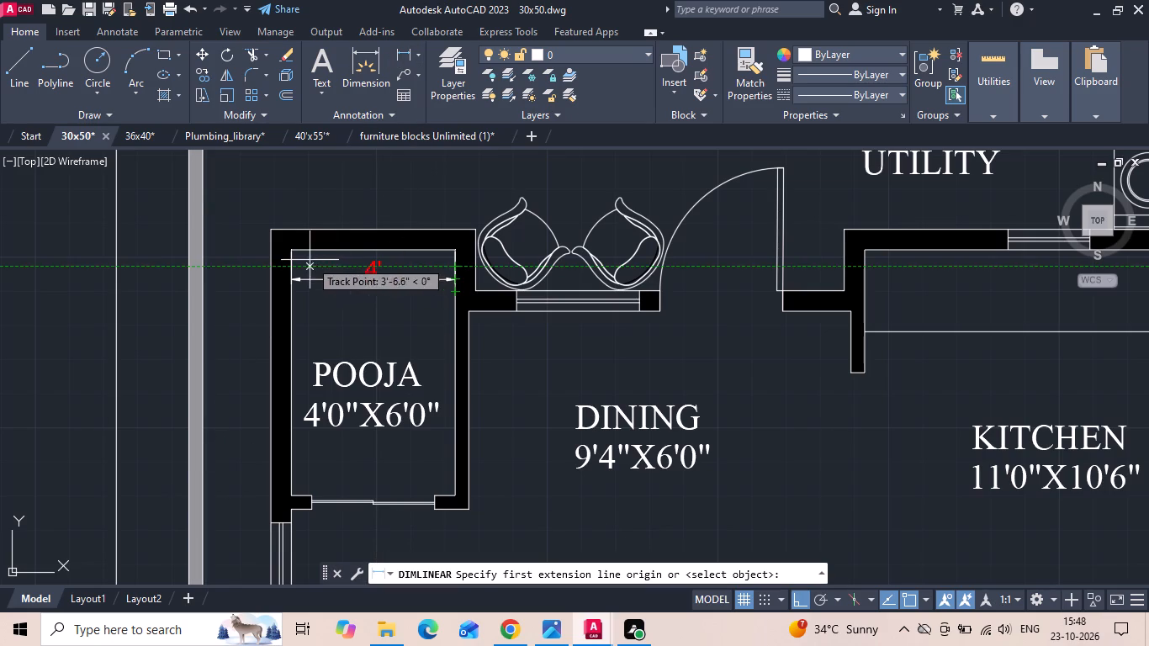
{"action": "left_click", "coordinate": [295, 253]}
{"action": "scroll", "coordinate": [287, 513], "scroll_direction": "up", "scroll_amount": 1}
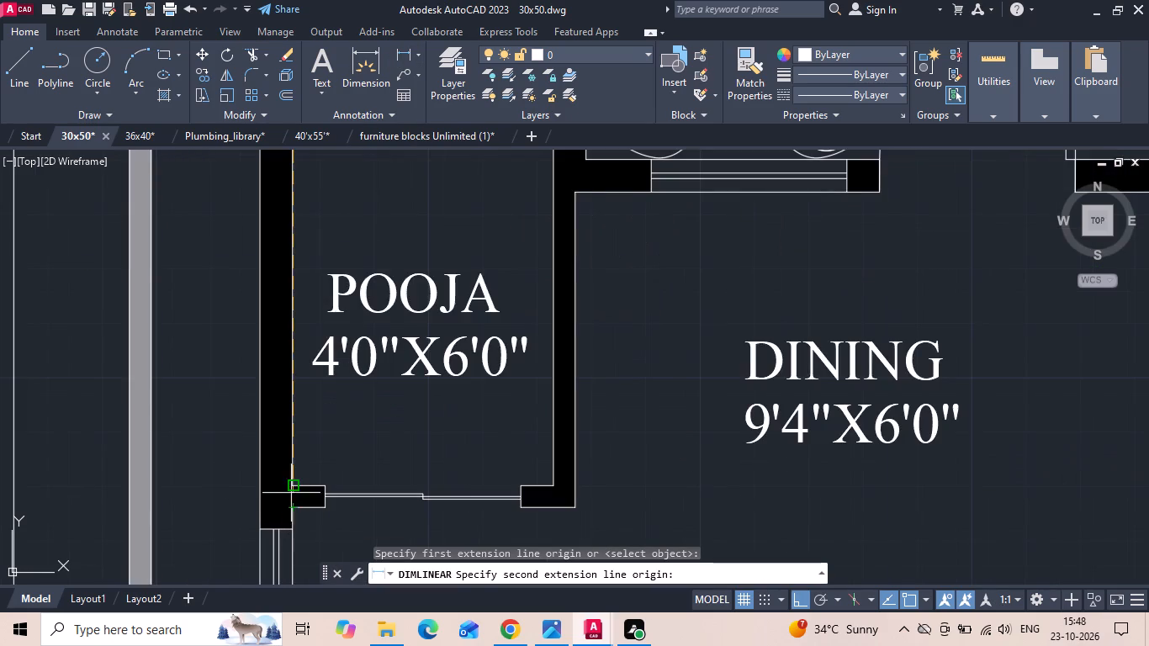
{"action": "left_click", "coordinate": [291, 490]}
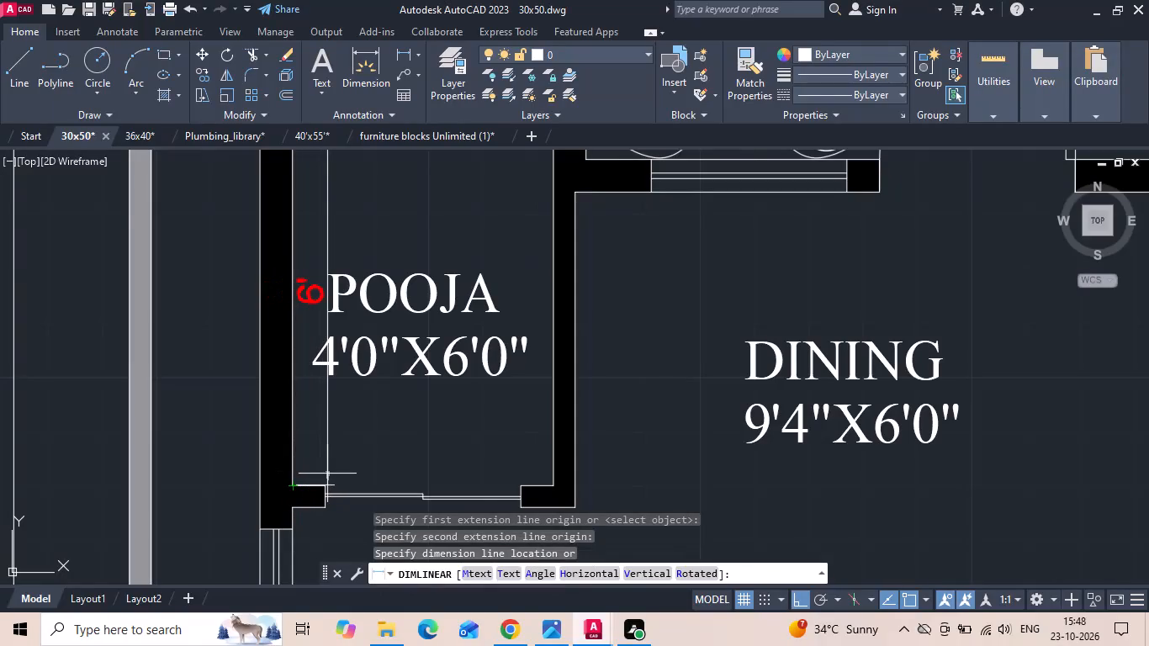
{"action": "left_click", "coordinate": [327, 474]}
{"action": "key", "text": "Escape"}
Set the text height of the copied ground floor's POOJA 4'0"X6'0" label to 6".
{"action": "double_click", "coordinate": [388, 299]}
{"action": "key", "text": "ctrl+a"}
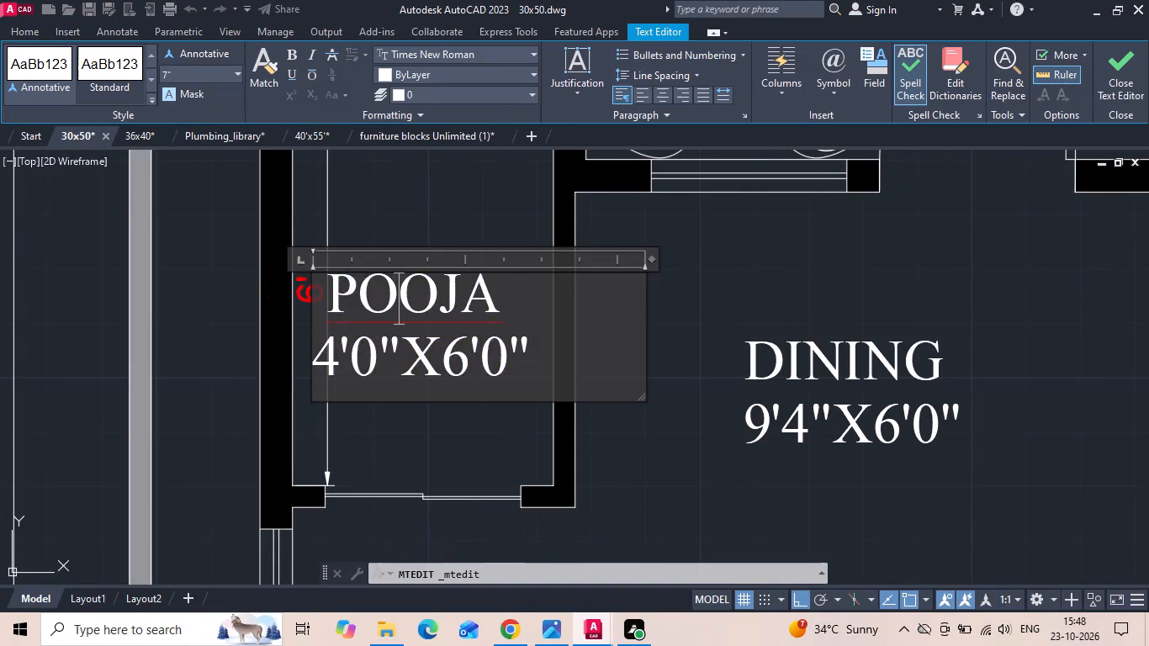
{"action": "left_click", "coordinate": [209, 71]}
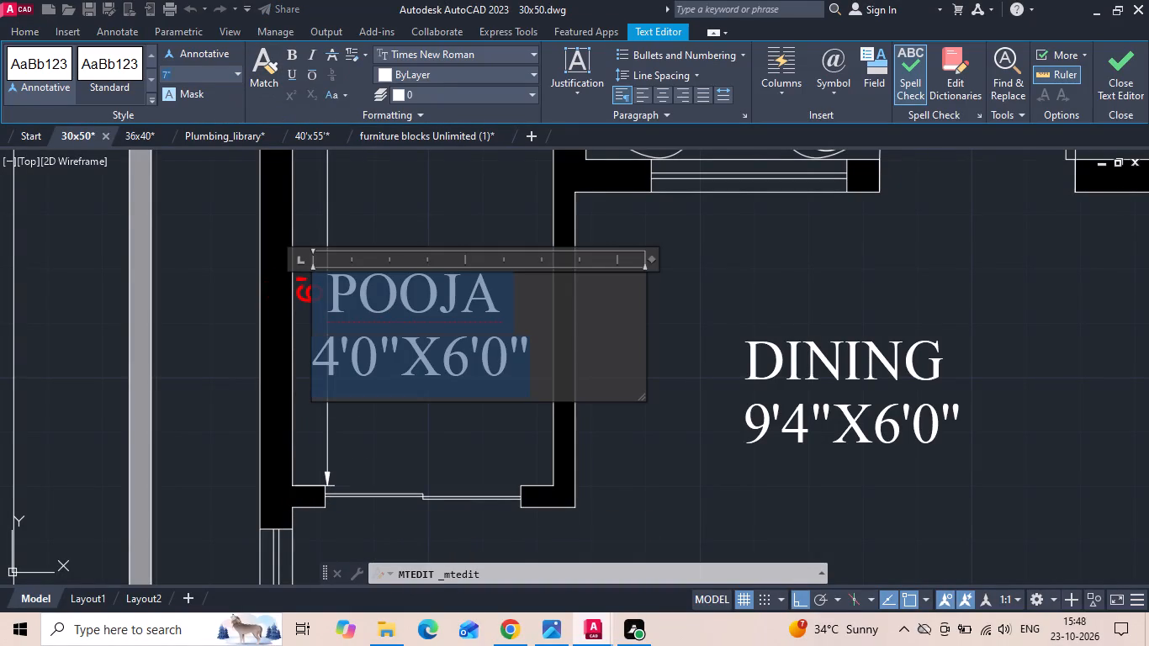
{"action": "key", "text": "BackSpace"}
{"action": "key", "text": "6"}
{"action": "key", "text": "shift+quotedbl"}
{"action": "key", "text": "Return"}
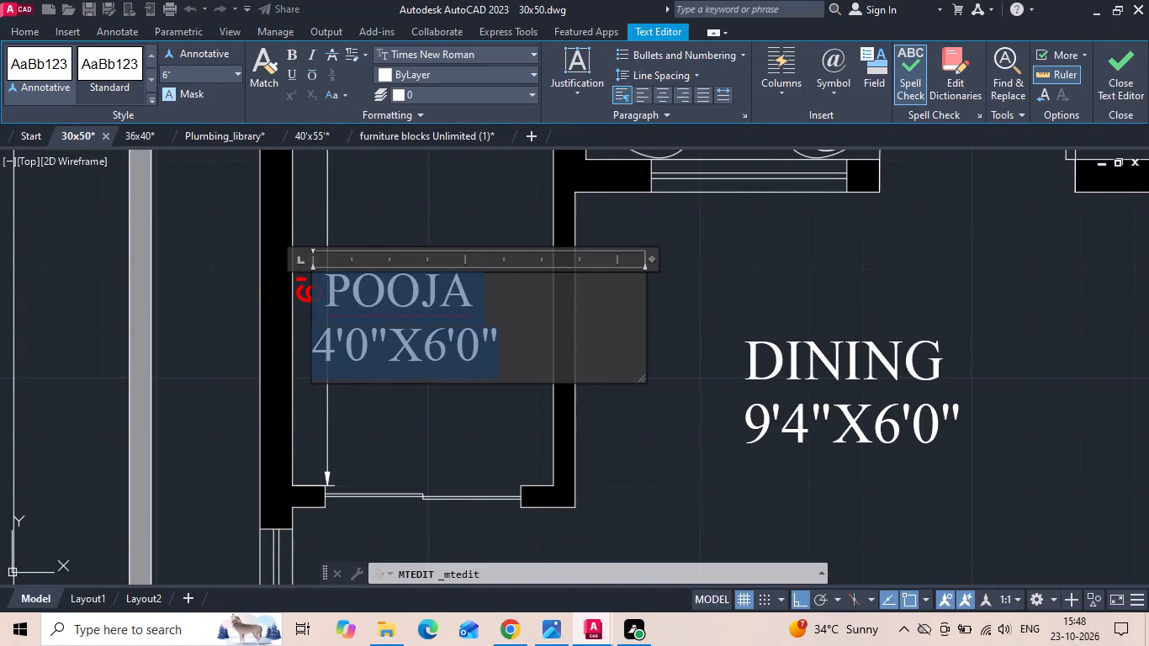
{"action": "left_click", "coordinate": [638, 297]}
Move the POOJA label horizontally within its room, clear of the room's vertical dimension line.
{"action": "left_click", "coordinate": [475, 419]}
{"action": "left_click_drag", "start_coordinate": [472, 405], "coordinate": [469, 383]}
{"action": "left_click", "coordinate": [442, 310]}
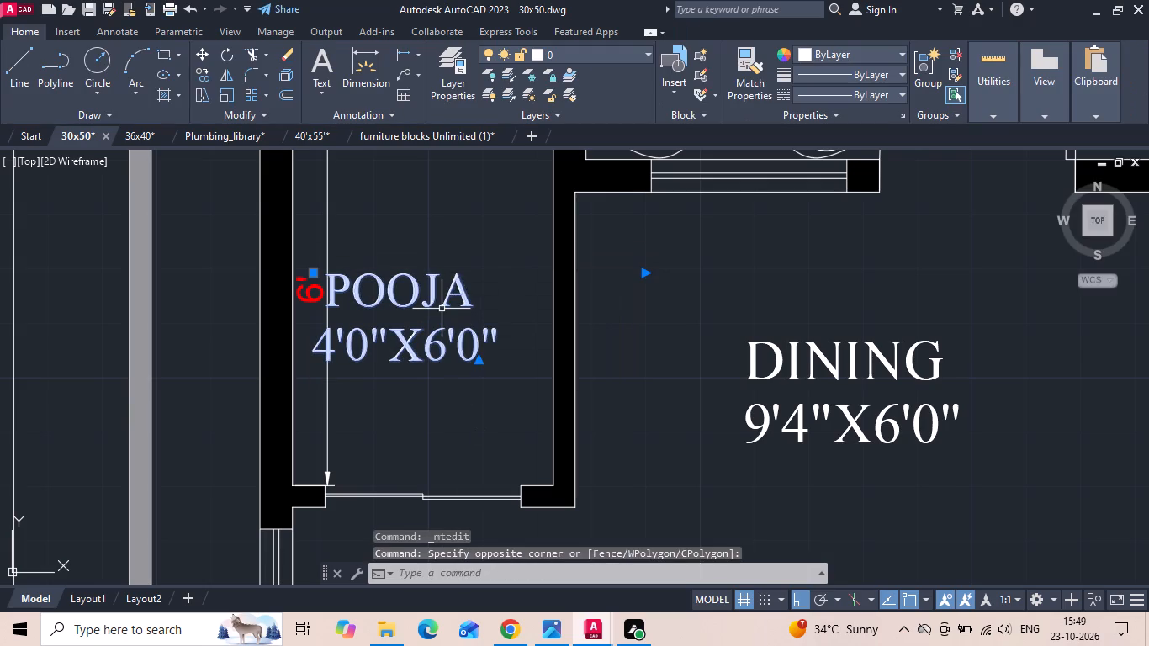
{"action": "right_click", "coordinate": [437, 310]}
{"action": "left_click", "coordinate": [491, 311]}
{"action": "left_click", "coordinate": [690, 306]}
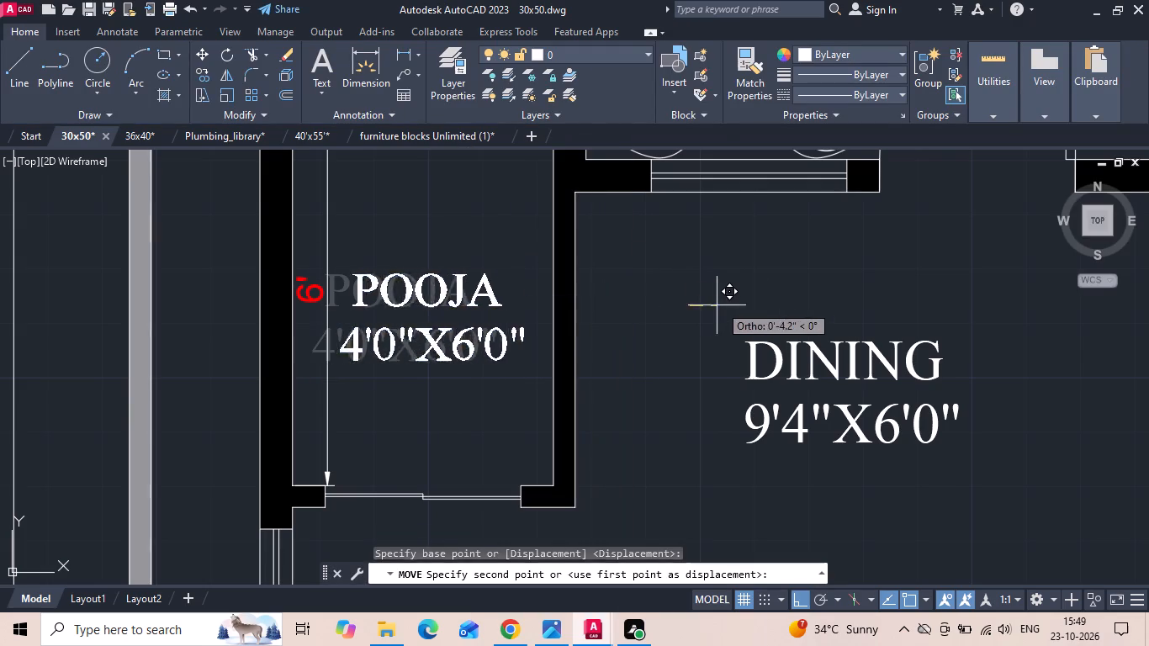
{"action": "left_click", "coordinate": [730, 289]}
Match the POOJA label's properties onto the copied ground floor's DINING, KITCHEN and LIVING labels.
{"action": "left_click", "coordinate": [724, 84]}
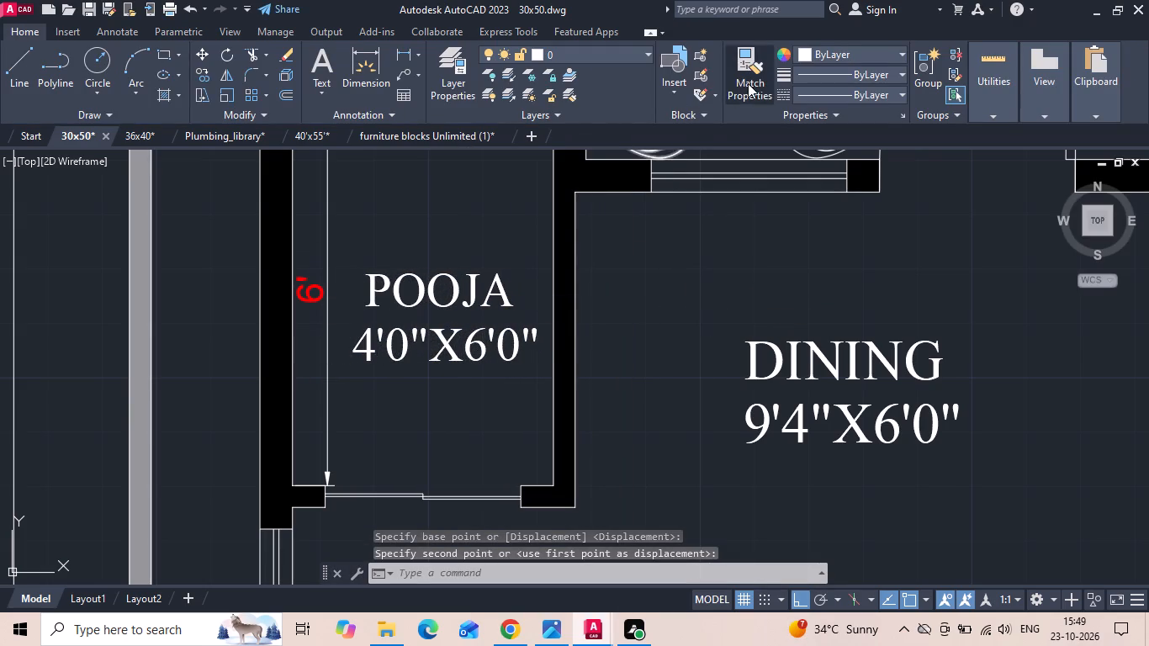
{"action": "left_click", "coordinate": [748, 83]}
{"action": "left_click", "coordinate": [503, 294]}
{"action": "left_click_drag", "start_coordinate": [856, 294], "coordinate": [800, 402]}
{"action": "left_click", "coordinate": [787, 413]}
{"action": "scroll", "coordinate": [675, 342], "scroll_direction": "down", "scroll_amount": 2}
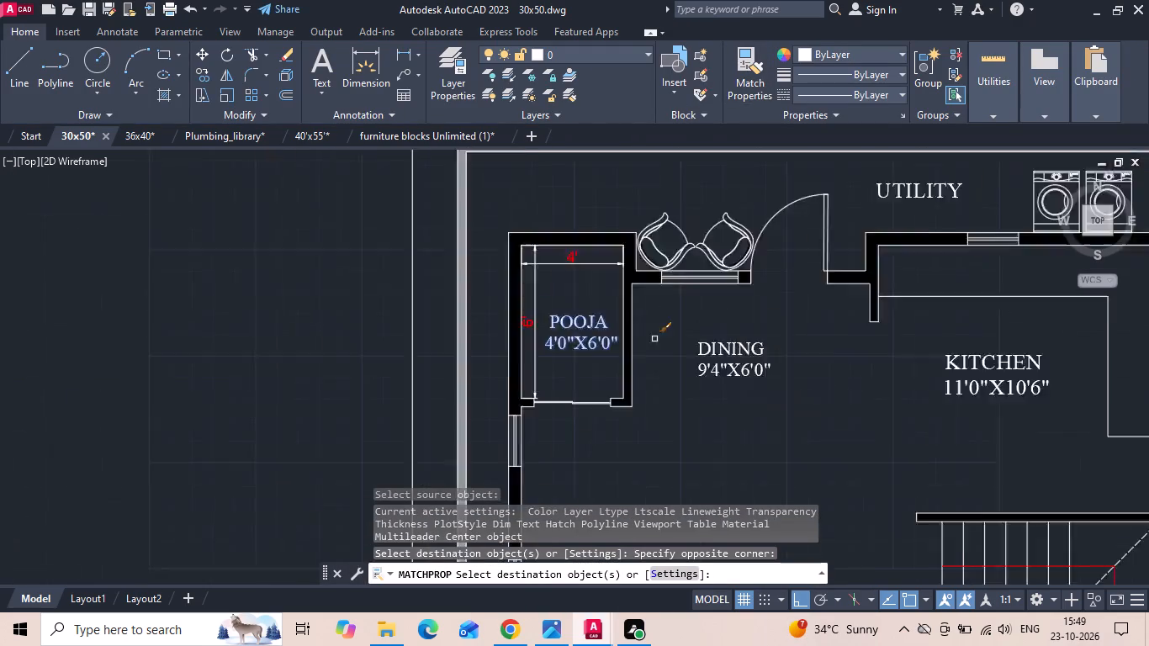
{"action": "scroll", "coordinate": [653, 338], "scroll_direction": "down", "scroll_amount": 1}
{"action": "left_click", "coordinate": [899, 357]}
{"action": "left_click", "coordinate": [862, 376]}
{"action": "middle_click_drag", "start_coordinate": [841, 386], "coordinate": [721, 197]}
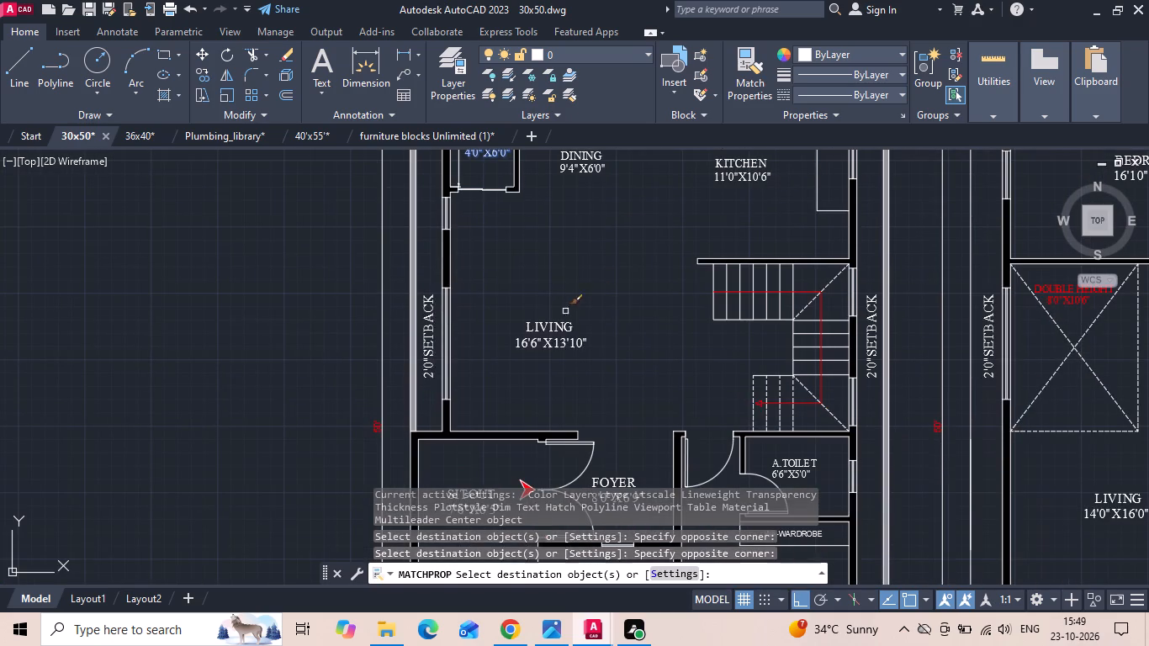
{"action": "left_click_drag", "start_coordinate": [558, 323], "coordinate": [522, 392]}
{"action": "left_click", "coordinate": [522, 392]}
Match the POOJA label's properties onto the copied ground floor's FOYER, SITOUT, BEDROOM and PARKING labels.
{"action": "middle_click_drag", "start_coordinate": [517, 330], "coordinate": [476, 196]}
{"action": "left_click", "coordinate": [474, 184]}
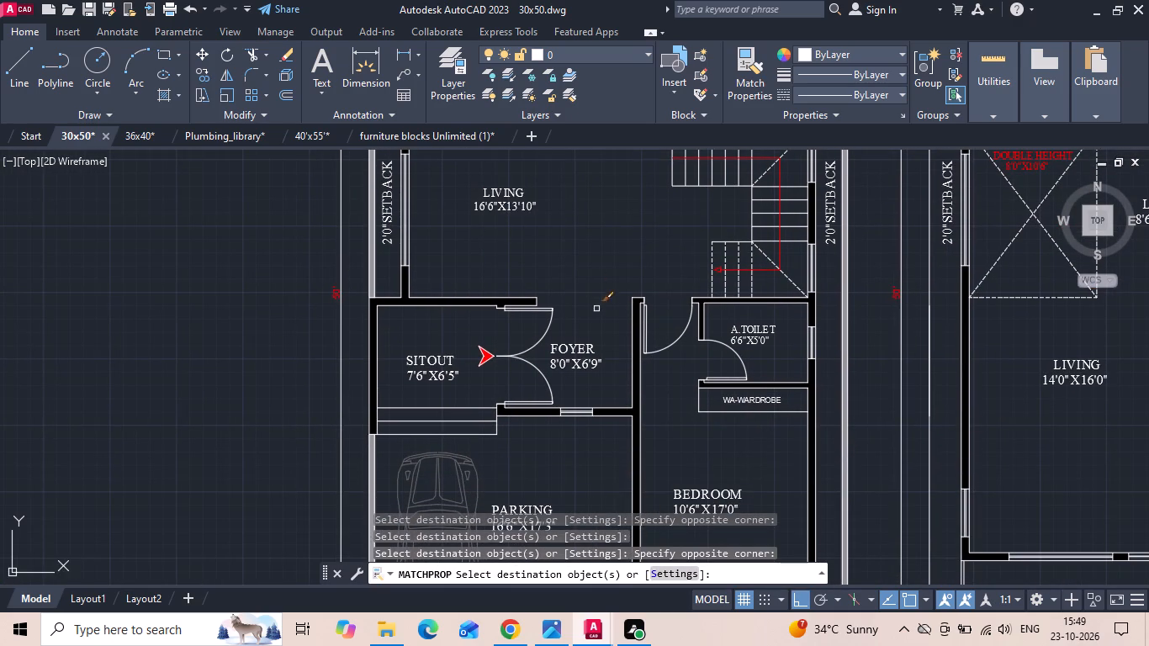
{"action": "left_click_drag", "start_coordinate": [598, 321], "coordinate": [595, 357]}
{"action": "left_click", "coordinate": [593, 369]}
{"action": "left_click_drag", "start_coordinate": [443, 404], "coordinate": [430, 373]}
{"action": "left_click", "coordinate": [421, 357]}
{"action": "middle_click_drag", "start_coordinate": [450, 337], "coordinate": [437, 209]}
{"action": "left_click_drag", "start_coordinate": [730, 342], "coordinate": [721, 404]}
{"action": "left_click", "coordinate": [717, 413]}
{"action": "left_click_drag", "start_coordinate": [592, 435], "coordinate": [555, 394]}
{"action": "left_click", "coordinate": [516, 359]}
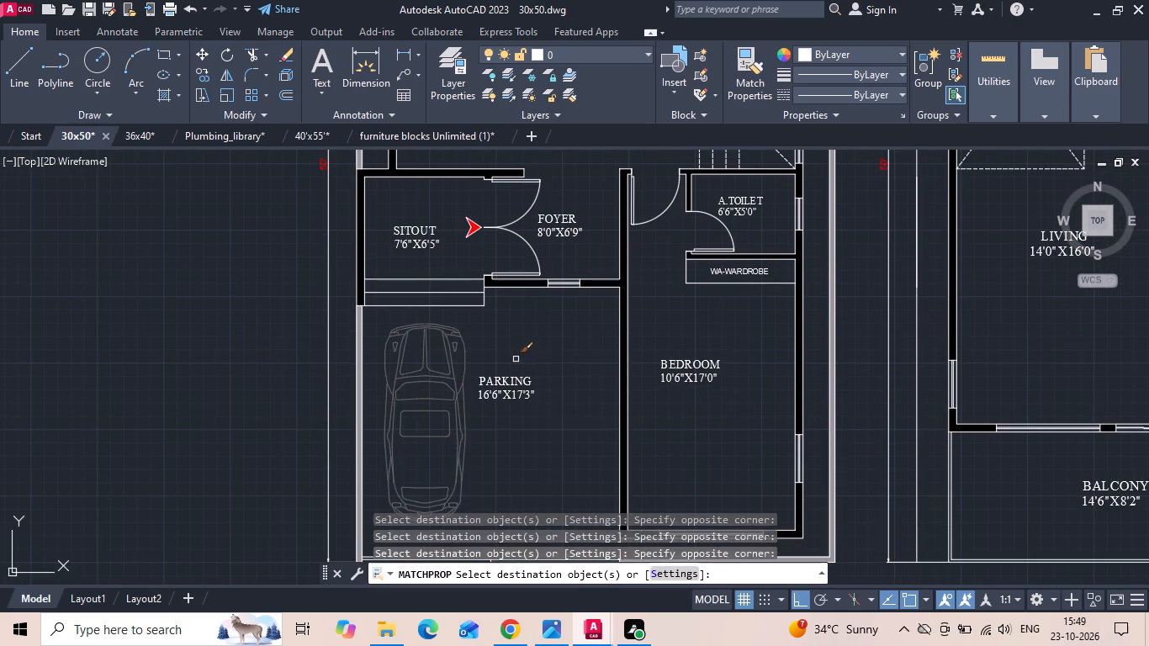
Match the same label properties onto the copied first floor's LIVING, BALCONY 14'6"X8'2" and BEDROOM 10'6"X16'0" labels.
{"action": "scroll", "coordinate": [465, 367], "scroll_direction": "down", "scroll_amount": 1}
{"action": "left_click", "coordinate": [823, 273]}
{"action": "left_click", "coordinate": [816, 322]}
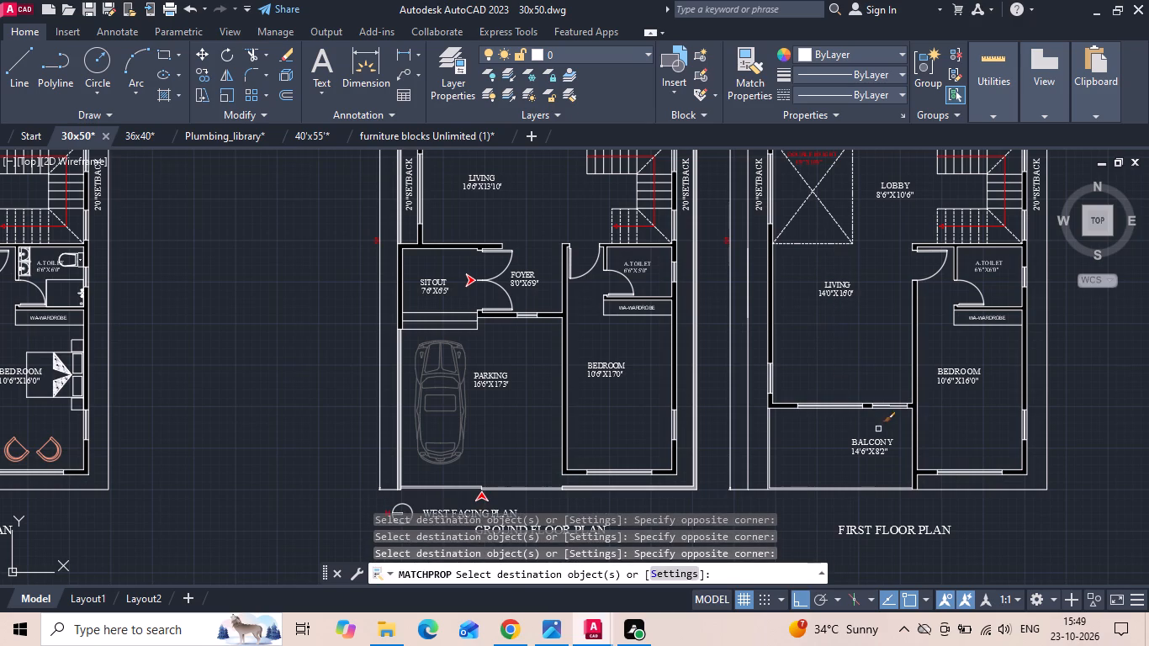
{"action": "left_click_drag", "start_coordinate": [881, 434], "coordinate": [860, 464]}
{"action": "left_click", "coordinate": [855, 468]}
{"action": "left_click", "coordinate": [969, 385]}
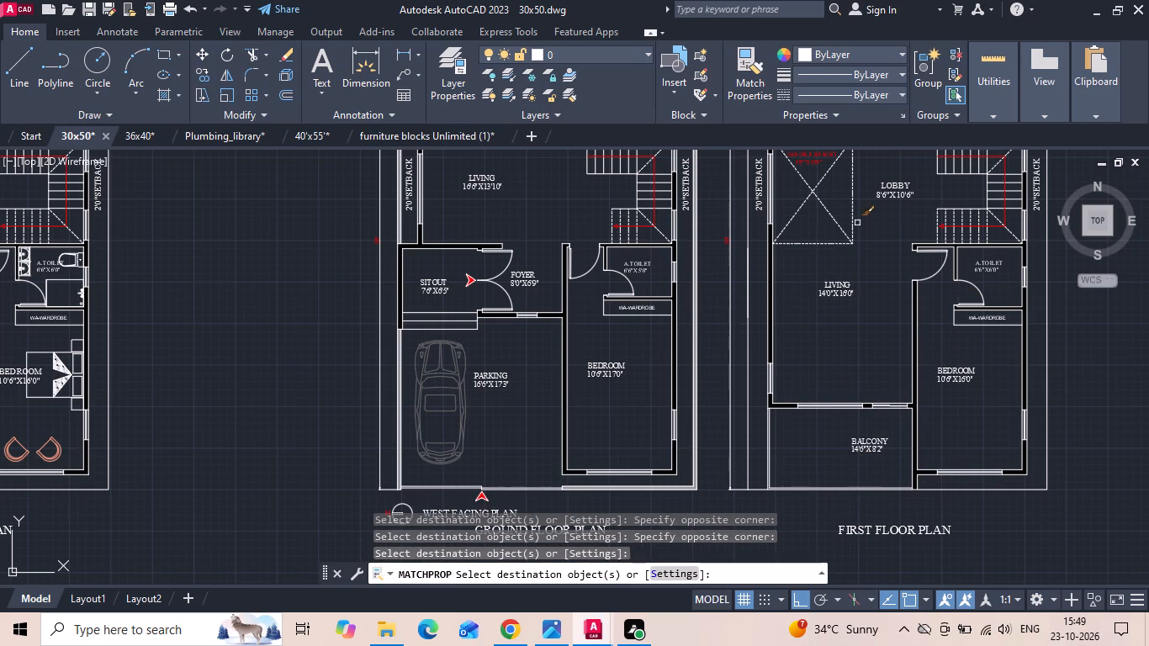
Match the same label properties onto the copied first floor's LOBBY, BEDROOM 16'10"X10'6", 3'BALCONY and 3'6"SETBACK labels.
{"action": "scroll", "coordinate": [852, 222], "scroll_direction": "down", "scroll_amount": 1}
{"action": "middle_click_drag", "start_coordinate": [852, 222], "coordinate": [813, 422]}
{"action": "left_click_drag", "start_coordinate": [838, 391], "coordinate": [838, 424]}
{"action": "left_click", "coordinate": [837, 426]}
{"action": "scroll", "coordinate": [829, 347], "scroll_direction": "up", "scroll_amount": 2}
{"action": "left_click_drag", "start_coordinate": [821, 277], "coordinate": [786, 329]}
{"action": "left_click", "coordinate": [771, 344]}
{"action": "left_click", "coordinate": [689, 210]}
{"action": "left_click", "coordinate": [681, 198]}
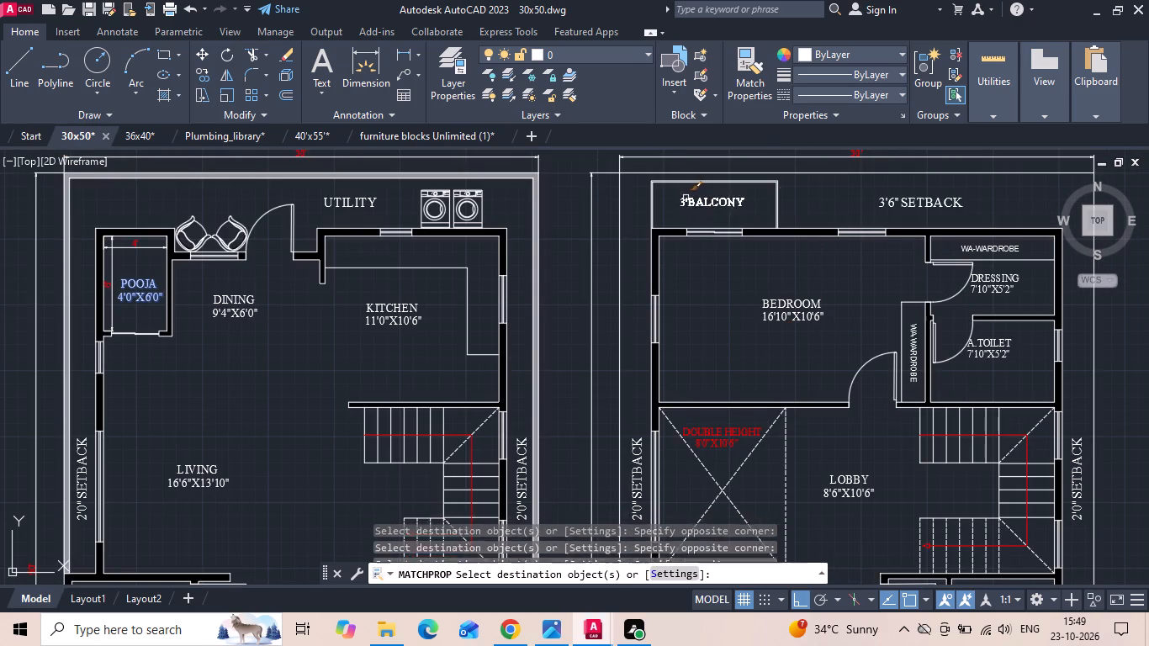
{"action": "left_click_drag", "start_coordinate": [950, 197], "coordinate": [945, 204]}
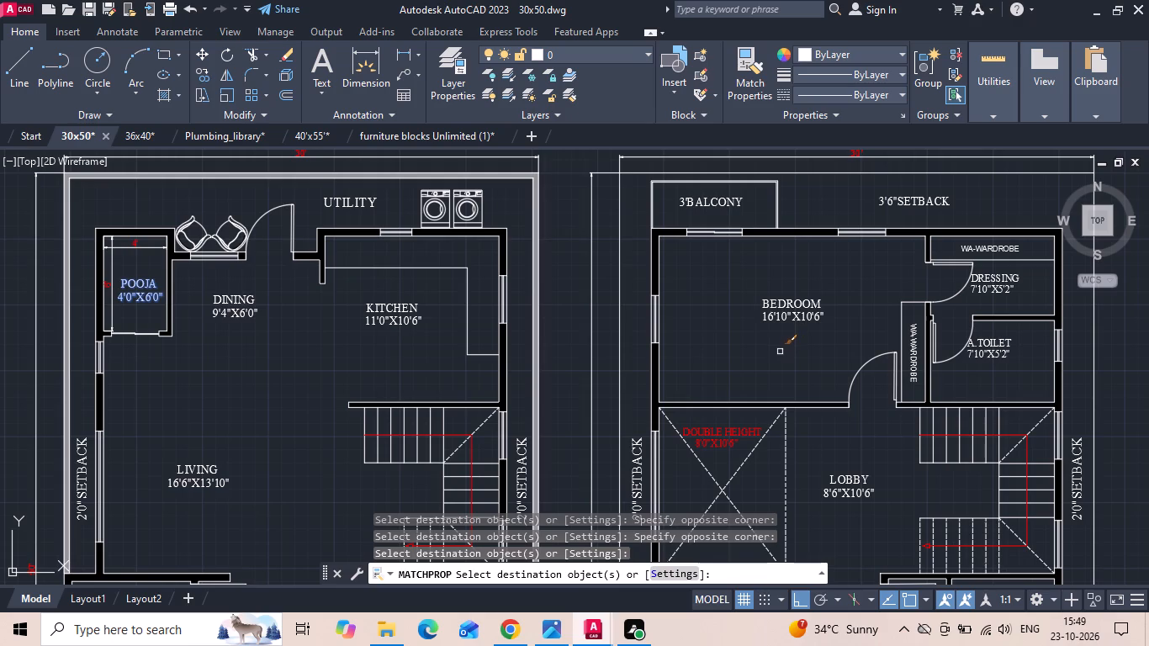
{"action": "key", "text": "Escape"}
Add linear dimensions for the inner width and depth of the copied ground floor's kitchen.
{"action": "middle_click_drag", "start_coordinate": [357, 332], "coordinate": [481, 312]}
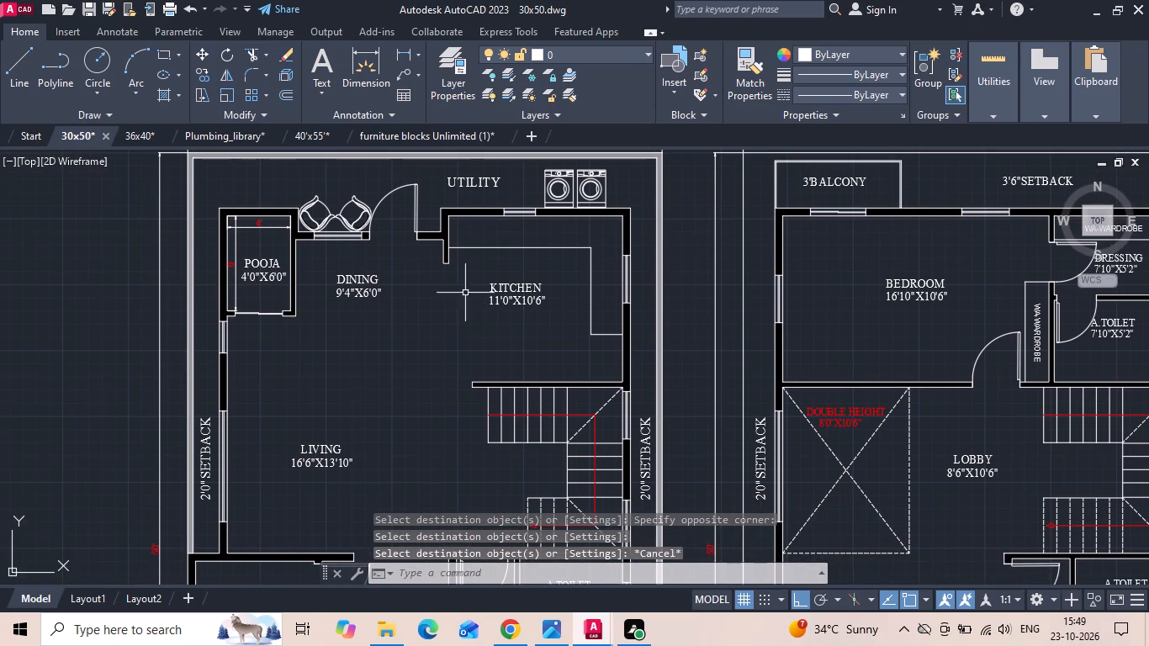
{"action": "scroll", "coordinate": [387, 270], "scroll_direction": "up", "scroll_amount": 1}
{"action": "left_click", "coordinate": [403, 60]}
{"action": "scroll", "coordinate": [493, 167], "scroll_direction": "up", "scroll_amount": 1}
{"action": "left_click", "coordinate": [479, 194]}
{"action": "left_click", "coordinate": [924, 193]}
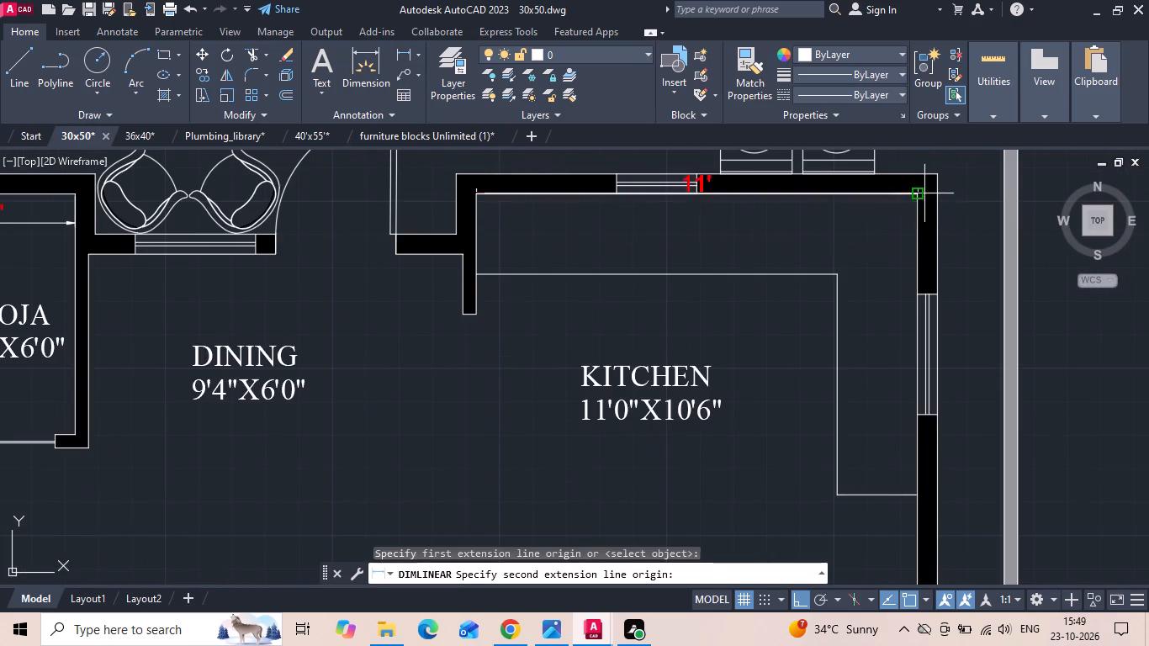
{"action": "left_click", "coordinate": [911, 222]}
{"action": "key", "text": "space"}
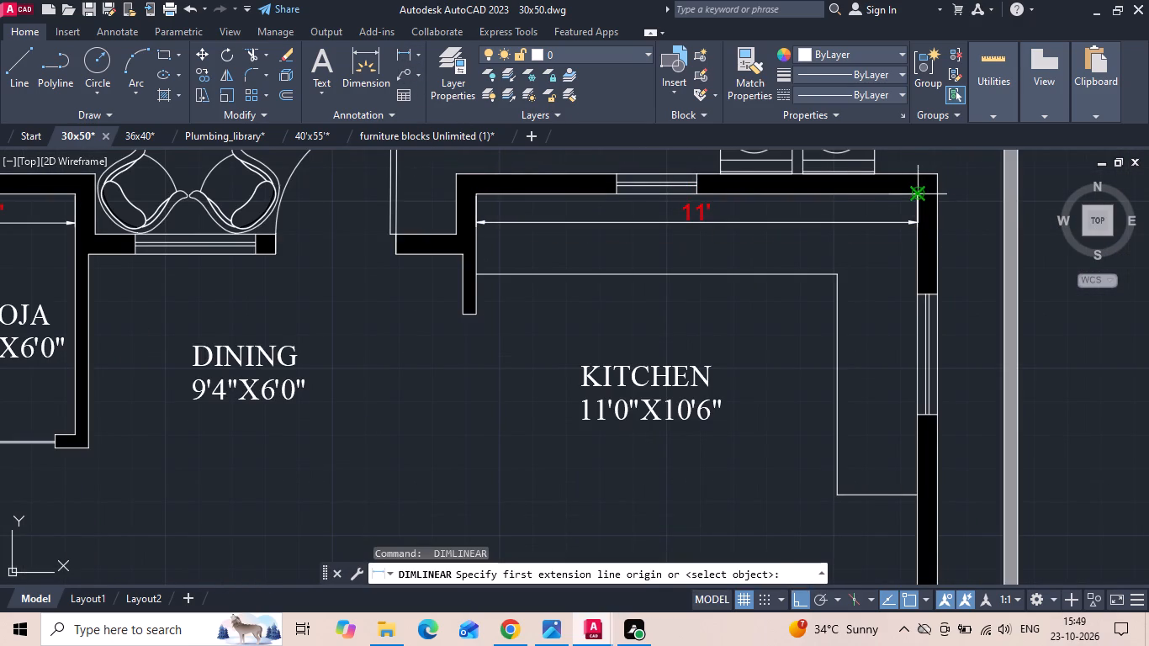
{"action": "left_click", "coordinate": [916, 196]}
{"action": "scroll", "coordinate": [882, 189], "scroll_direction": "down", "scroll_amount": 1}
{"action": "left_click", "coordinate": [904, 456]}
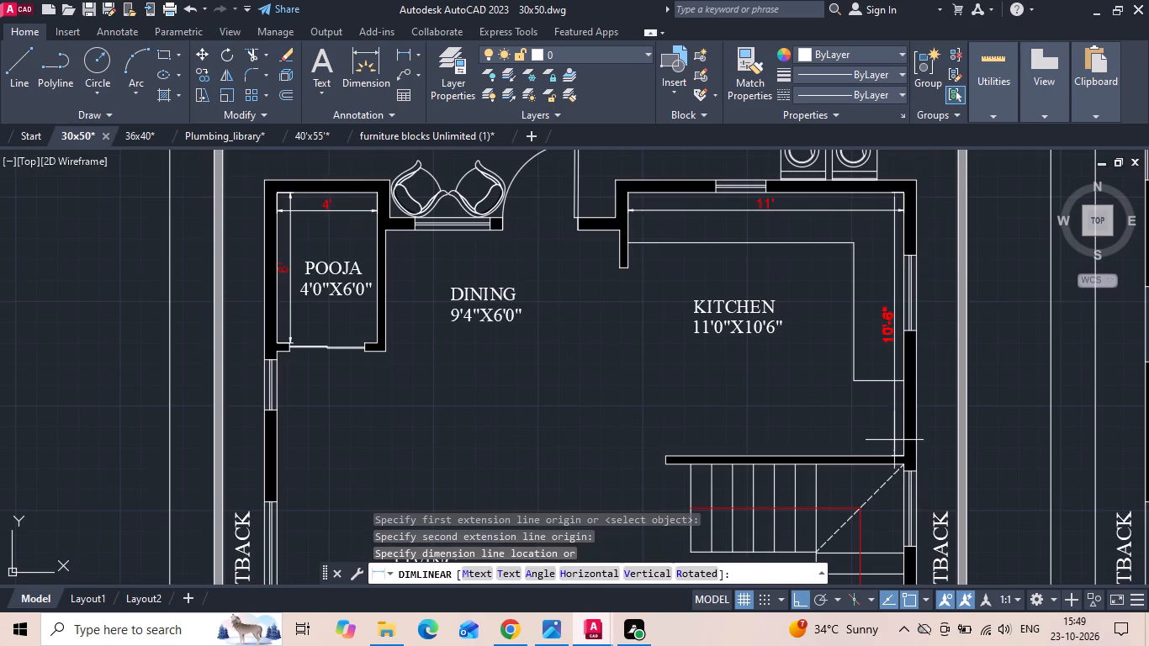
{"action": "left_click", "coordinate": [892, 438]}
Dimension the dining area's width between the pooja wall and the kitchen wall.
{"action": "scroll", "coordinate": [443, 252], "scroll_direction": "up", "scroll_amount": 2}
{"action": "key", "text": "space"}
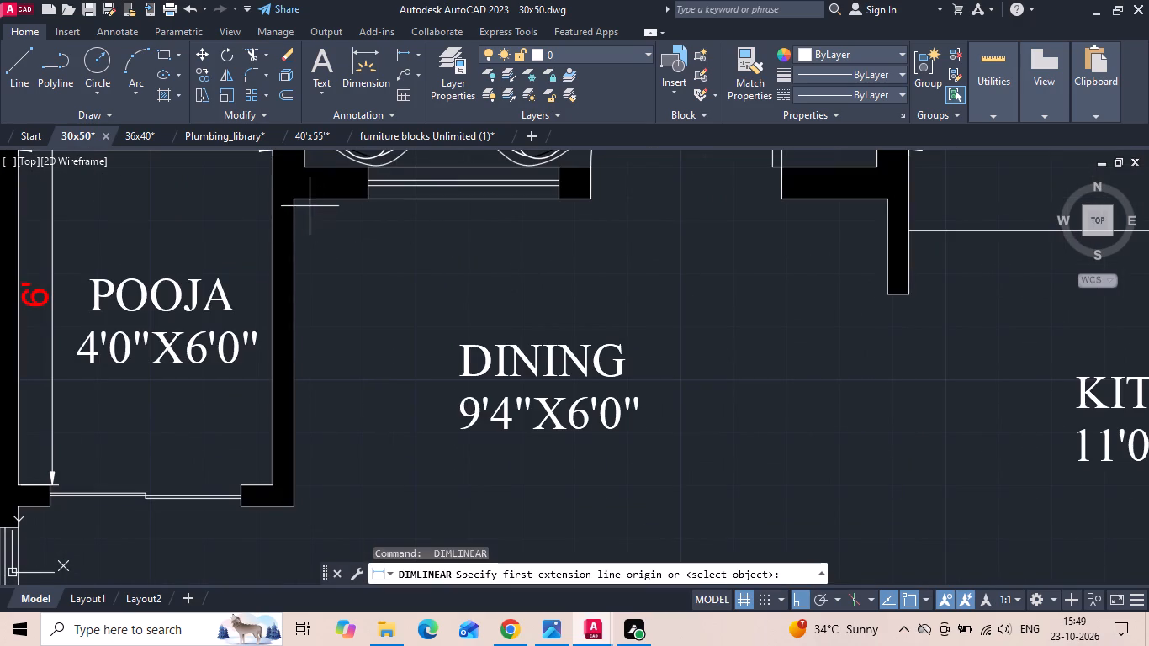
{"action": "left_click", "coordinate": [297, 202]}
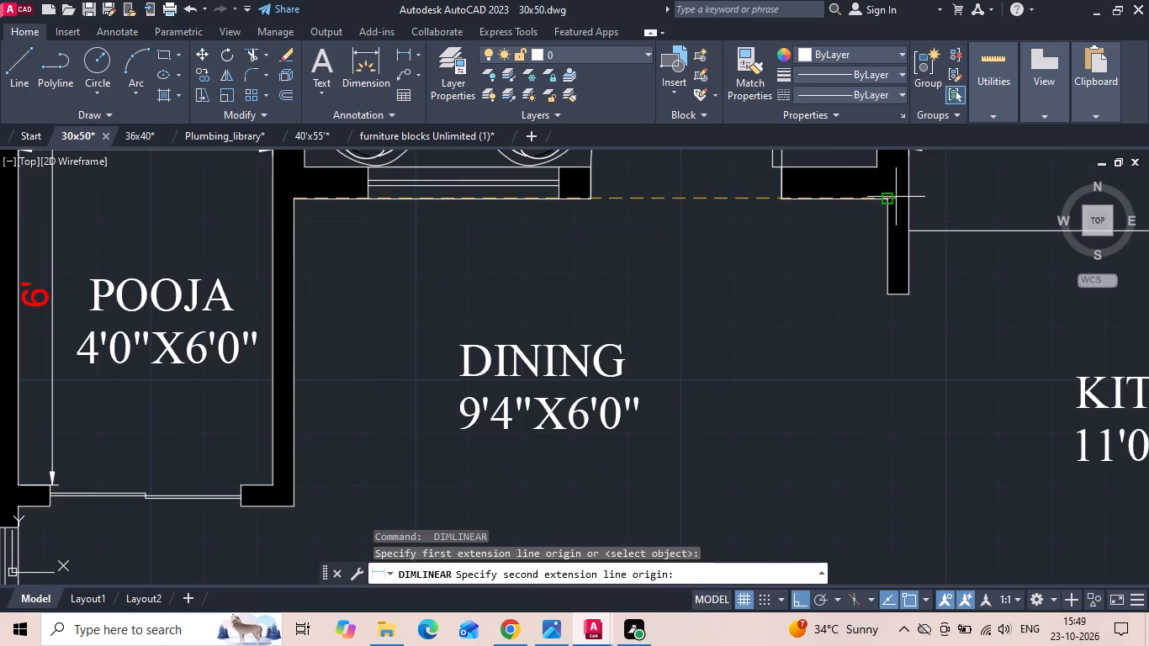
{"action": "left_click", "coordinate": [892, 202]}
{"action": "left_click", "coordinate": [863, 244]}
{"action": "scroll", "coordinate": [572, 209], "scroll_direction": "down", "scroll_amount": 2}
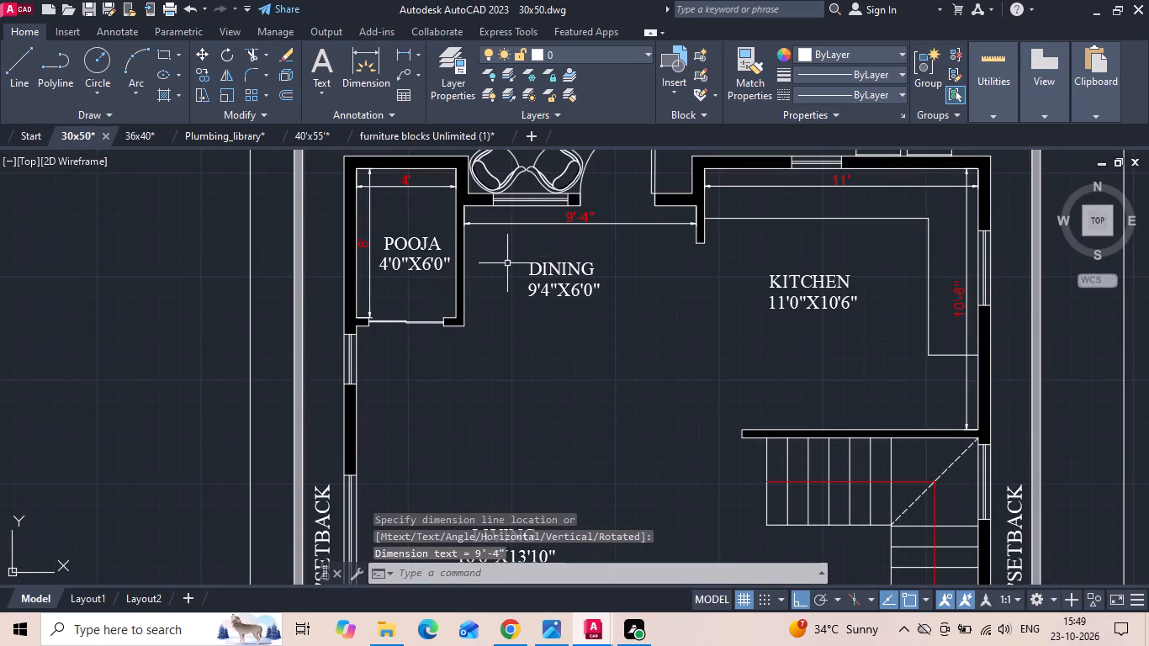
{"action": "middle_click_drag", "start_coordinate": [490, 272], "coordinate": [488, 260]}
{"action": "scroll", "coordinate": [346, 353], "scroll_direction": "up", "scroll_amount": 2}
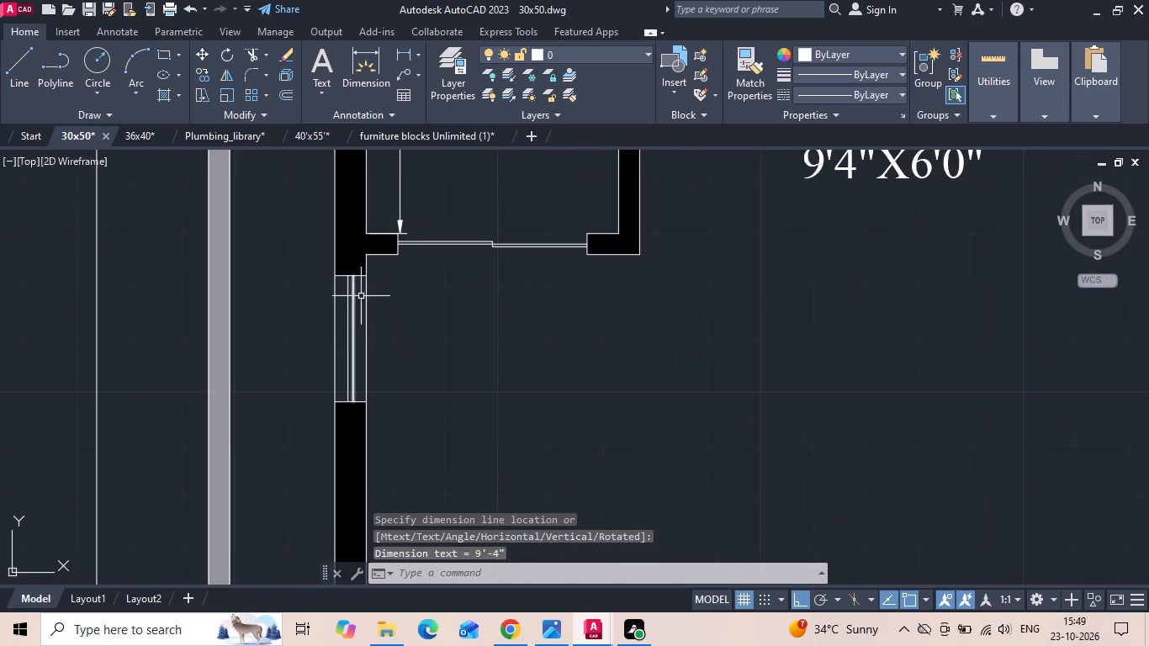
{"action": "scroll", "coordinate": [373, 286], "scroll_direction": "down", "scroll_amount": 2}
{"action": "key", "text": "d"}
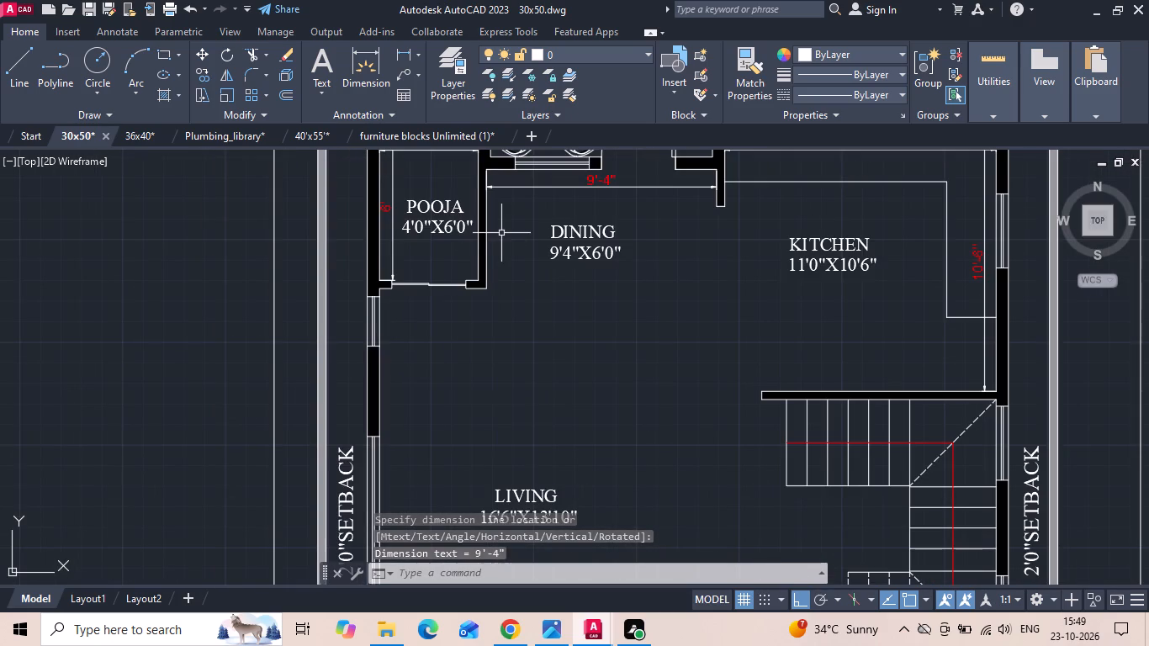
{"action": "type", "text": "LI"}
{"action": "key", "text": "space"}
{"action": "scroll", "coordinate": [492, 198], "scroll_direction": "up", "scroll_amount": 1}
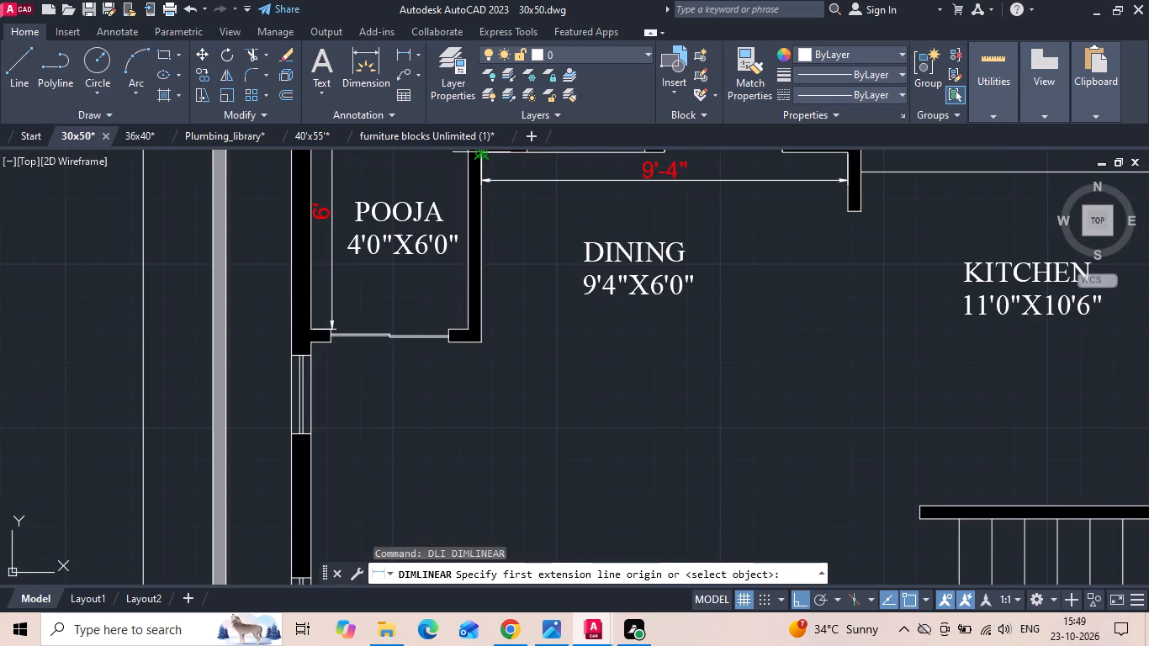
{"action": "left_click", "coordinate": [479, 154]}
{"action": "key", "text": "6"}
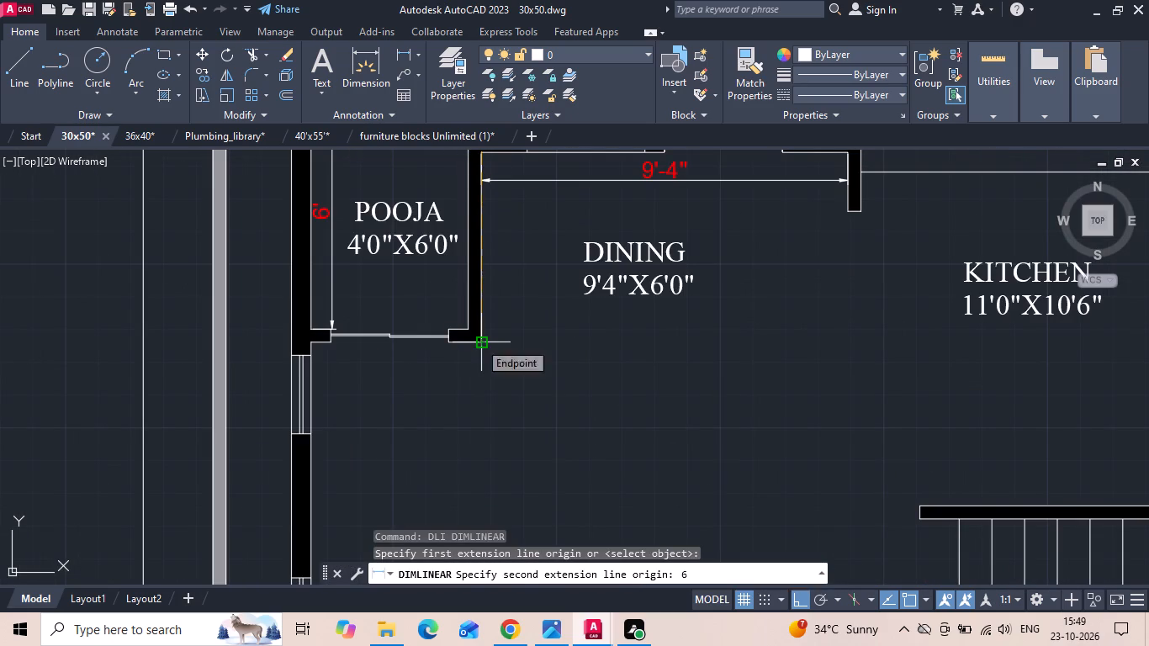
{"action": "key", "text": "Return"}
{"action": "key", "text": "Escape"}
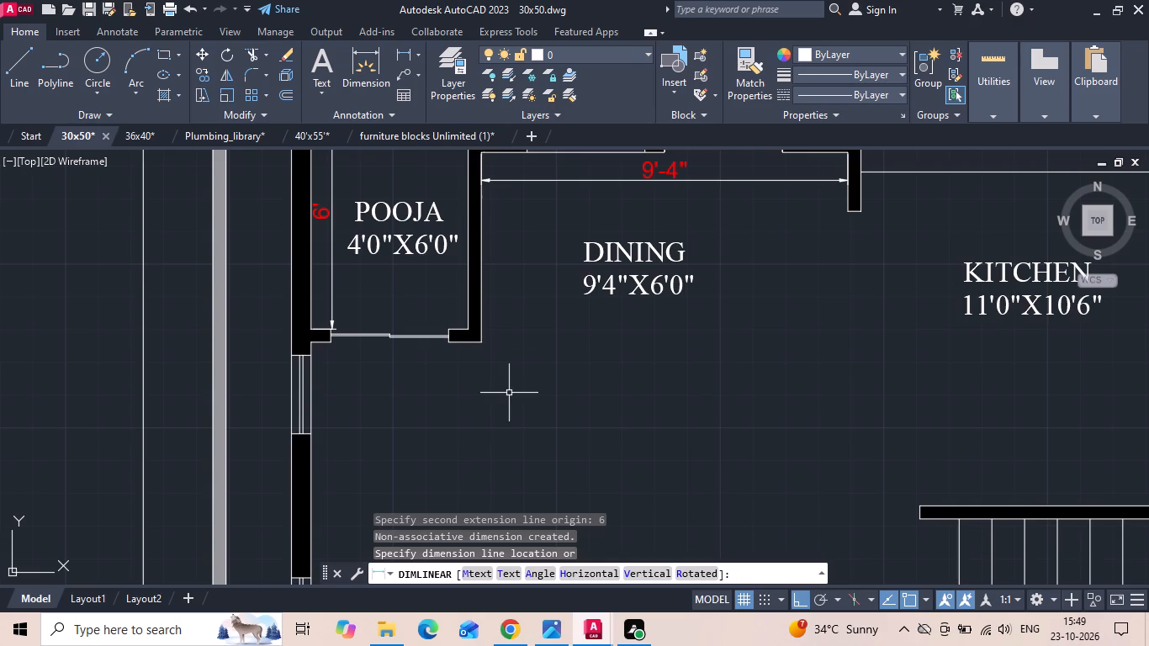
Add a 6' vertical dimension for the dining area's depth, starting at its upper corner beside the pooja wall.
{"action": "key", "text": "d"}
{"action": "key", "text": "l"}
{"action": "key", "text": "i"}
{"action": "key", "text": "space"}
{"action": "middle_click_drag", "start_coordinate": [503, 400], "coordinate": [516, 441]}
{"action": "left_click_drag", "start_coordinate": [490, 195], "coordinate": [494, 214]}
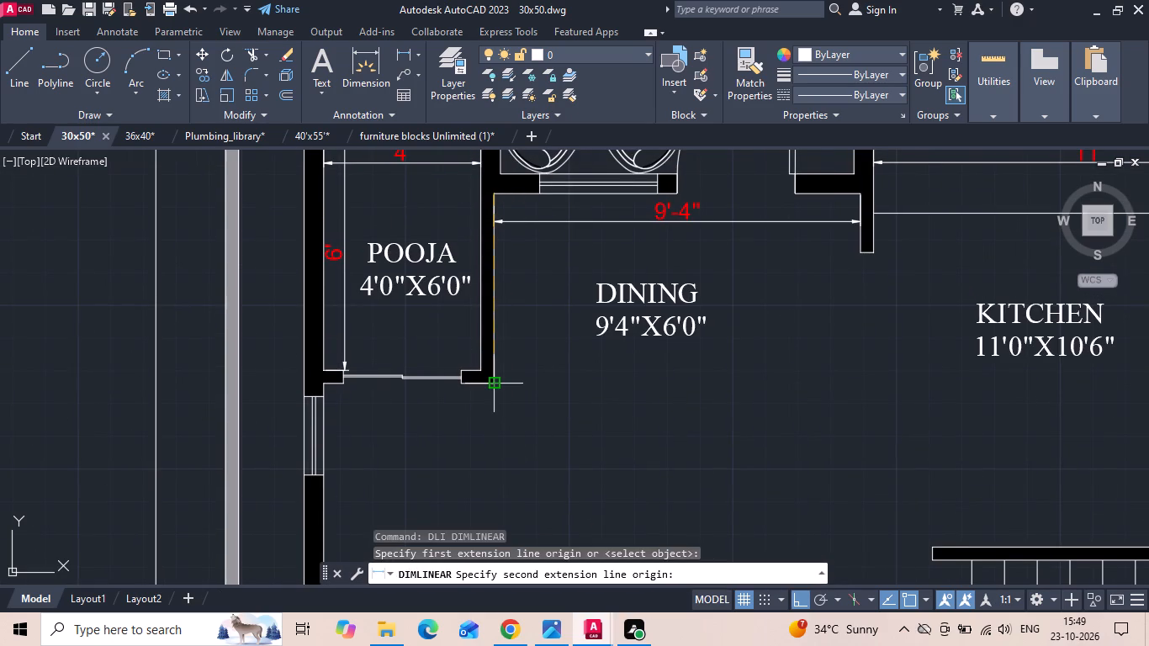
{"action": "type", "text": "6'"}
{"action": "key", "text": "Return"}
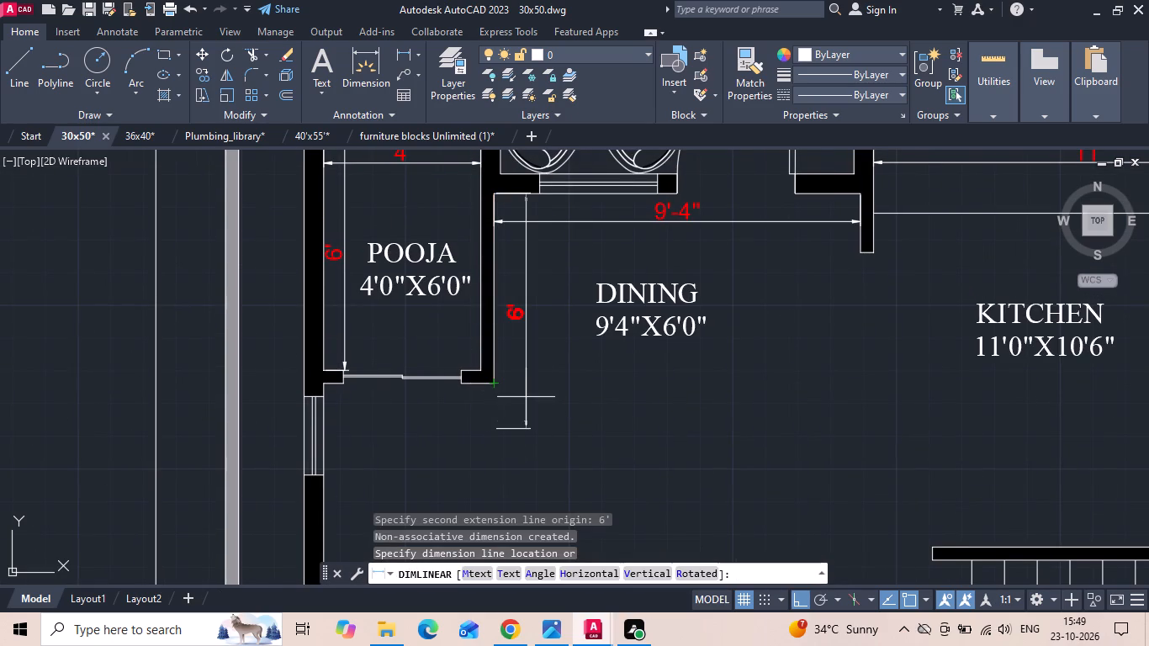
{"action": "left_click", "coordinate": [520, 407]}
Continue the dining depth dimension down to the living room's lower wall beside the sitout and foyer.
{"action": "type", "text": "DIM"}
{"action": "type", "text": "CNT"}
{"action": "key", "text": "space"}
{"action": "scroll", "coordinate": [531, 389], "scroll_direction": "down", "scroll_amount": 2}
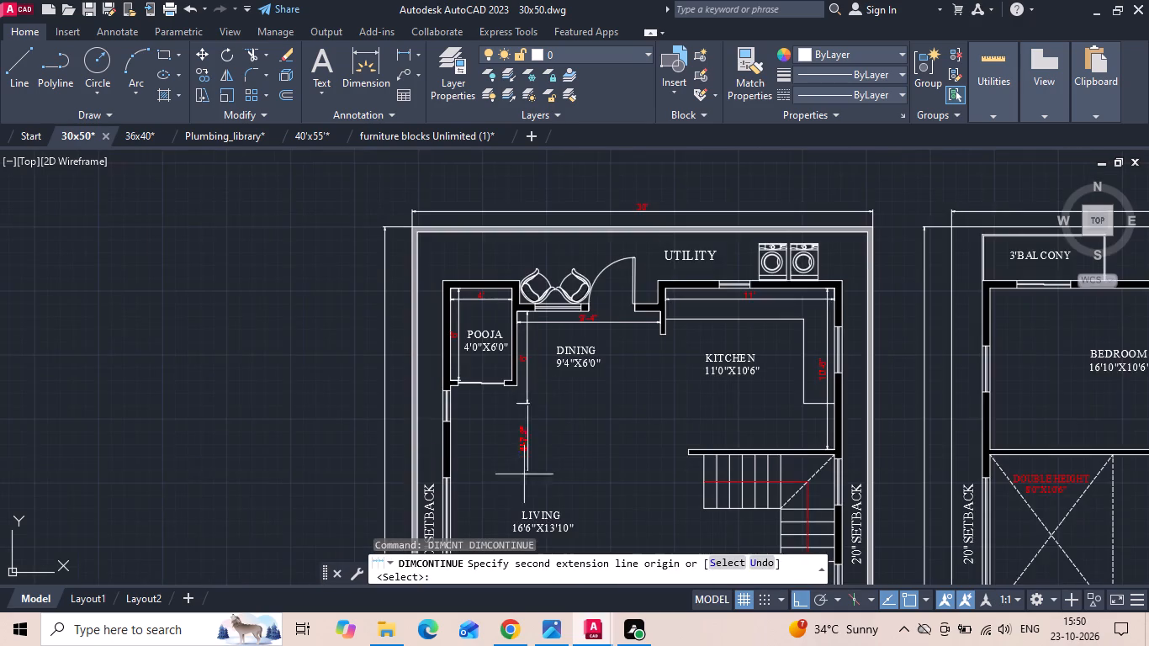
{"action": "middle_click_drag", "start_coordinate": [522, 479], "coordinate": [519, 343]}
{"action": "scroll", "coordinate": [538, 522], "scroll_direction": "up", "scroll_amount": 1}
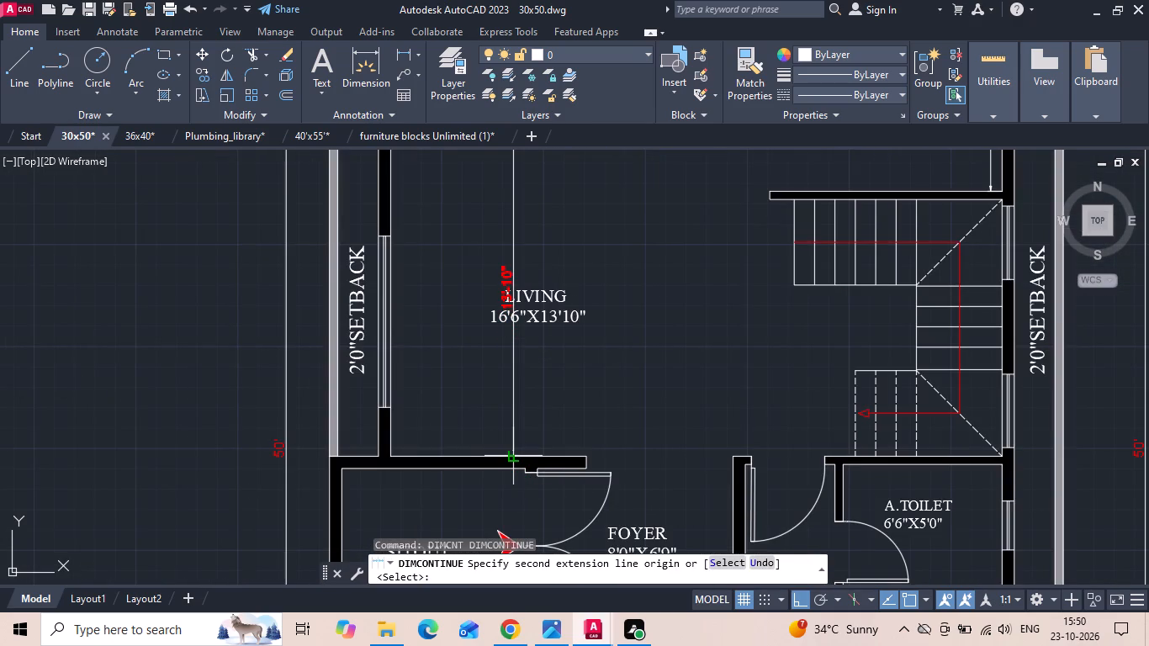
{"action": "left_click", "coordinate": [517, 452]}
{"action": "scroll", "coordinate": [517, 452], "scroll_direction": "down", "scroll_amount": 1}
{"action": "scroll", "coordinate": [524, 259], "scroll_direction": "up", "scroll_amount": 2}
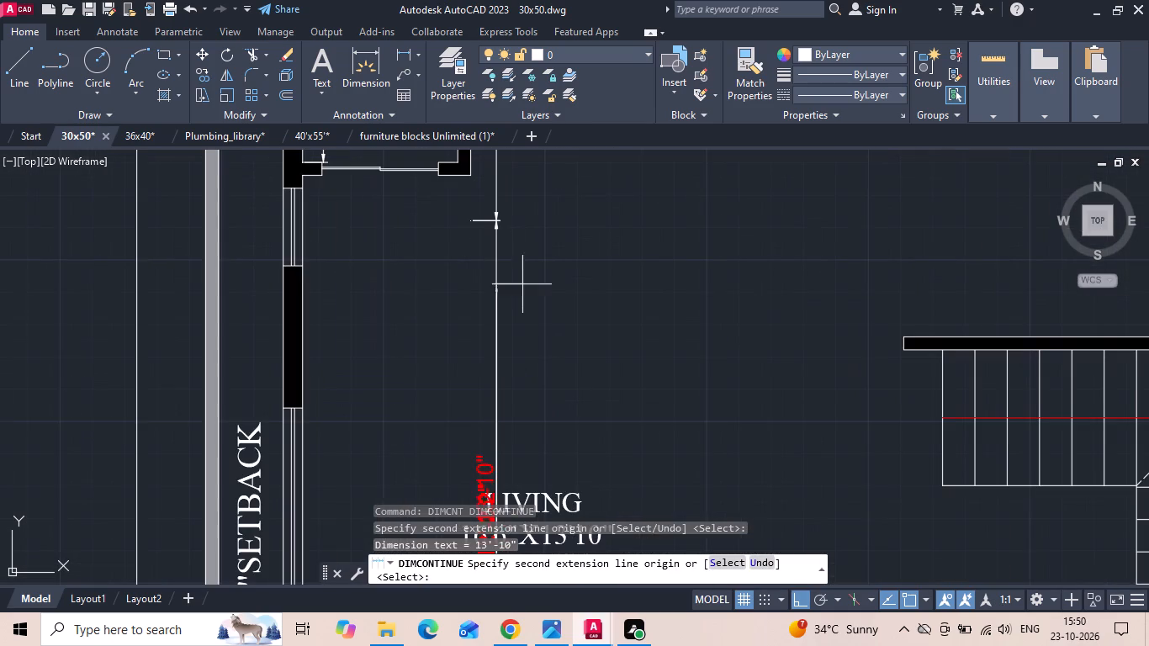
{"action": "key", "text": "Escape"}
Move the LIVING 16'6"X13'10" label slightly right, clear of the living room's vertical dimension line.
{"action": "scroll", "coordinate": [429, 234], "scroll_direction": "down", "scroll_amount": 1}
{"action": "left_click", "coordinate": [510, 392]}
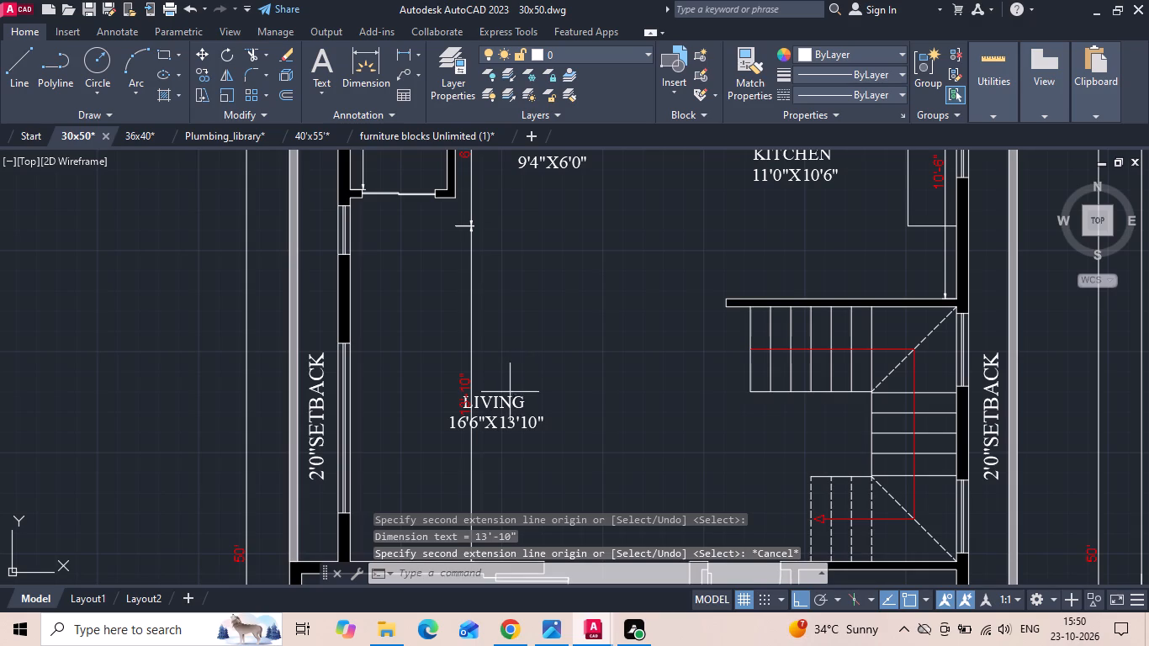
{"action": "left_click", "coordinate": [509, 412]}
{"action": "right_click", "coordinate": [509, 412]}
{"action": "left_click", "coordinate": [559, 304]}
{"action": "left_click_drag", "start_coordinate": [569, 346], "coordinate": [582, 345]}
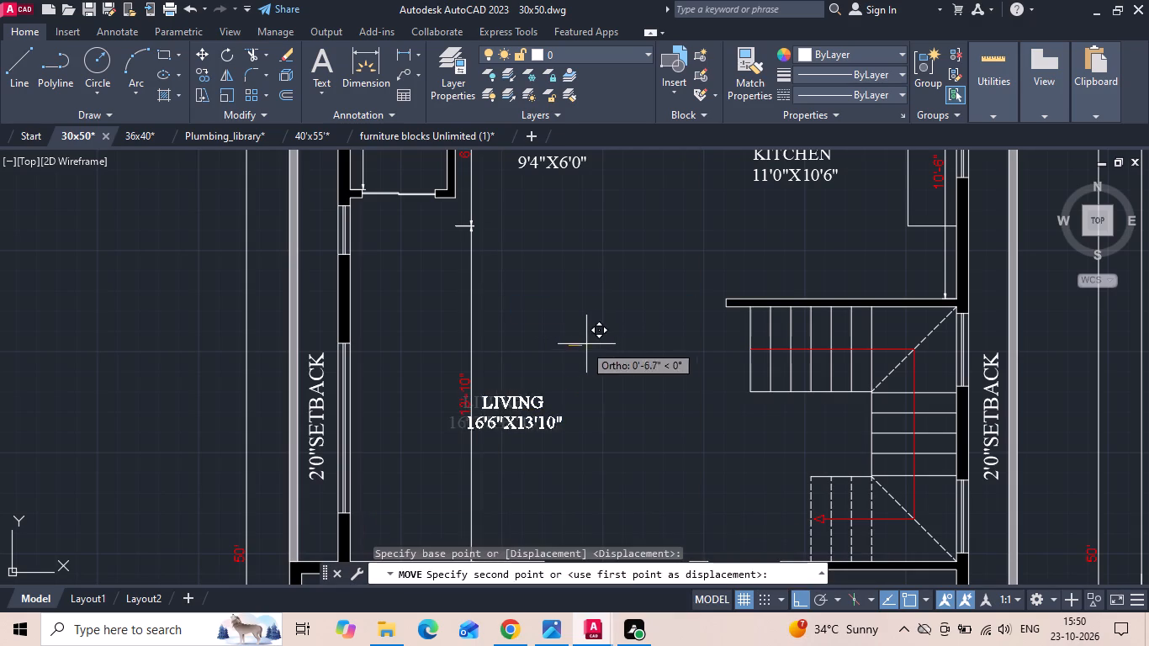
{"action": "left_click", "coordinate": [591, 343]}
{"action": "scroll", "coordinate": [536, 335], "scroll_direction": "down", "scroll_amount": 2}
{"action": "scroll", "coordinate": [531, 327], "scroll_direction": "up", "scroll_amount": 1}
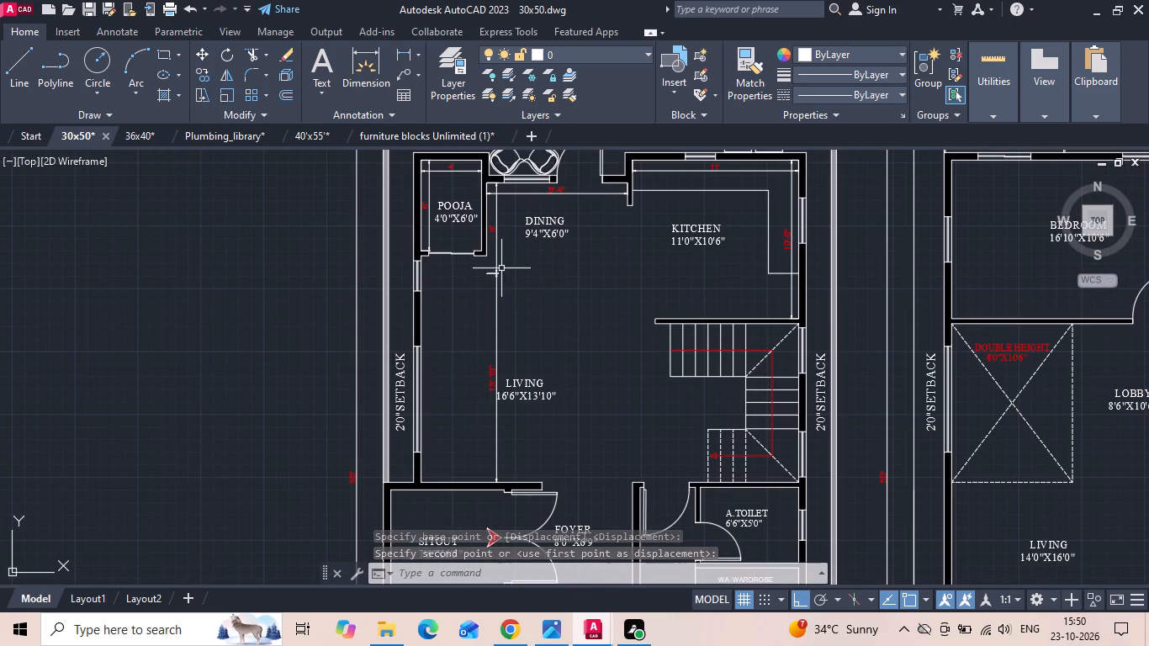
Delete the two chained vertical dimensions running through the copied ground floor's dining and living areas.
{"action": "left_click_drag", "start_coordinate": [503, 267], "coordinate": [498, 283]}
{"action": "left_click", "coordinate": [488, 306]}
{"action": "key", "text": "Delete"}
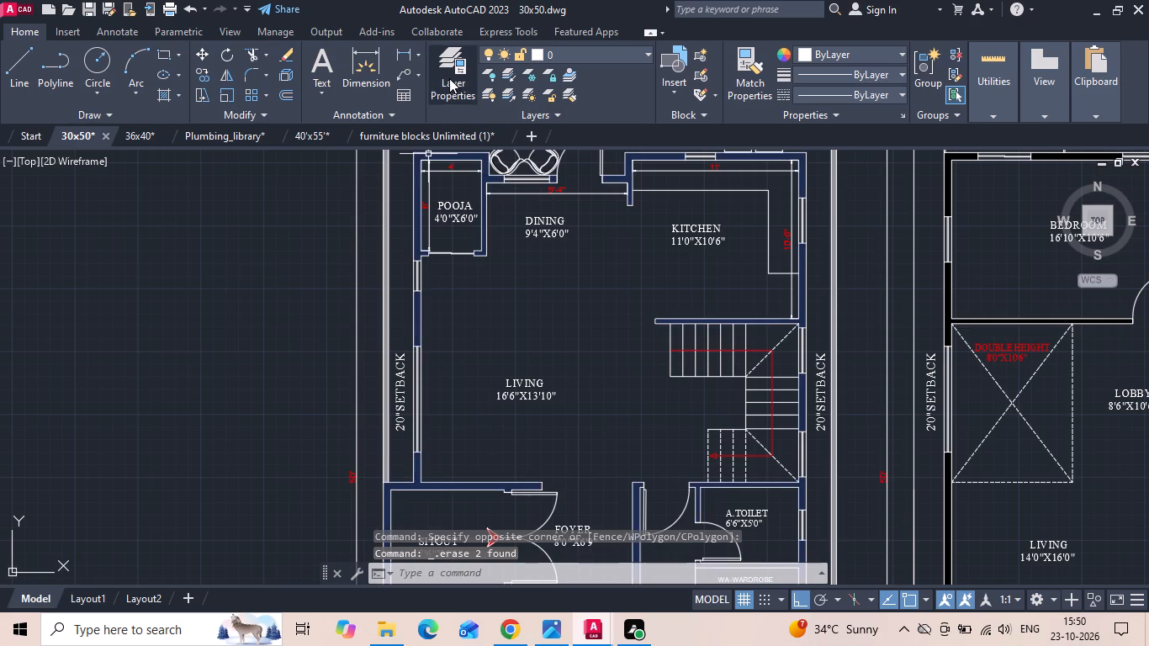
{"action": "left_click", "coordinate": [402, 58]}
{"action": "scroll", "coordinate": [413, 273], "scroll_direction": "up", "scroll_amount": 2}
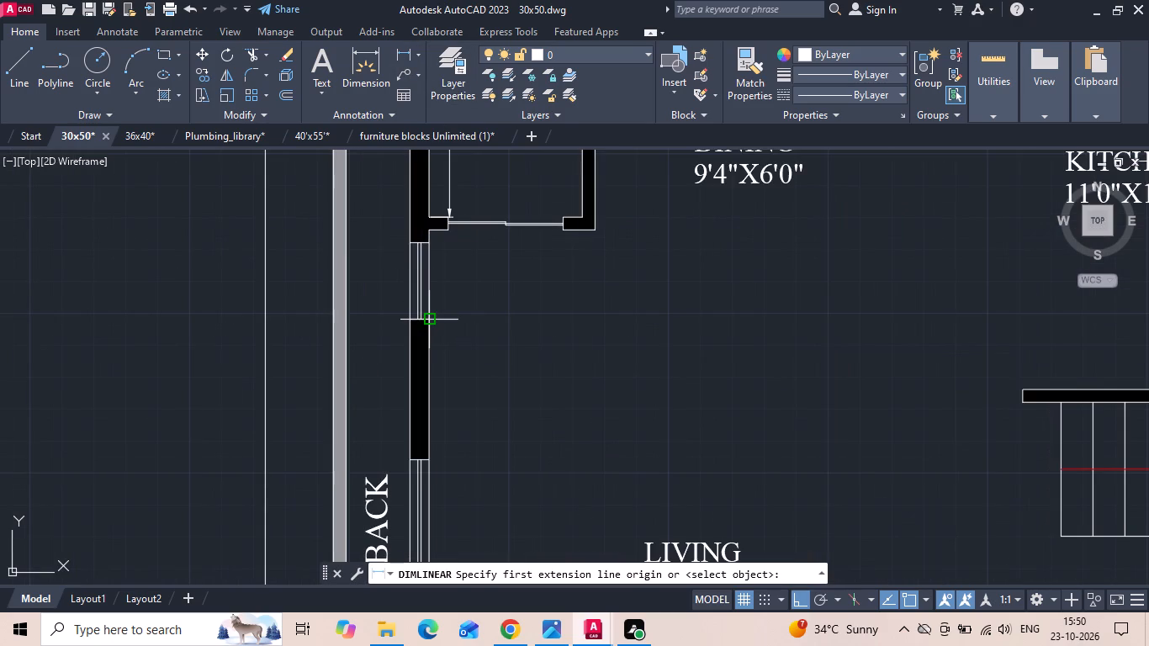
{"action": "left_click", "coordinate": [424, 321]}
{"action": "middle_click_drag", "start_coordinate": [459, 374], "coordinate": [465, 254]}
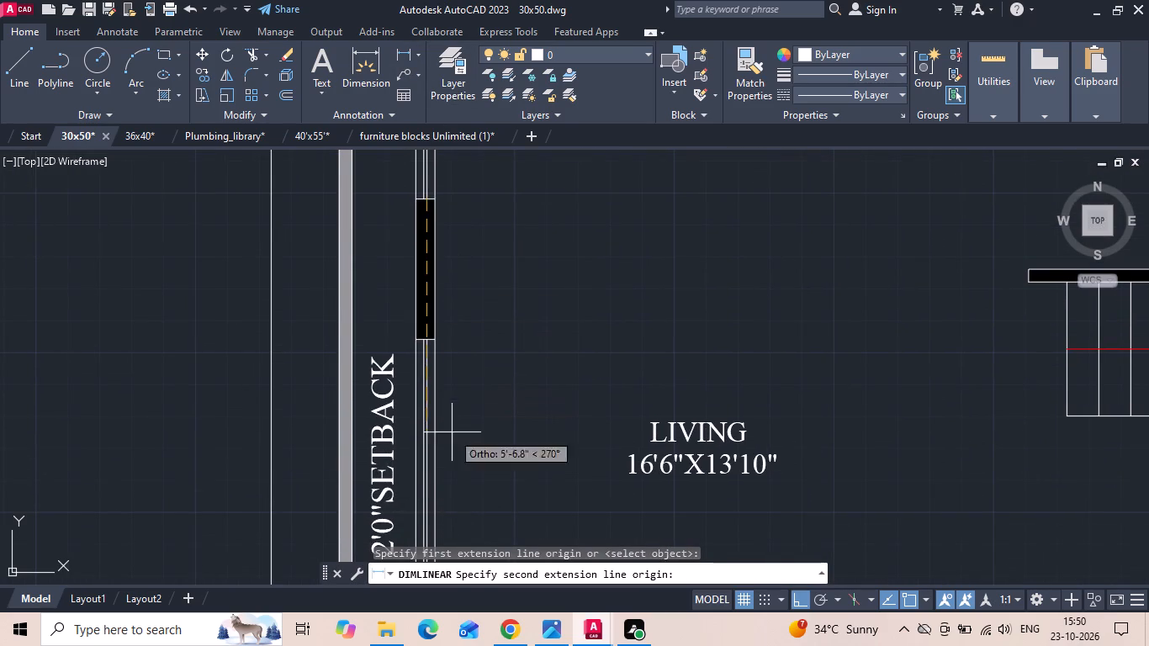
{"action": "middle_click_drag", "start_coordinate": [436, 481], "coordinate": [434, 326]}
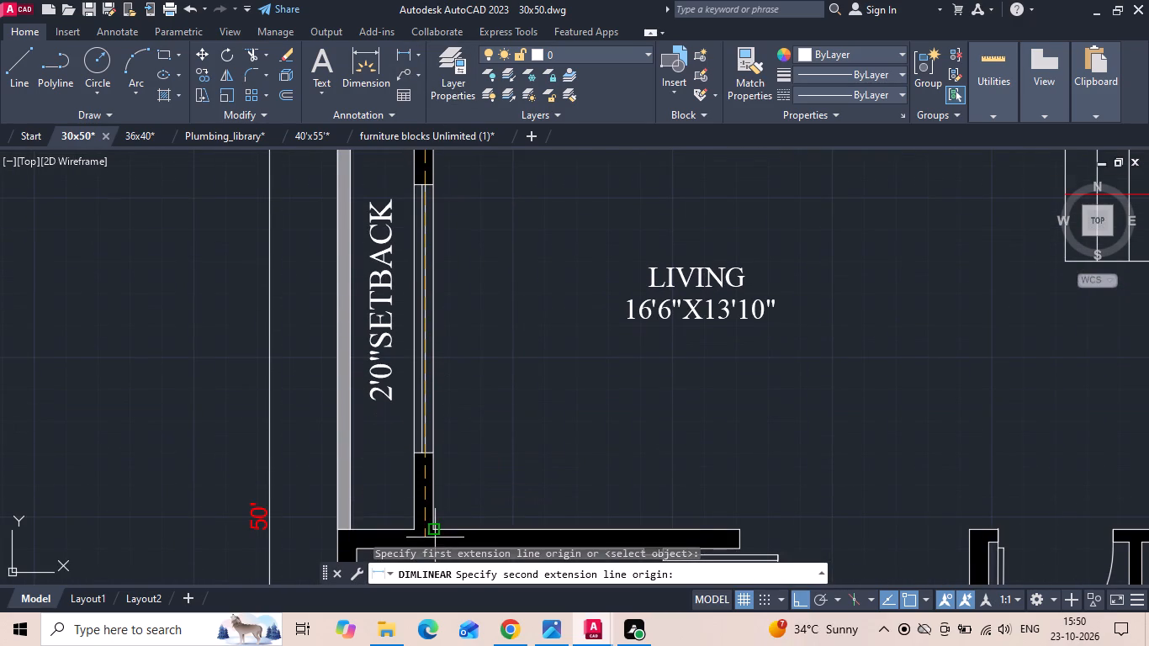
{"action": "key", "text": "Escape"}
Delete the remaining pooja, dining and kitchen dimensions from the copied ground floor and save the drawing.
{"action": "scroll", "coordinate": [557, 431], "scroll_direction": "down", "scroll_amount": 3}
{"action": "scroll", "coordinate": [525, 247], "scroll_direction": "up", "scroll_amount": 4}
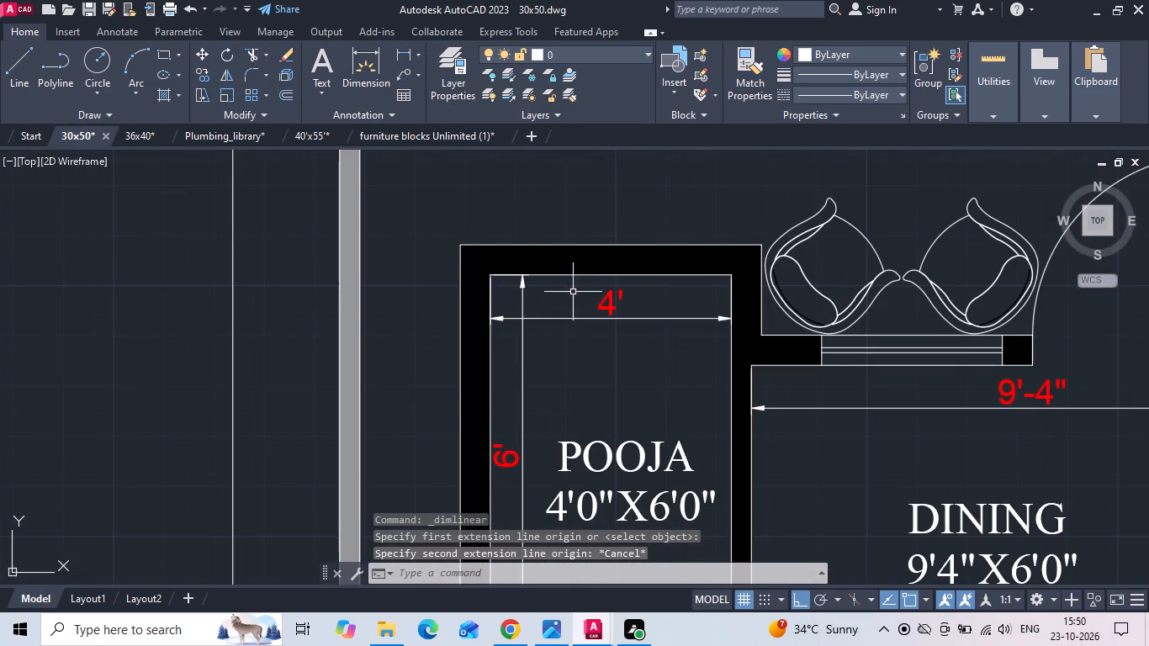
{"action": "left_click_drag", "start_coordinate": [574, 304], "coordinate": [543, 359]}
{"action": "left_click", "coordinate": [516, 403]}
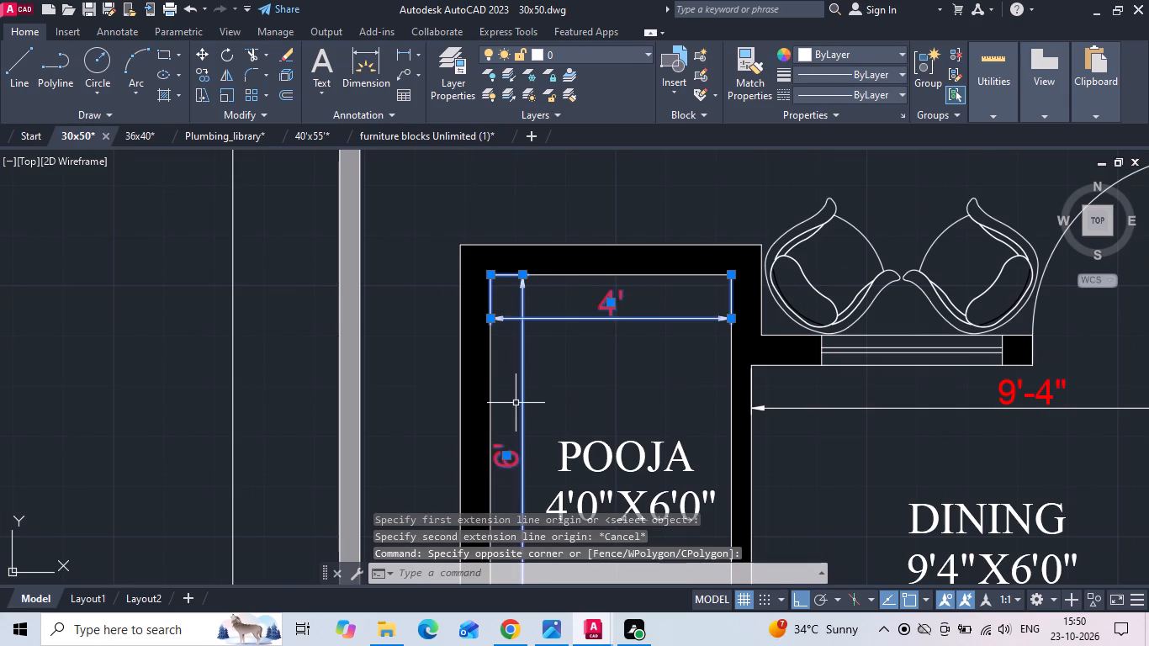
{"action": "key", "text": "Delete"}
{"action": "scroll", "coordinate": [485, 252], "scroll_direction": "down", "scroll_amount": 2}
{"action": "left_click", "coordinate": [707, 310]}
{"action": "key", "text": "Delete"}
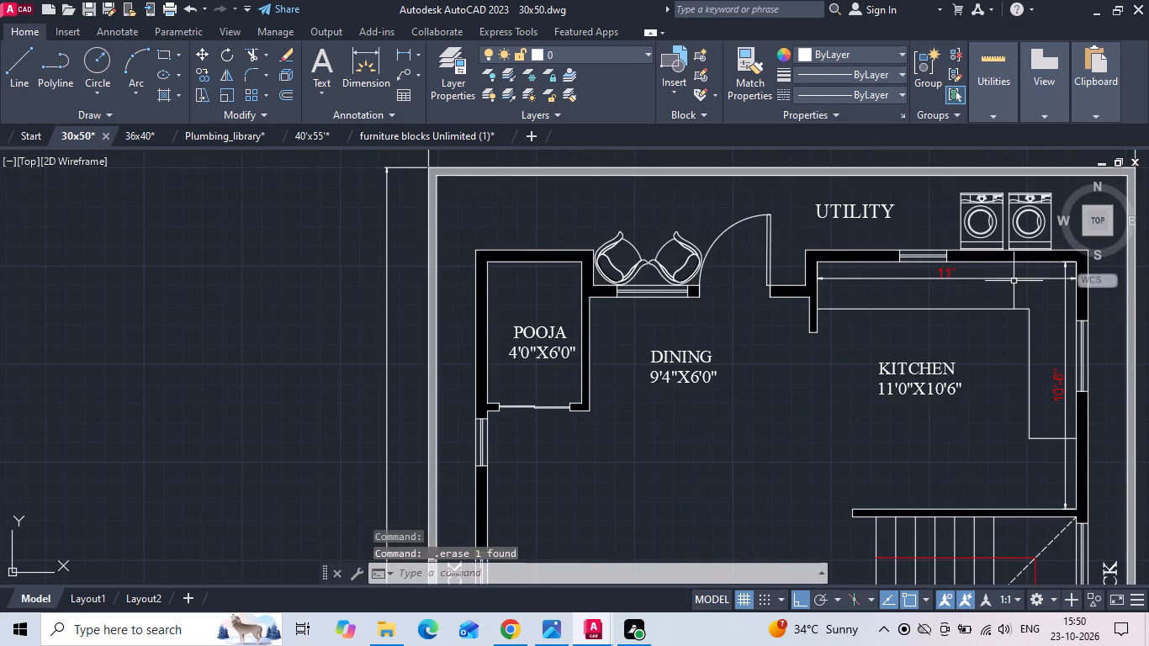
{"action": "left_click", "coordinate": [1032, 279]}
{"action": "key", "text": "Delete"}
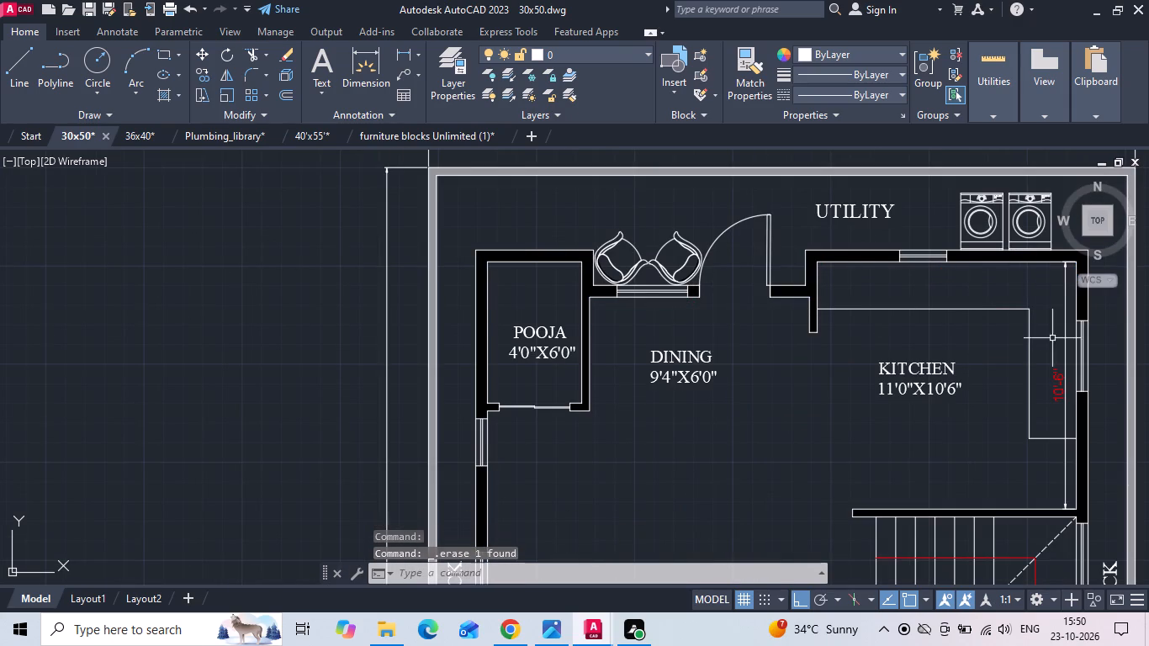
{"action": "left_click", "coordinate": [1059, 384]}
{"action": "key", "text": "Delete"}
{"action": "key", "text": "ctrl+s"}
Undo the recent edits back to before the copied ground floor's pooja, dining and kitchen dimensions were added.
{"action": "scroll", "coordinate": [843, 367], "scroll_direction": "down", "scroll_amount": 2}
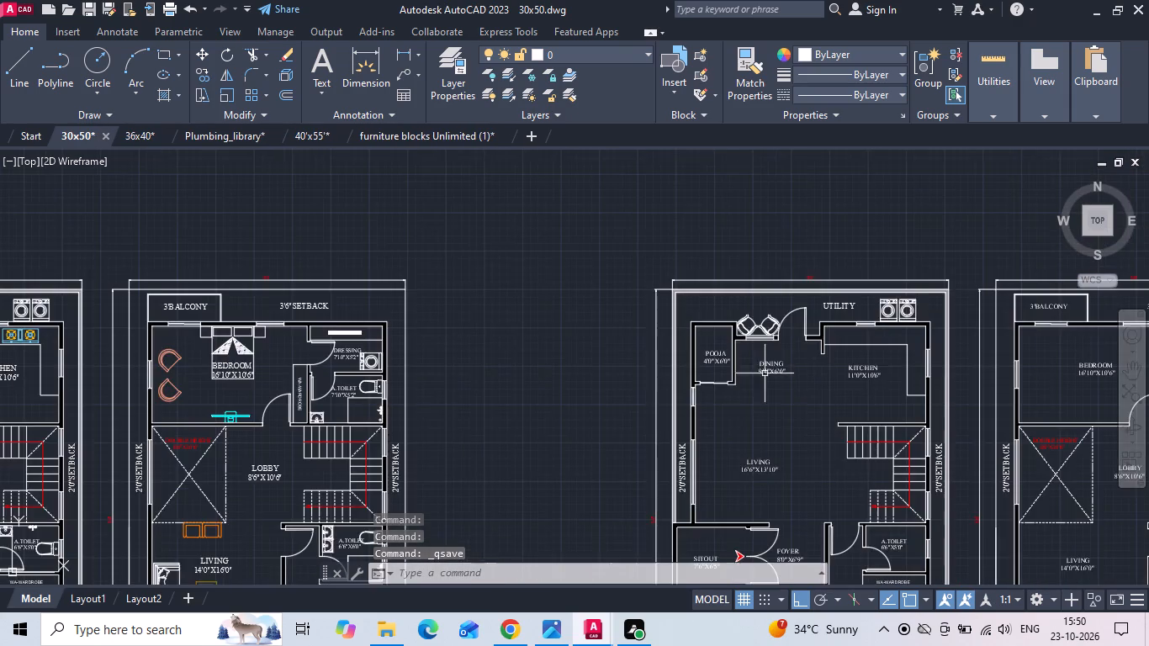
{"action": "middle_click_drag", "start_coordinate": [712, 386], "coordinate": [580, 288]}
{"action": "scroll", "coordinate": [557, 252], "scroll_direction": "down", "scroll_amount": 1}
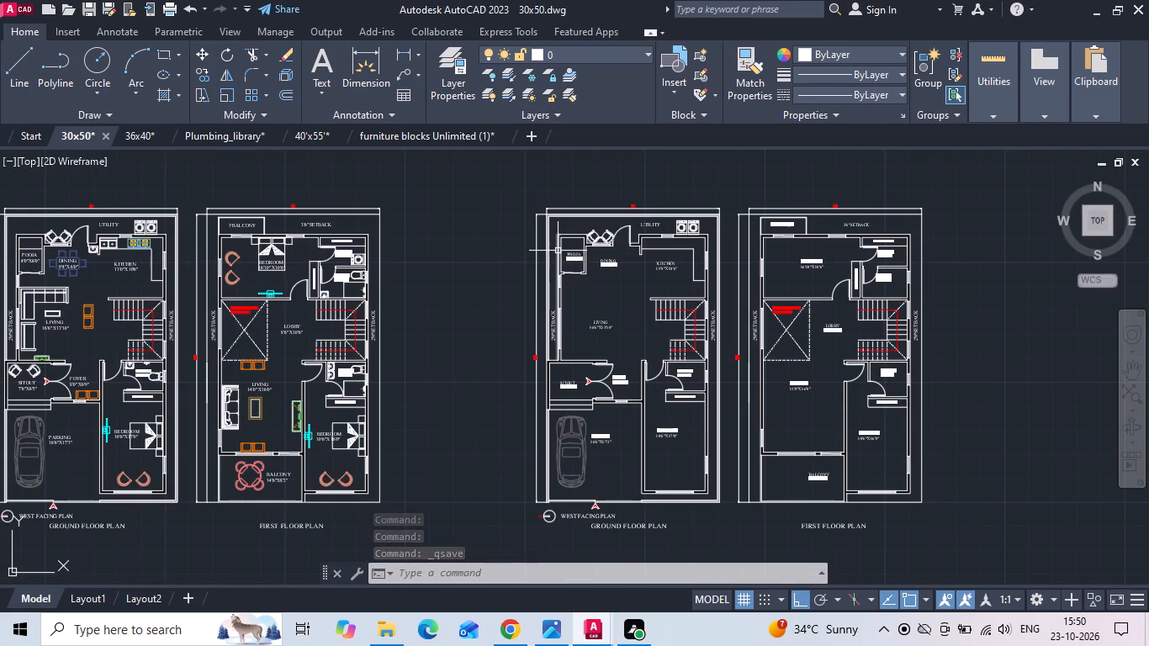
{"action": "scroll", "coordinate": [587, 304], "scroll_direction": "up", "scroll_amount": 2}
{"action": "key", "text": "ctrl+z"}
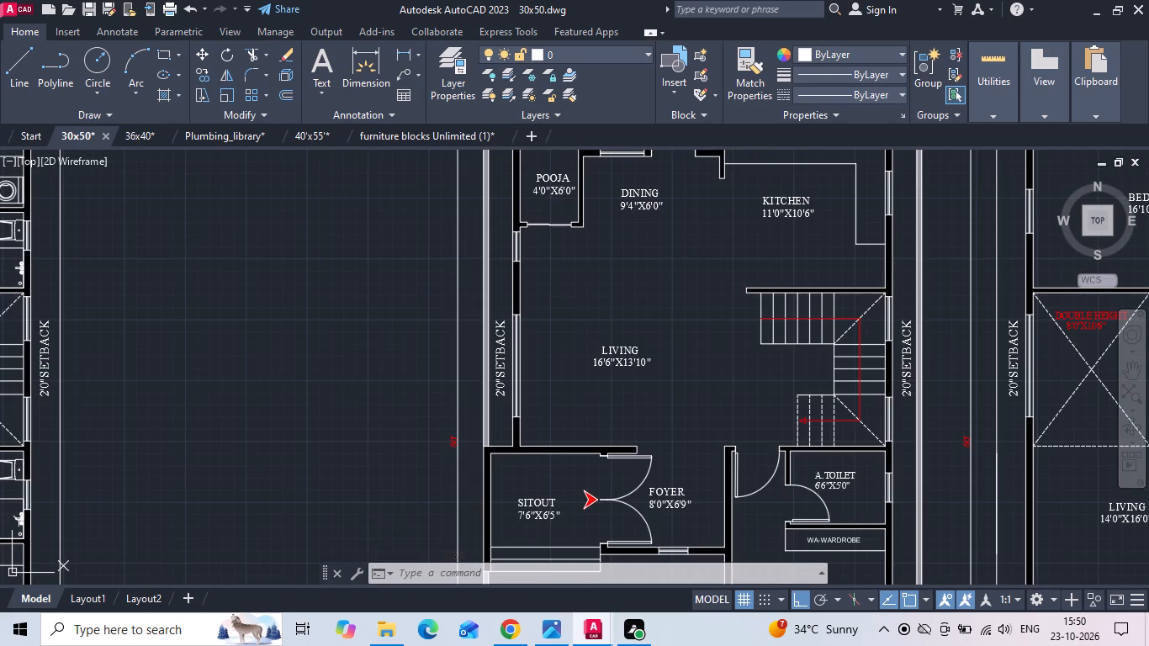
{"action": "key", "text": "ctrl+z"}
{"action": "key", "text": "ctrl+z"}
{"action": "key", "text": "ctrl+z"}
{"action": "key", "text": "ctrl+z"}
{"action": "key", "text": "ctrl+z"}
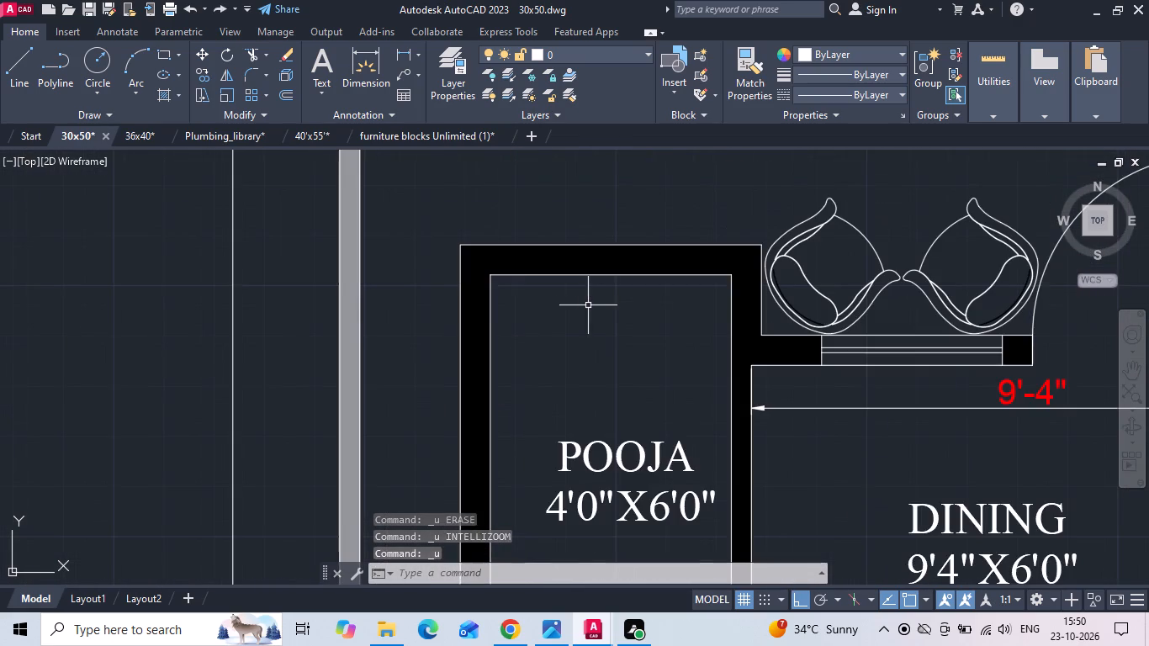
{"action": "key", "text": "ctrl+z"}
{"action": "key", "text": "ctrl+z"}
{"action": "key", "text": "ctrl+z"}
{"action": "key", "text": "ctrl+z"}
{"action": "key", "text": "ctrl+z"}
{"action": "key", "text": "ctrl+z"}
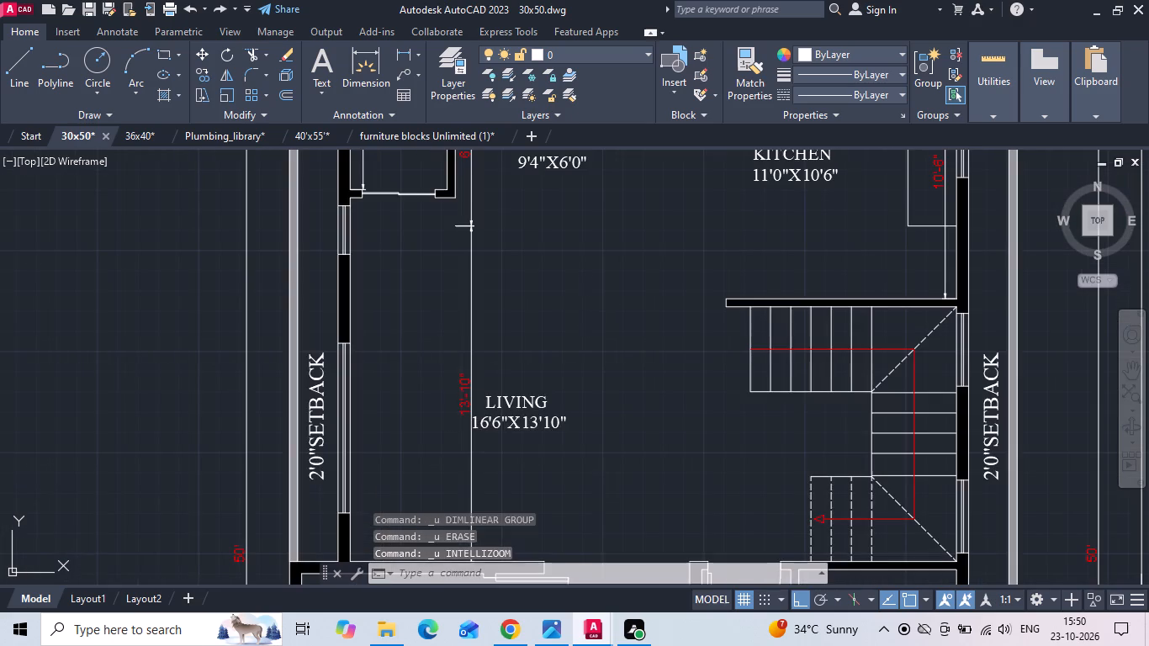
{"action": "key", "text": "ctrl+z"}
{"action": "key", "text": "ctrl+z"}
{"action": "key", "text": "ctrl+z"}
{"action": "key", "text": "ctrl+z"}
{"action": "key", "text": "ctrl+z"}
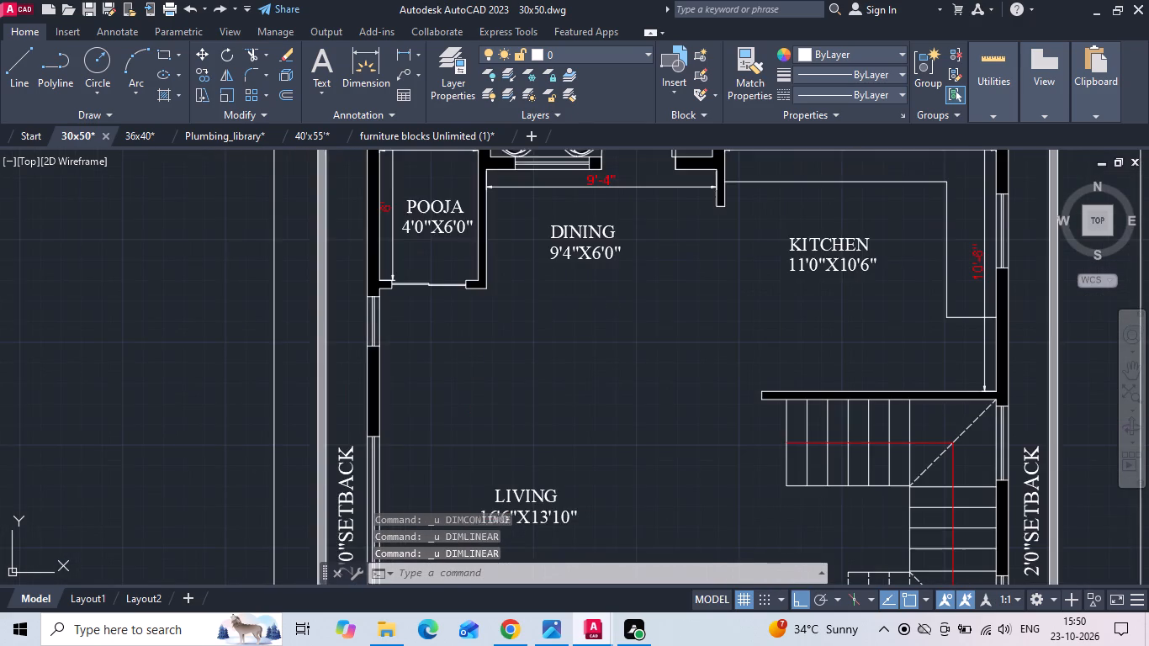
{"action": "key", "text": "ctrl+z"}
{"action": "key", "text": "ctrl+z"}
{"action": "key", "text": "ctrl+z"}
{"action": "key", "text": "ctrl+z"}
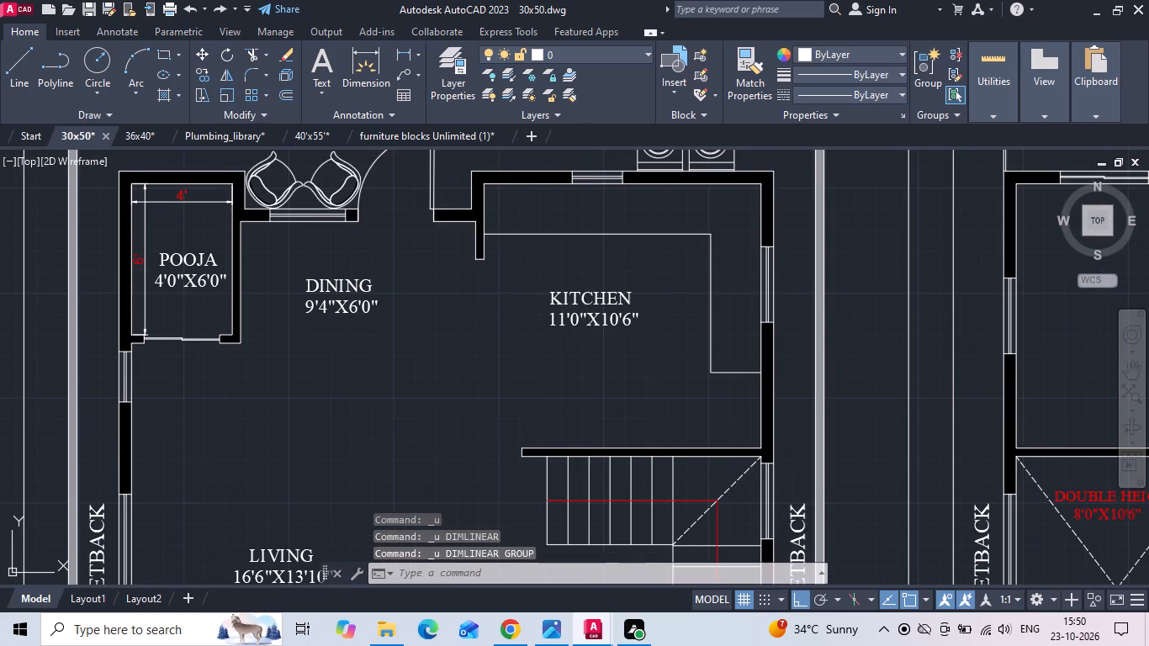
{"action": "key", "text": "ctrl+z"}
{"action": "key", "text": "ctrl+z"}
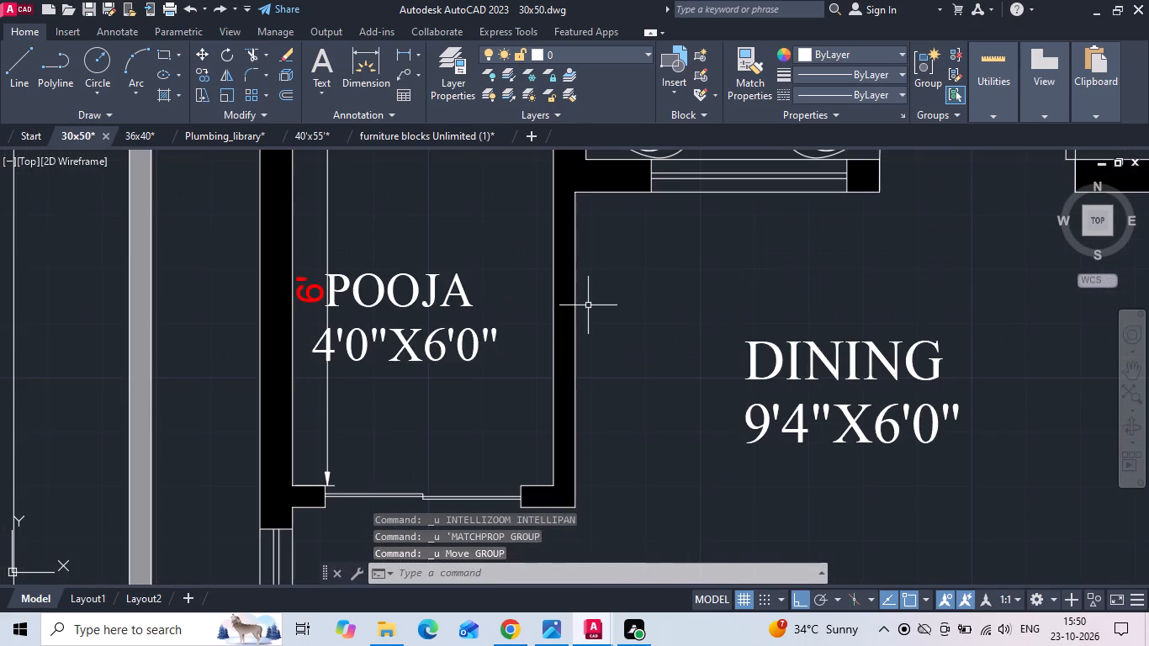
{"action": "key", "text": "ctrl+z"}
{"action": "key", "text": "ctrl+z"}
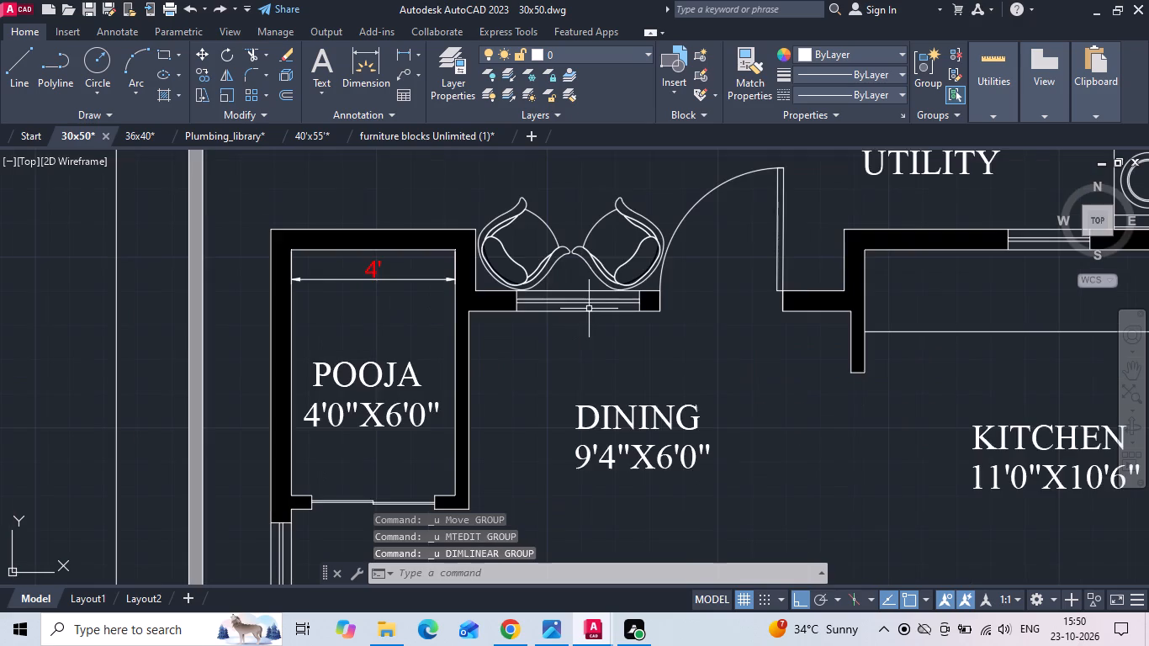
{"action": "key", "text": "ctrl+z"}
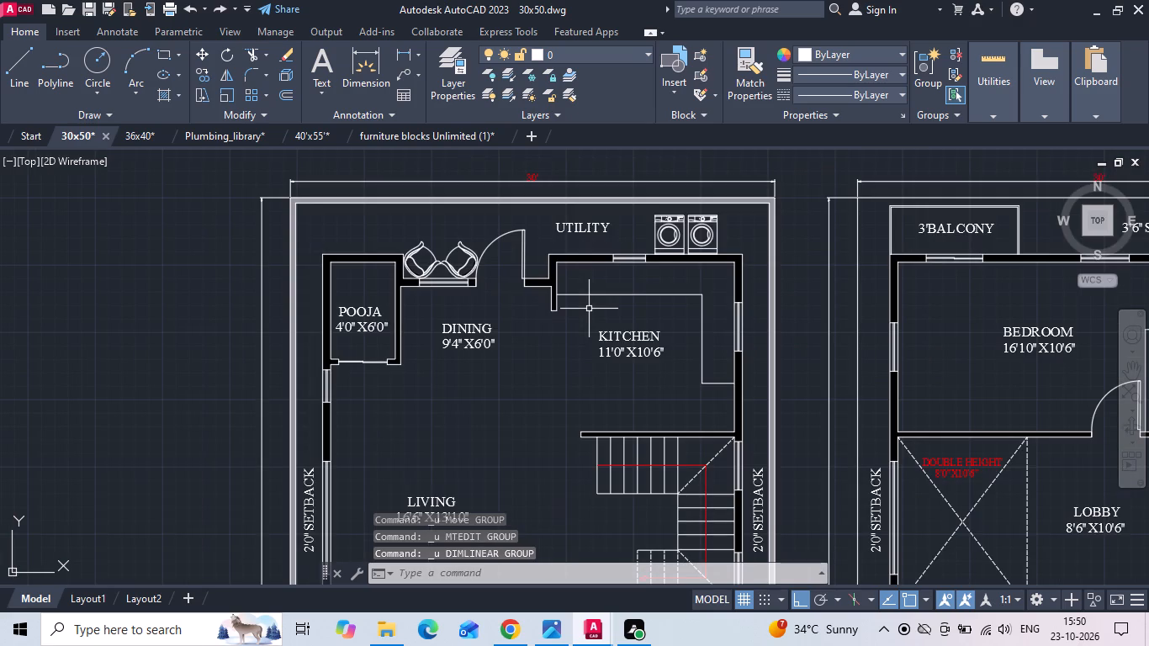
Move the copied ground floor's DINING 9'4"X6'0" label slightly to the right.
{"action": "middle_click_drag", "start_coordinate": [499, 311], "coordinate": [553, 209]}
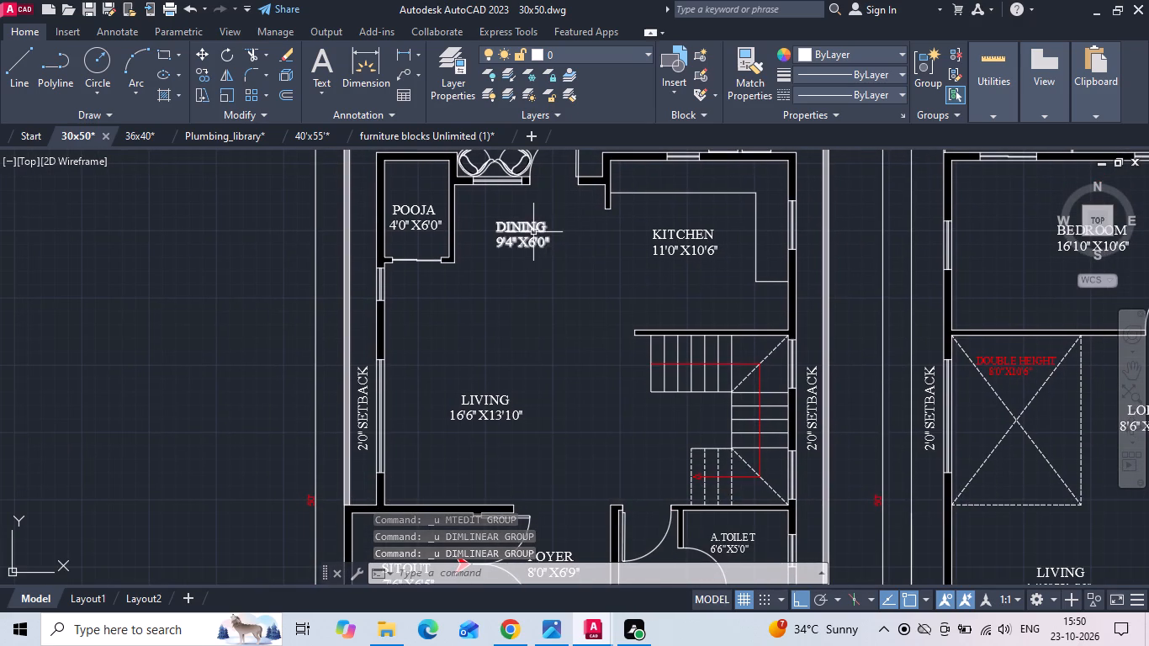
{"action": "left_click", "coordinate": [533, 232]}
{"action": "right_click", "coordinate": [532, 234]}
{"action": "left_click", "coordinate": [555, 296]}
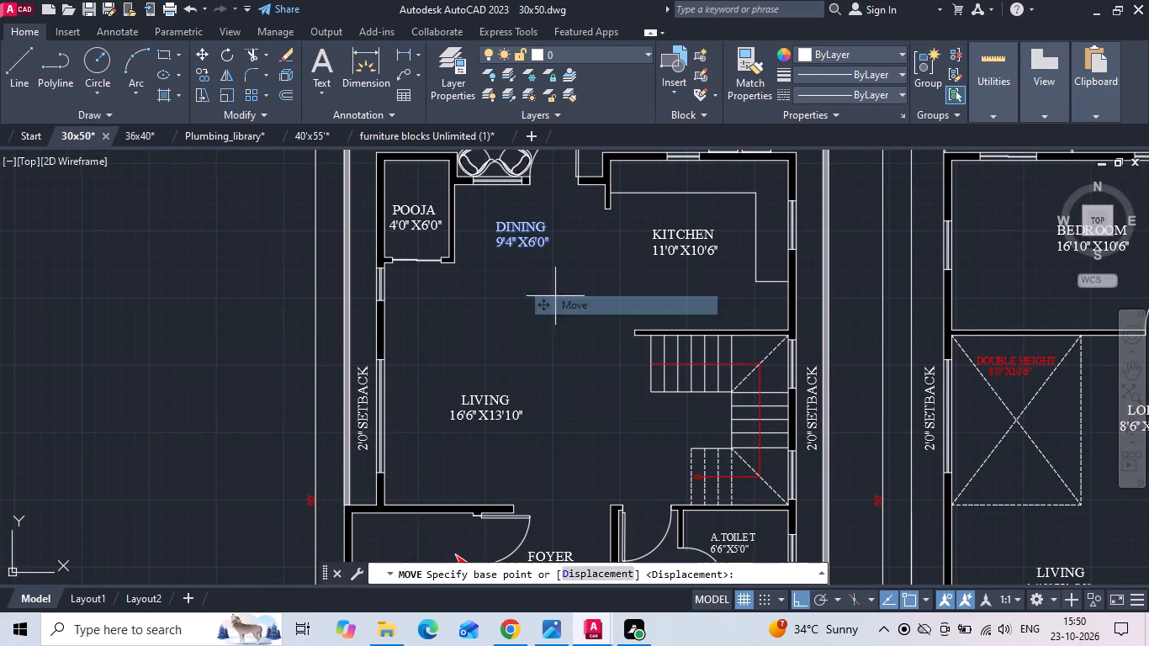
{"action": "left_click", "coordinate": [569, 340]}
{"action": "left_click", "coordinate": [576, 340]}
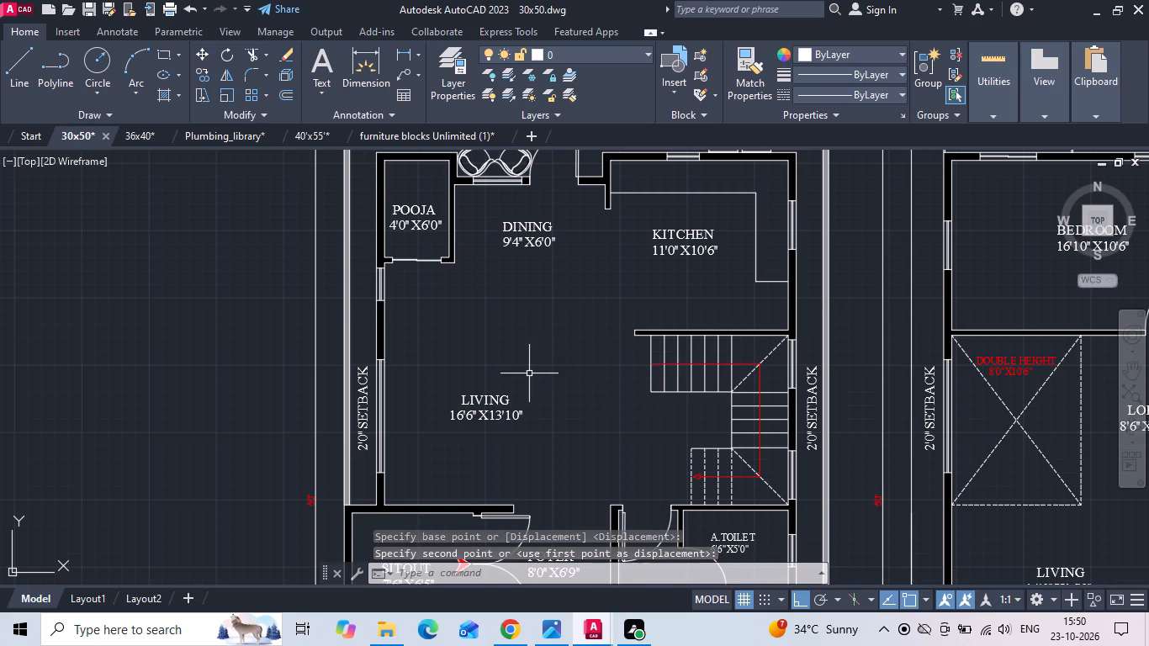
Move the copied ground floor's LIVING 16'6"X13'10" label slightly upward within the room.
{"action": "left_click", "coordinate": [507, 395]}
{"action": "right_click", "coordinate": [507, 395]}
{"action": "left_click", "coordinate": [543, 304]}
{"action": "left_click", "coordinate": [548, 373]}
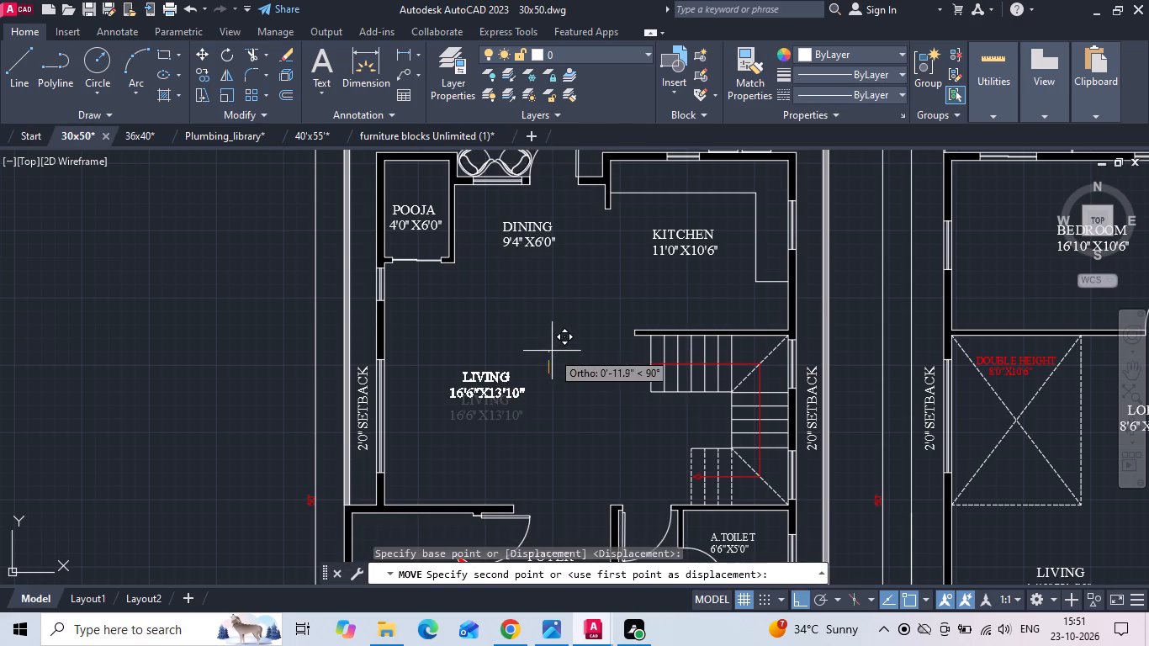
{"action": "left_click", "coordinate": [552, 342]}
Move the copied first floor's BEDROOM 16'10"X10'6" label slightly left to centre it in the room.
{"action": "scroll", "coordinate": [516, 305], "scroll_direction": "down", "scroll_amount": 1}
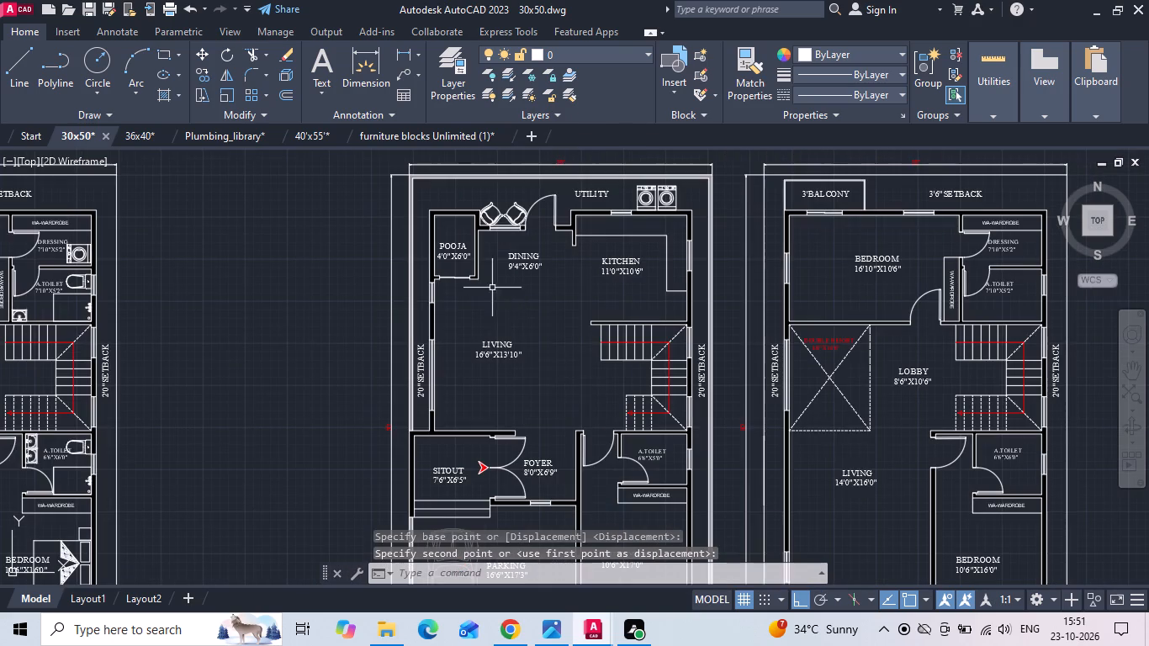
{"action": "middle_click_drag", "start_coordinate": [879, 477], "coordinate": [752, 466]}
{"action": "scroll", "coordinate": [778, 241], "scroll_direction": "up", "scroll_amount": 2}
{"action": "left_click_drag", "start_coordinate": [765, 258], "coordinate": [755, 264]}
{"action": "left_click", "coordinate": [701, 276]}
{"action": "right_click", "coordinate": [697, 276]}
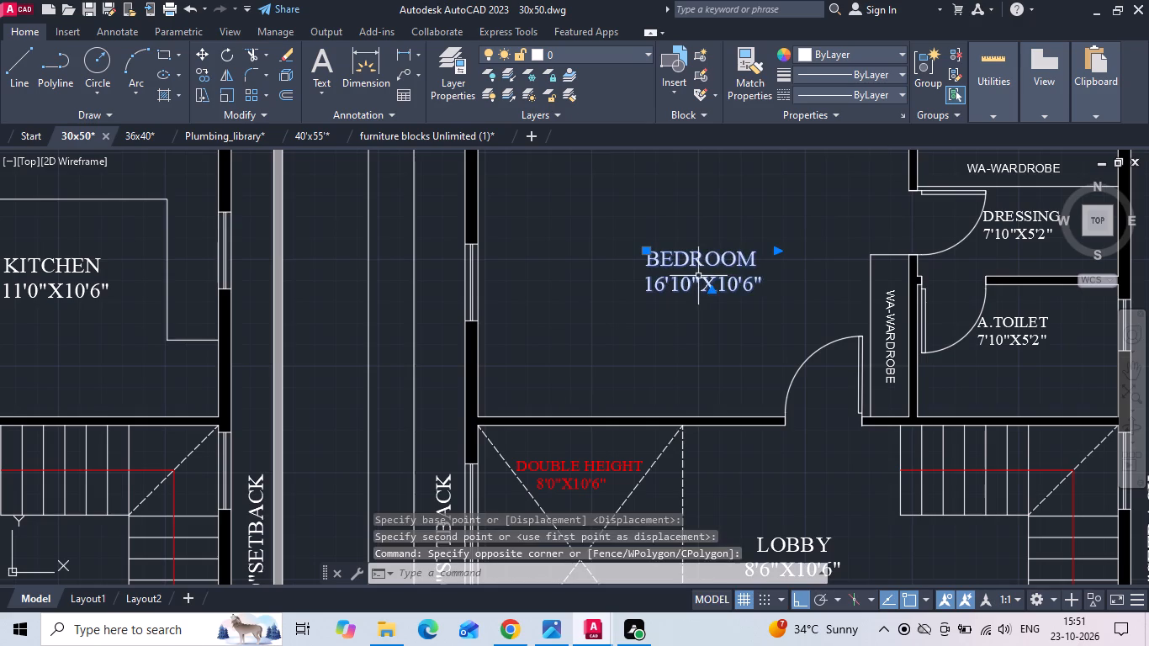
{"action": "left_click", "coordinate": [708, 301]}
{"action": "scroll", "coordinate": [682, 349], "scroll_direction": "down", "scroll_amount": 1}
{"action": "left_click_drag", "start_coordinate": [678, 349], "coordinate": [670, 352]}
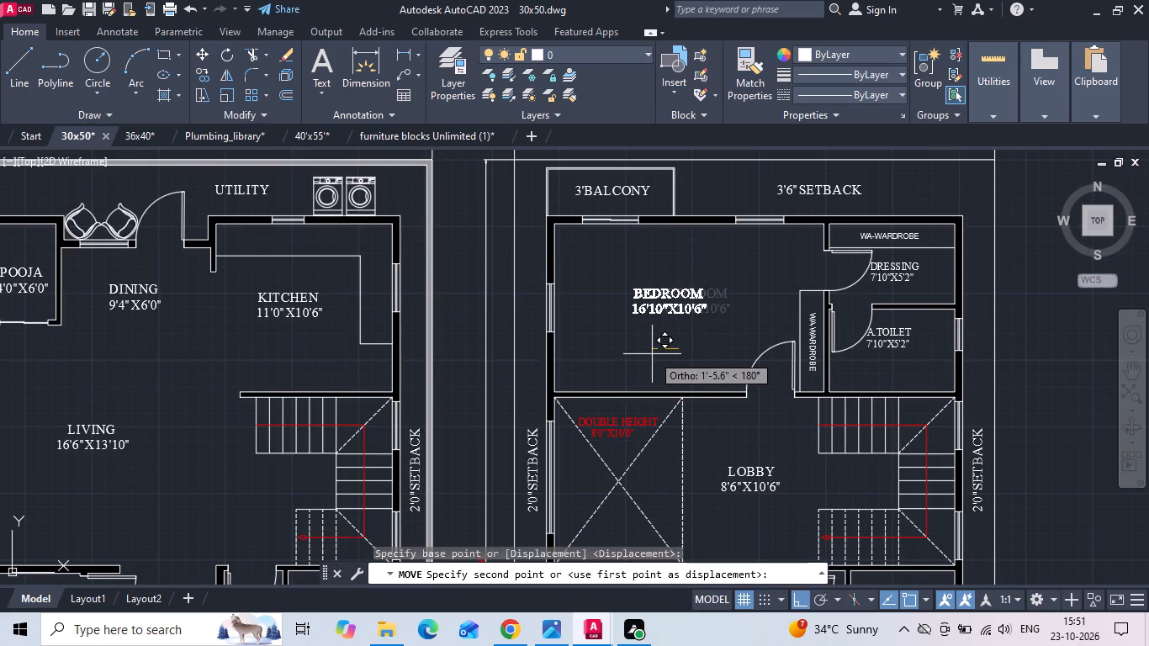
{"action": "left_click", "coordinate": [659, 353]}
Move the copied ground floor's BEDROOM 10'6"X17'0" label slightly right to centre it across the room.
{"action": "scroll", "coordinate": [671, 191], "scroll_direction": "down", "scroll_amount": 1}
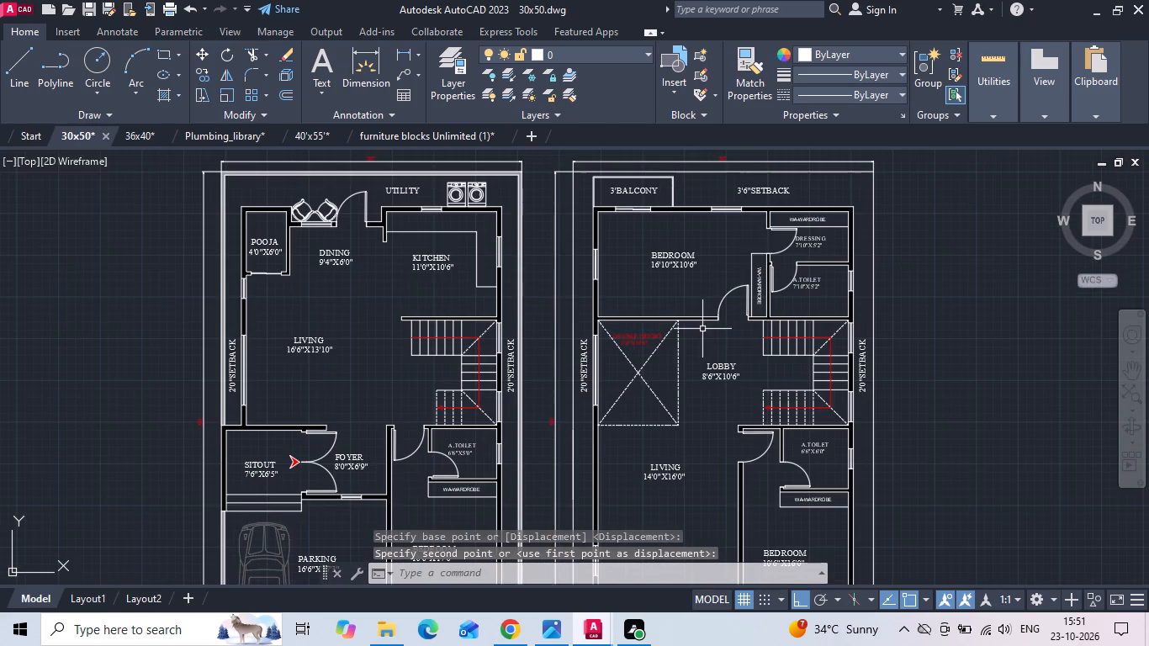
{"action": "middle_click_drag", "start_coordinate": [683, 368], "coordinate": [687, 288]}
{"action": "middle_click_drag", "start_coordinate": [676, 373], "coordinate": [677, 364]}
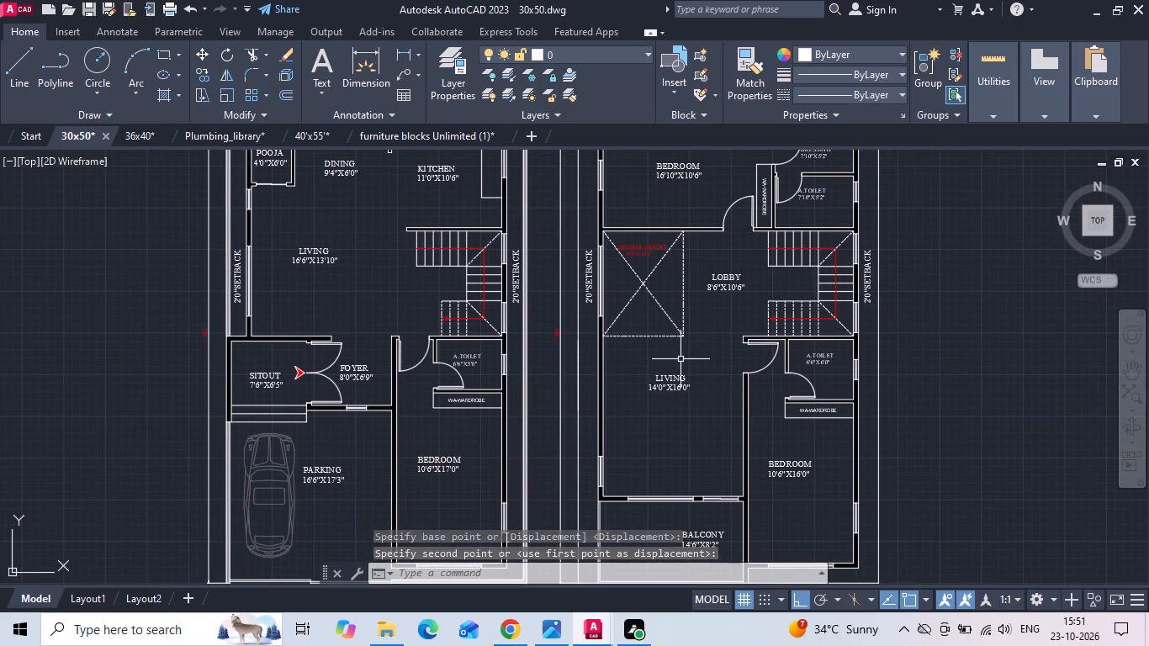
{"action": "middle_click_drag", "start_coordinate": [720, 385], "coordinate": [712, 251]}
{"action": "scroll", "coordinate": [451, 373], "scroll_direction": "up", "scroll_amount": 2}
{"action": "left_click_drag", "start_coordinate": [448, 328], "coordinate": [440, 294]}
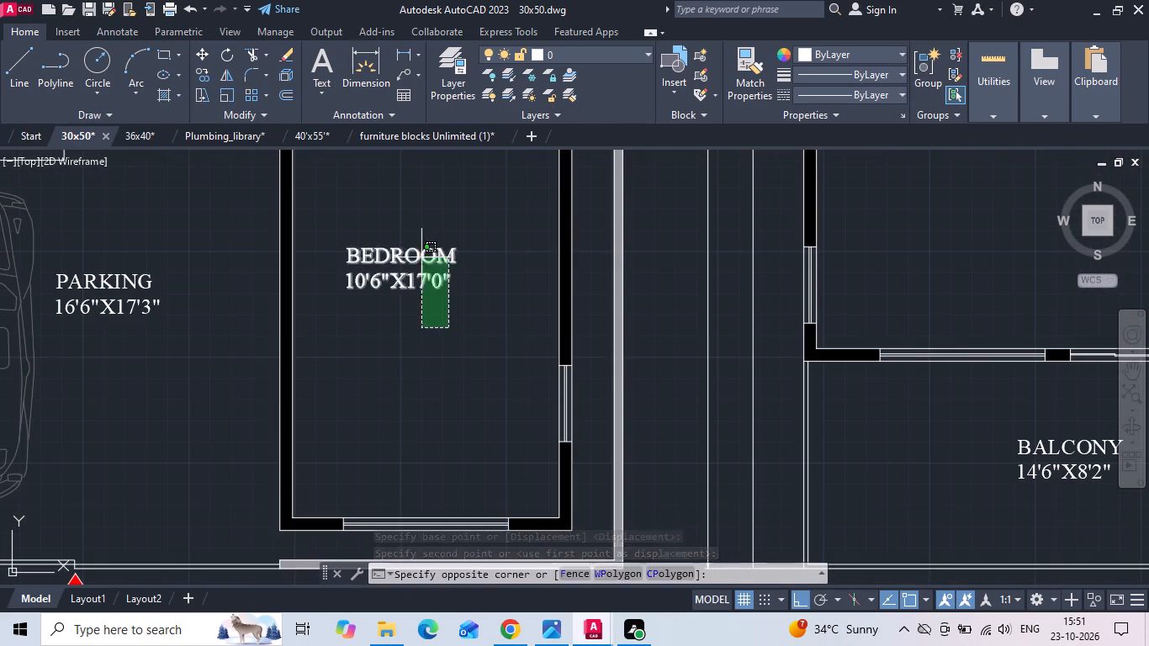
{"action": "left_click", "coordinate": [420, 254]}
{"action": "right_click", "coordinate": [419, 254]}
{"action": "left_click", "coordinate": [453, 313]}
{"action": "left_click", "coordinate": [416, 390]}
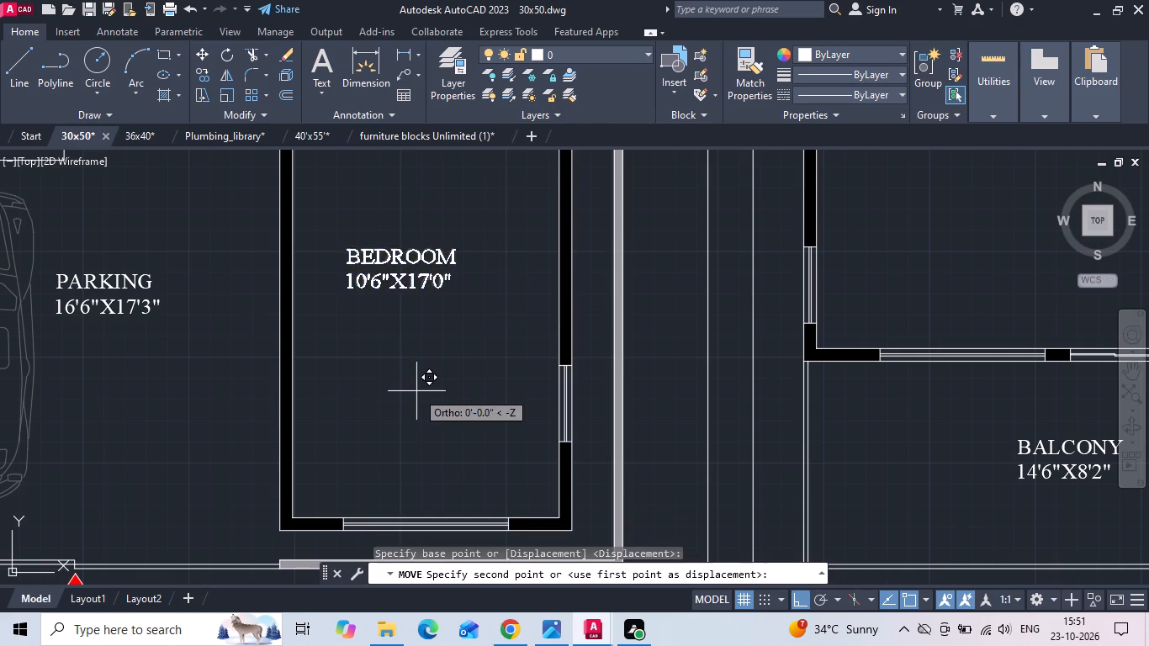
{"action": "left_click", "coordinate": [446, 400]}
Move the copied first floor's BEDROOM 10'6"X16'0" label slightly right and down to centre it in the room.
{"action": "scroll", "coordinate": [439, 373], "scroll_direction": "down", "scroll_amount": 1}
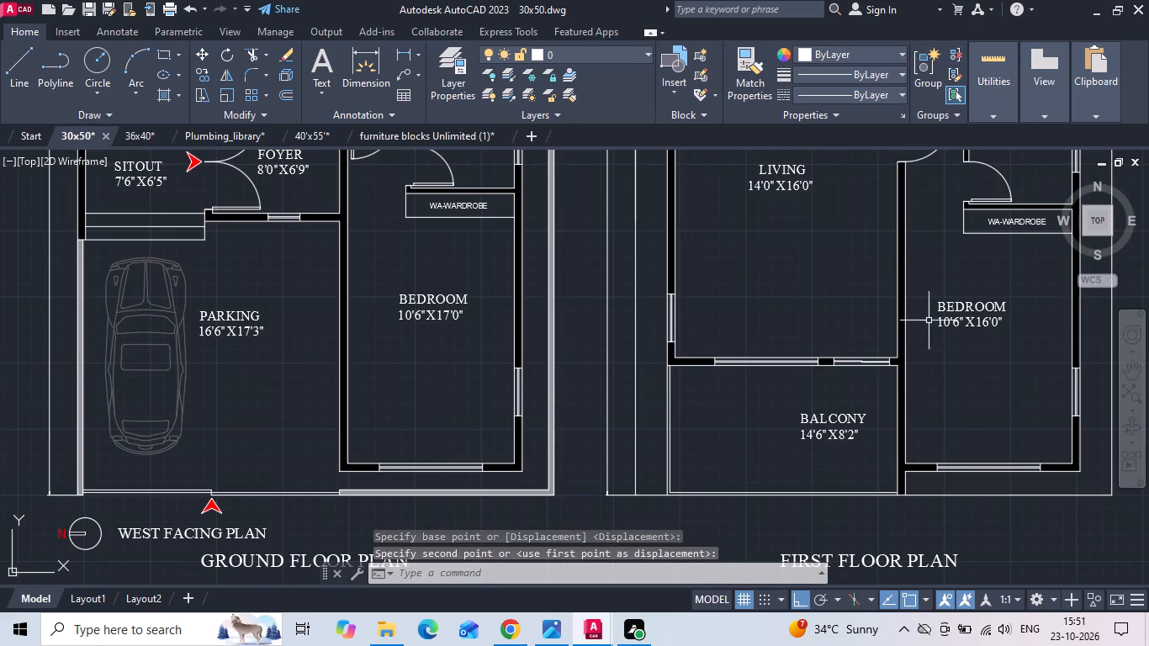
{"action": "left_click", "coordinate": [954, 315]}
{"action": "right_click", "coordinate": [954, 315]}
{"action": "left_click", "coordinate": [983, 306]}
{"action": "left_click", "coordinate": [966, 395]}
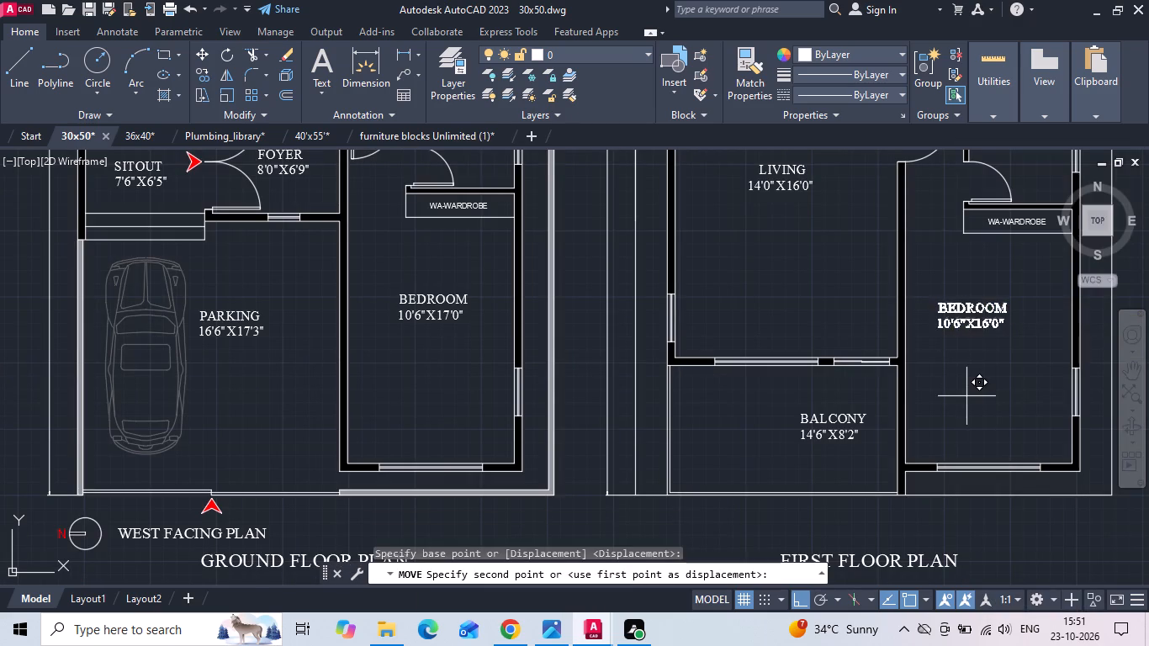
{"action": "left_click", "coordinate": [986, 398]}
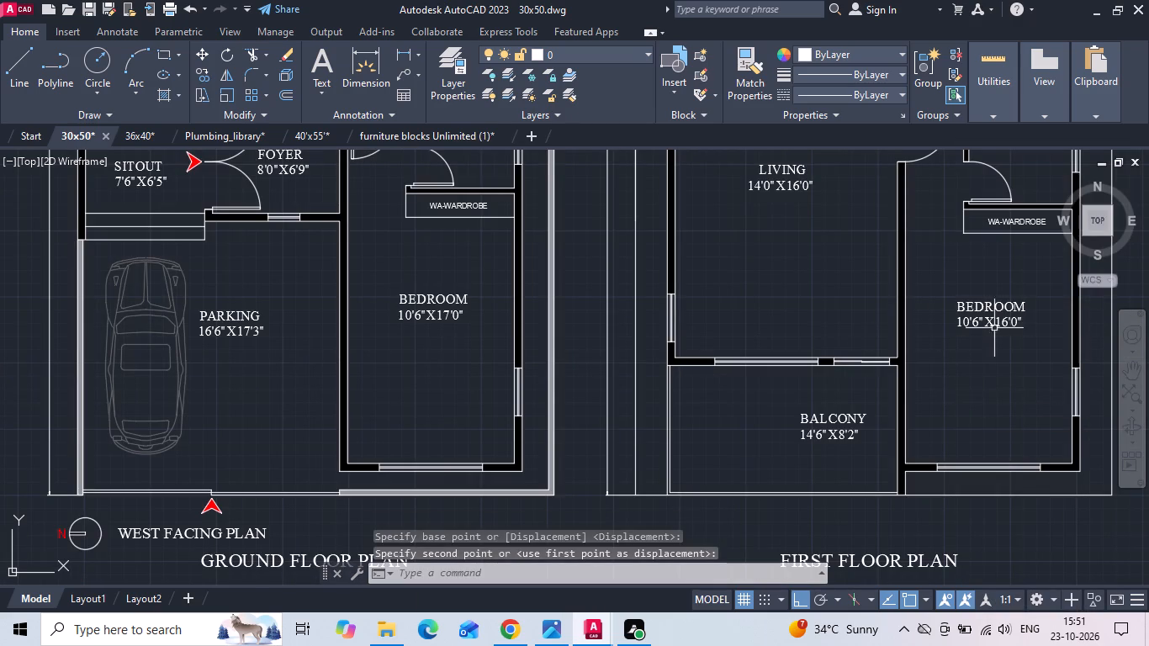
{"action": "left_click", "coordinate": [994, 326]}
{"action": "right_click", "coordinate": [984, 320]}
{"action": "left_click", "coordinate": [1014, 307]}
{"action": "left_click_drag", "start_coordinate": [1000, 363], "coordinate": [998, 375]}
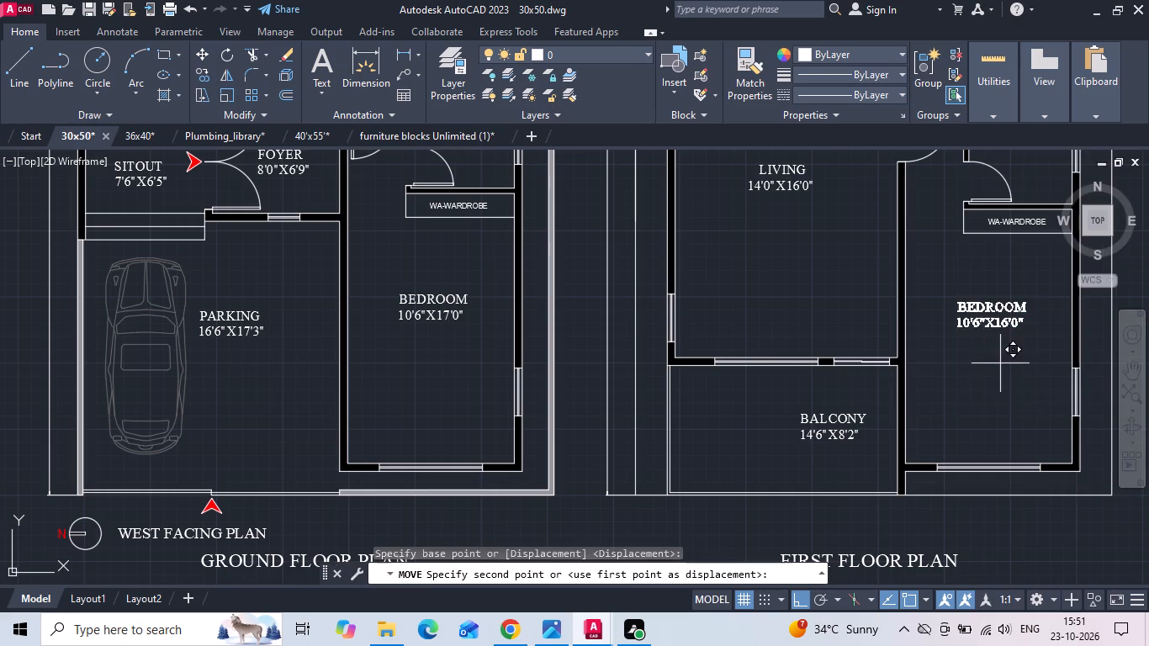
{"action": "left_click", "coordinate": [993, 379]}
Move the copied ground floor's BEDROOM 10'6"X17'0" label slightly straight down within the room.
{"action": "left_click_drag", "start_coordinate": [483, 353], "coordinate": [451, 332]}
{"action": "left_click", "coordinate": [410, 296]}
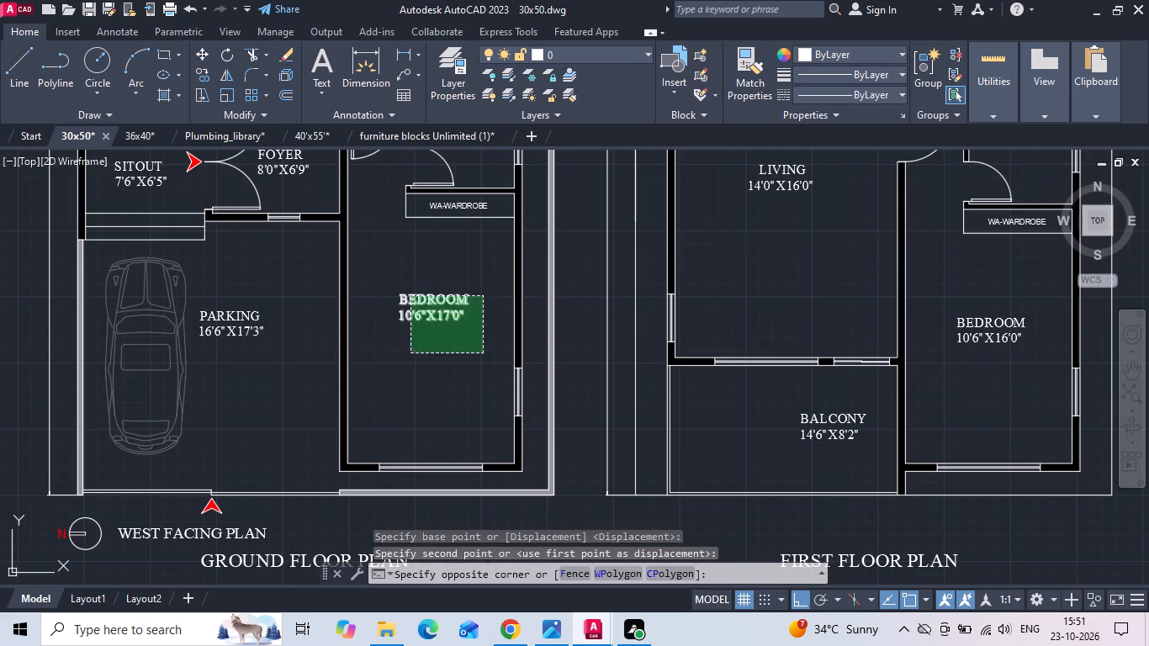
{"action": "right_click", "coordinate": [410, 296]}
{"action": "left_click", "coordinate": [448, 309]}
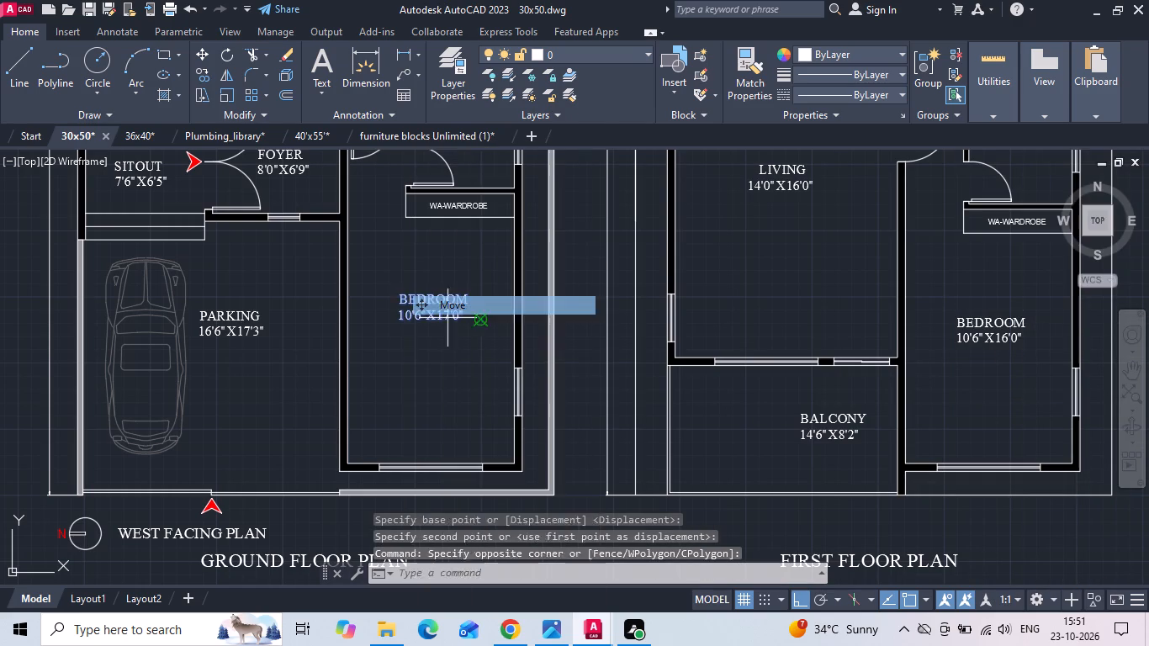
{"action": "left_click_drag", "start_coordinate": [442, 341], "coordinate": [441, 352]}
{"action": "left_click", "coordinate": [438, 366]}
Save the 30x50 drawing.
{"action": "key", "text": "ctrl+s"}
{"action": "key", "text": "ctrl+s"}
{"action": "key", "text": "ctrl+s"}
{"action": "key", "text": "ctrl+s"}
{"action": "key", "text": "ctrl+s"}
{"action": "key", "text": "ctrl+s"}
{"action": "key", "text": "ctrl+s"}
{"action": "key", "text": "ctrl+s"}
{"action": "key", "text": "ctrl+s"}
{"action": "key", "text": "ctrl+s"}
{"action": "key", "text": "ctrl+s"}
{"action": "key", "text": "ctrl+s"}
{"action": "key", "text": "ctrl+s"}
{"action": "key", "text": "ctrl+s"}
{"action": "key", "text": "ctrl+s"}
{"action": "key", "text": "ctrl+s"}
{"action": "key", "text": "ctrl+s"}
{"action": "key", "text": "ctrl+s"}
{"action": "key", "text": "ctrl+s"}
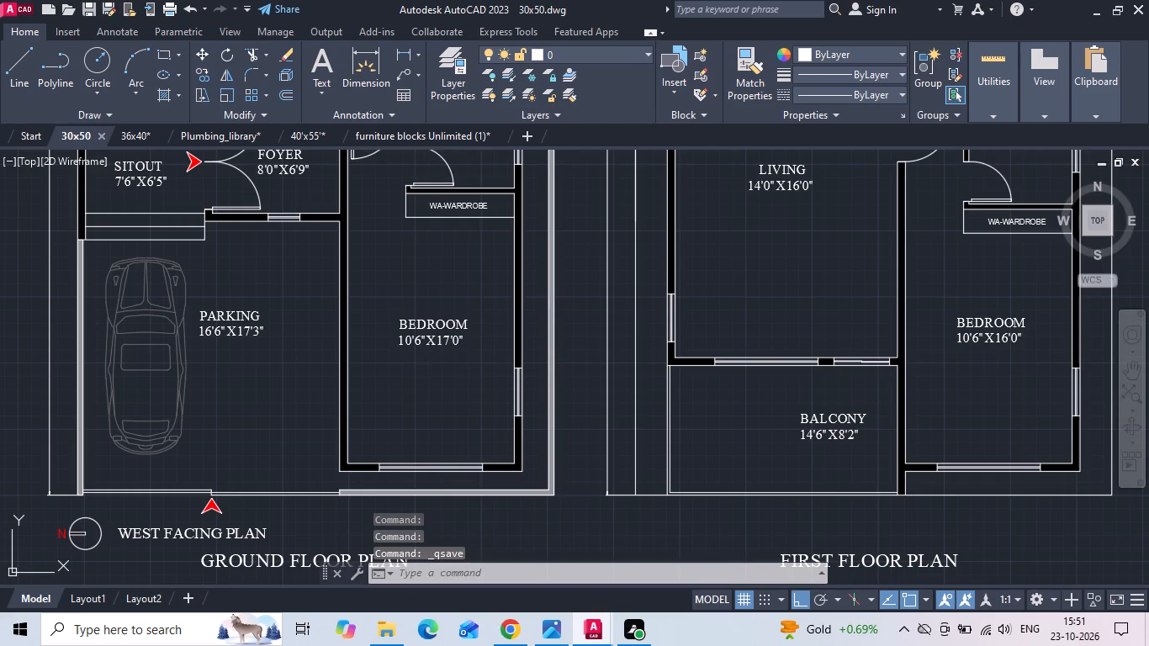
Move the copied first floor's BALCONY 14'6"X8'2" label about 2'-6.5" left to centre it in the balcony.
{"action": "left_click", "coordinate": [823, 416]}
{"action": "right_click", "coordinate": [823, 416]}
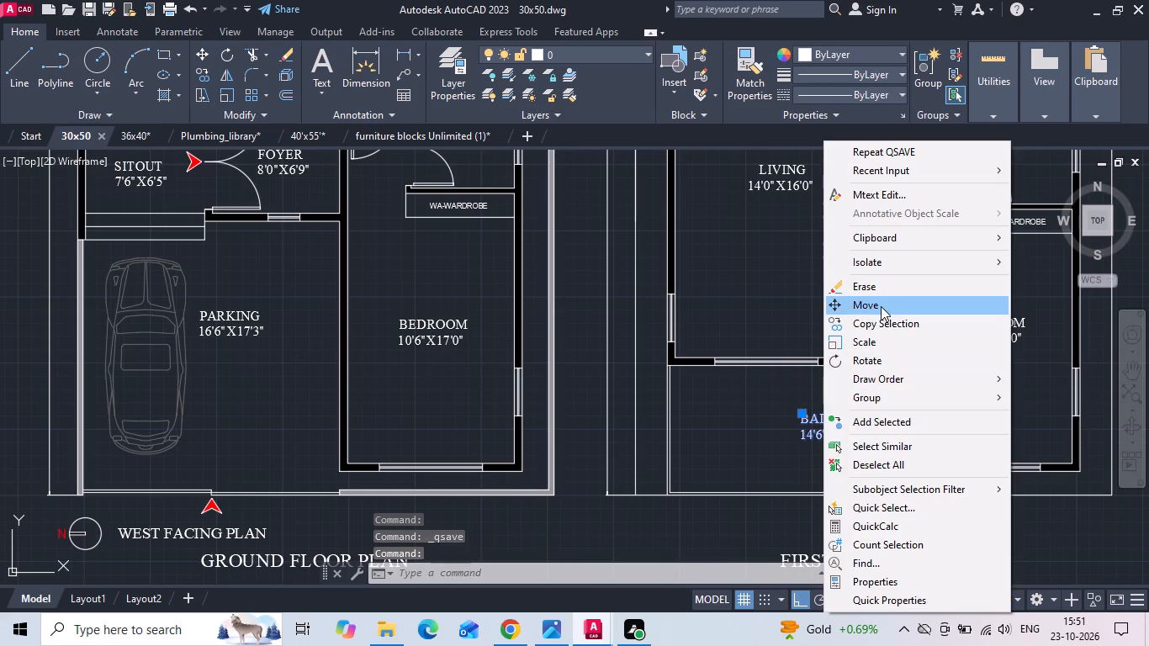
{"action": "left_click", "coordinate": [881, 306]}
{"action": "left_click", "coordinate": [860, 523]}
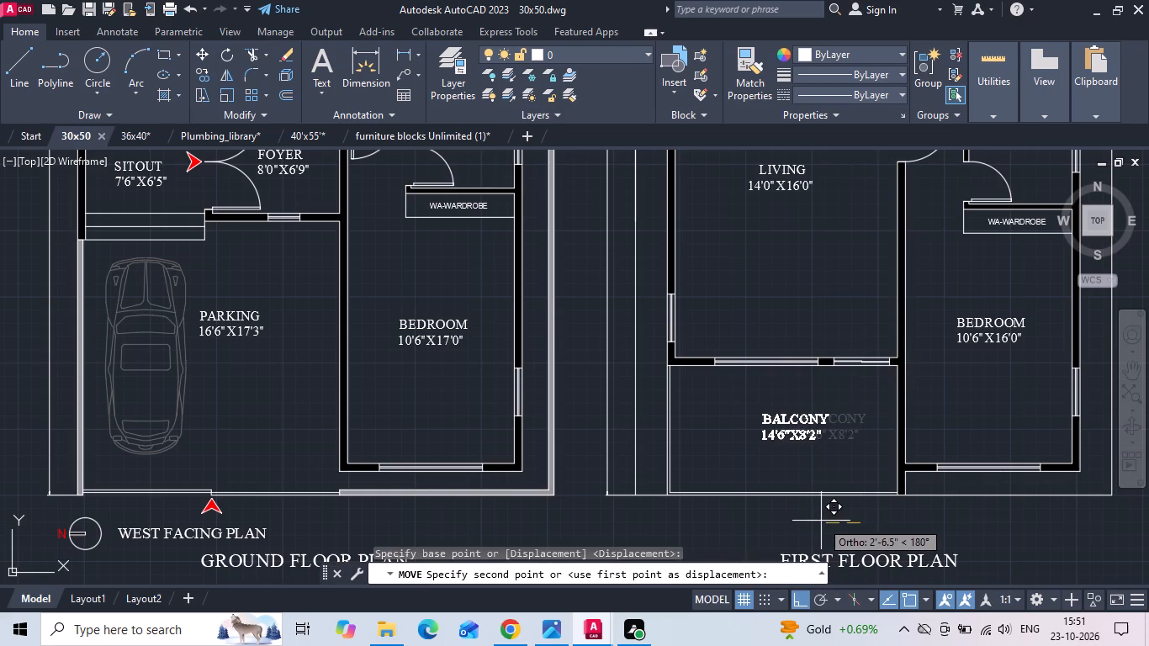
{"action": "left_click", "coordinate": [821, 521]}
Save the 30x50 drawing with the repositioned balcony label.
{"action": "scroll", "coordinate": [712, 351], "scroll_direction": "down", "scroll_amount": 2}
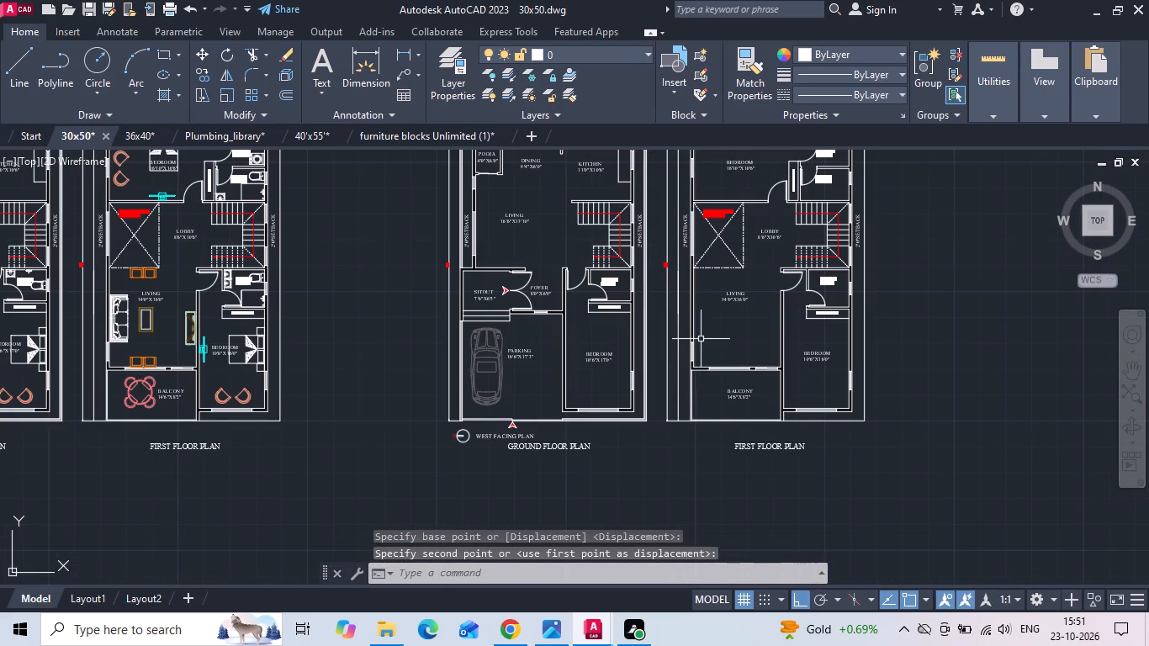
{"action": "key", "text": "ctrl+s"}
{"action": "scroll", "coordinate": [691, 359], "scroll_direction": "down", "scroll_amount": 1}
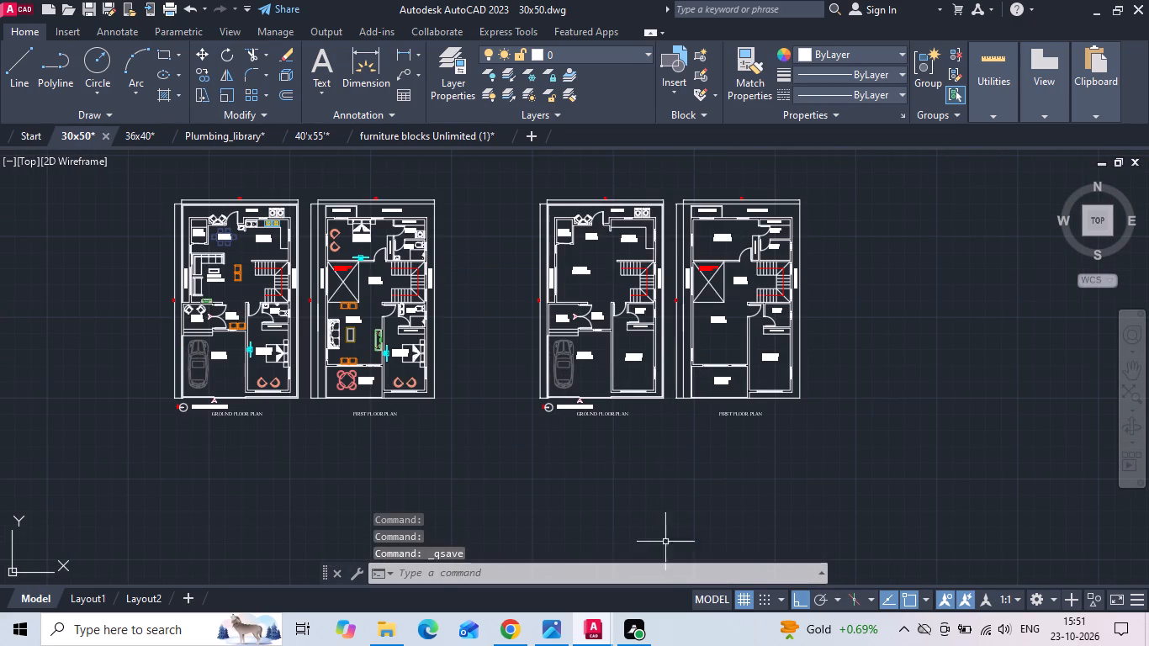
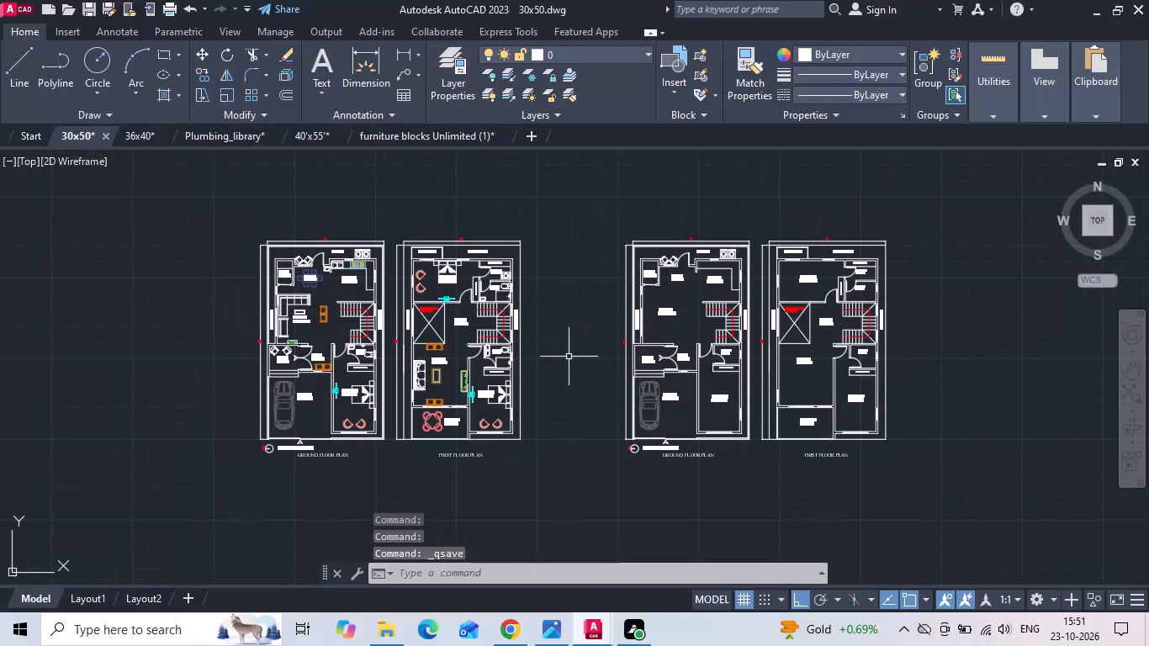
Set up a single-sheet plot from the previous plot settings, windowing both furnished floor plans in landscape orientation, and preview it.
{"action": "type", "text": "PLOT"}
{"action": "key", "text": "space"}
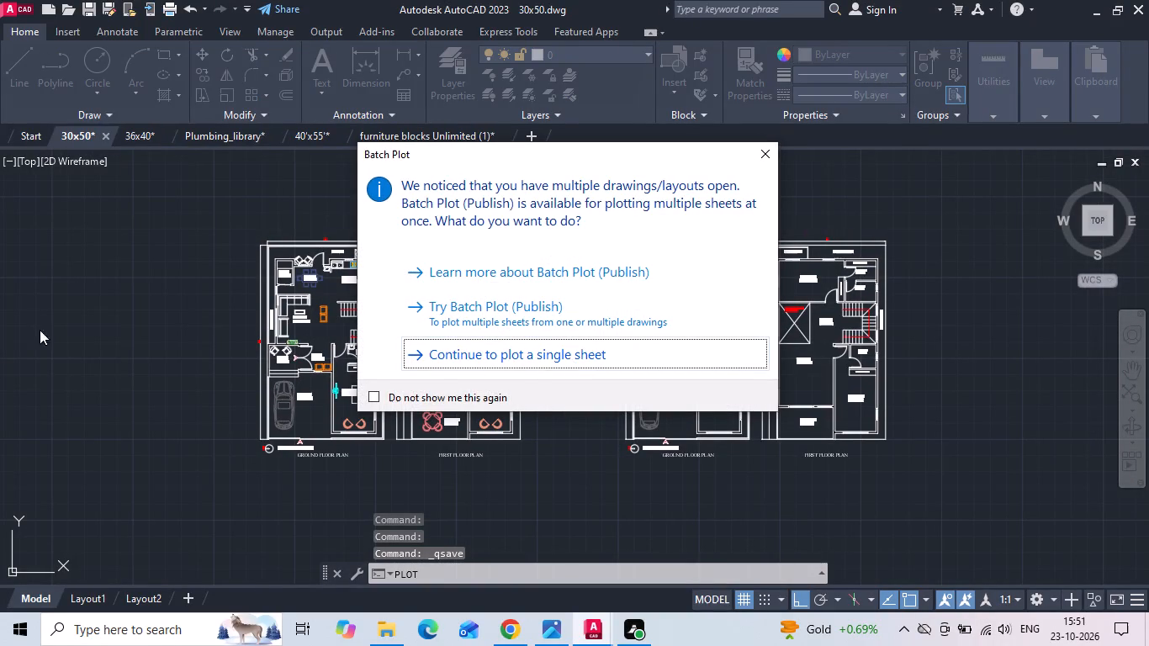
{"action": "left_click", "coordinate": [436, 352]}
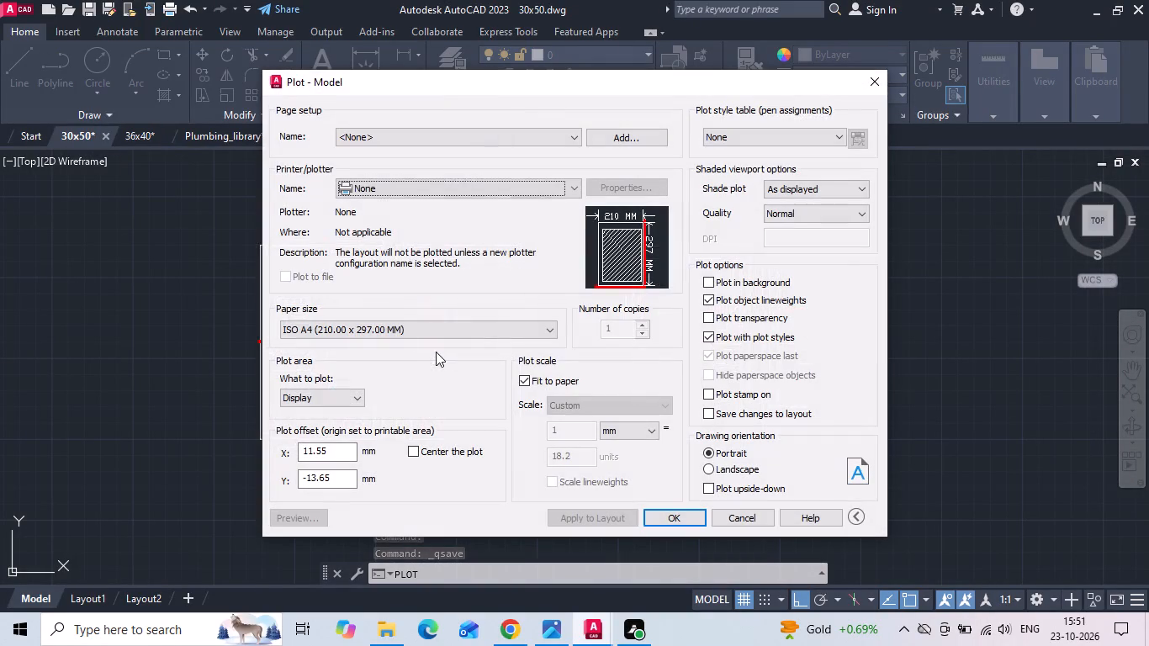
{"action": "left_click", "coordinate": [392, 137]}
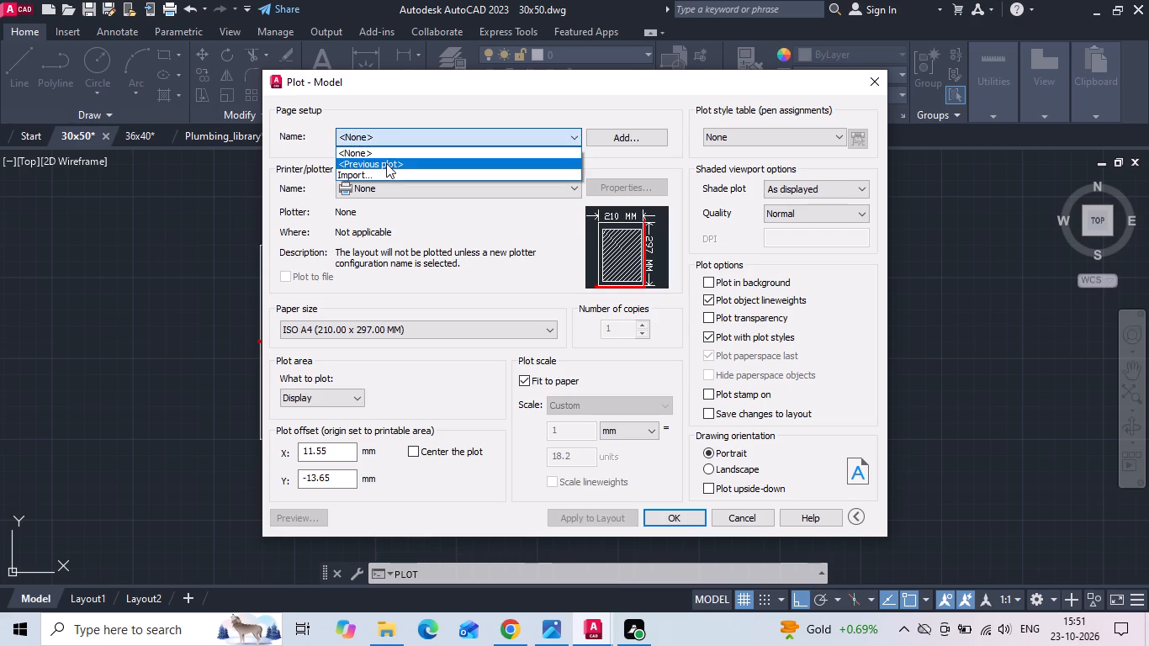
{"action": "left_click", "coordinate": [386, 163]}
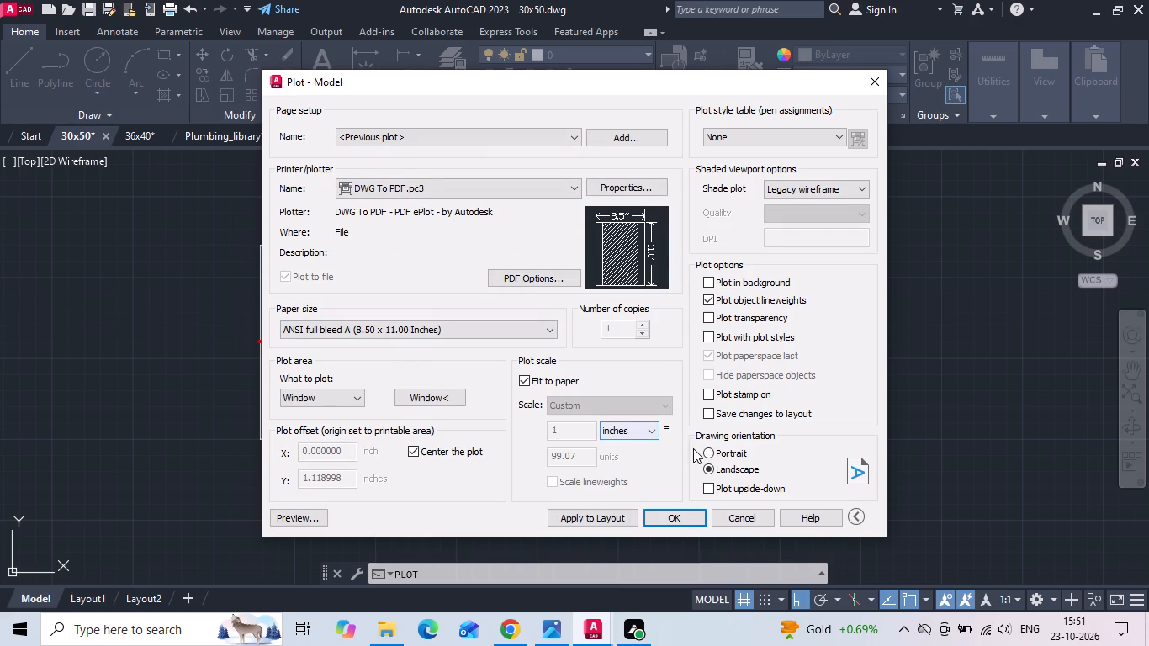
{"action": "left_click", "coordinate": [705, 453]}
{"action": "left_click", "coordinate": [443, 400]}
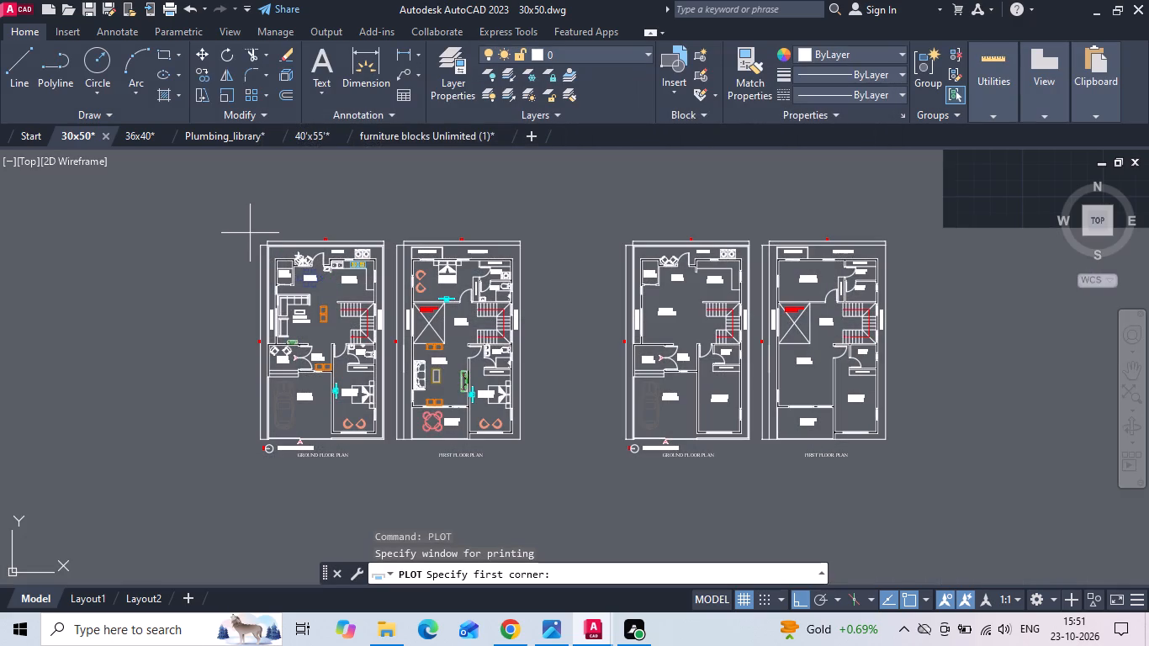
{"action": "left_click", "coordinate": [250, 233]}
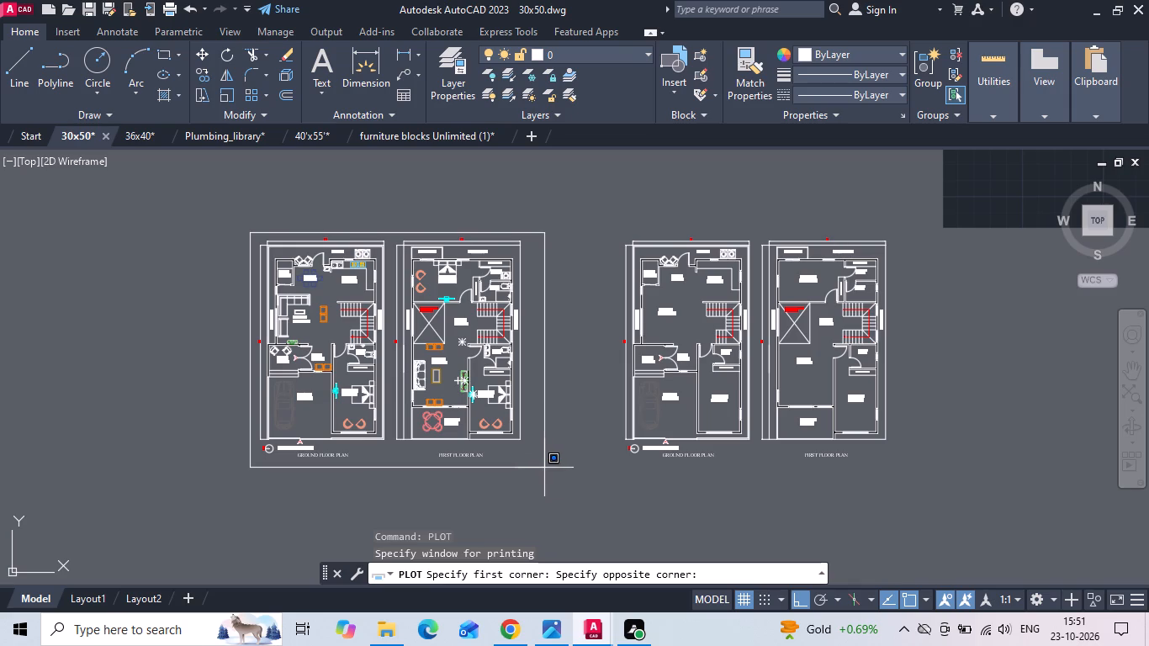
{"action": "left_click", "coordinate": [536, 463]}
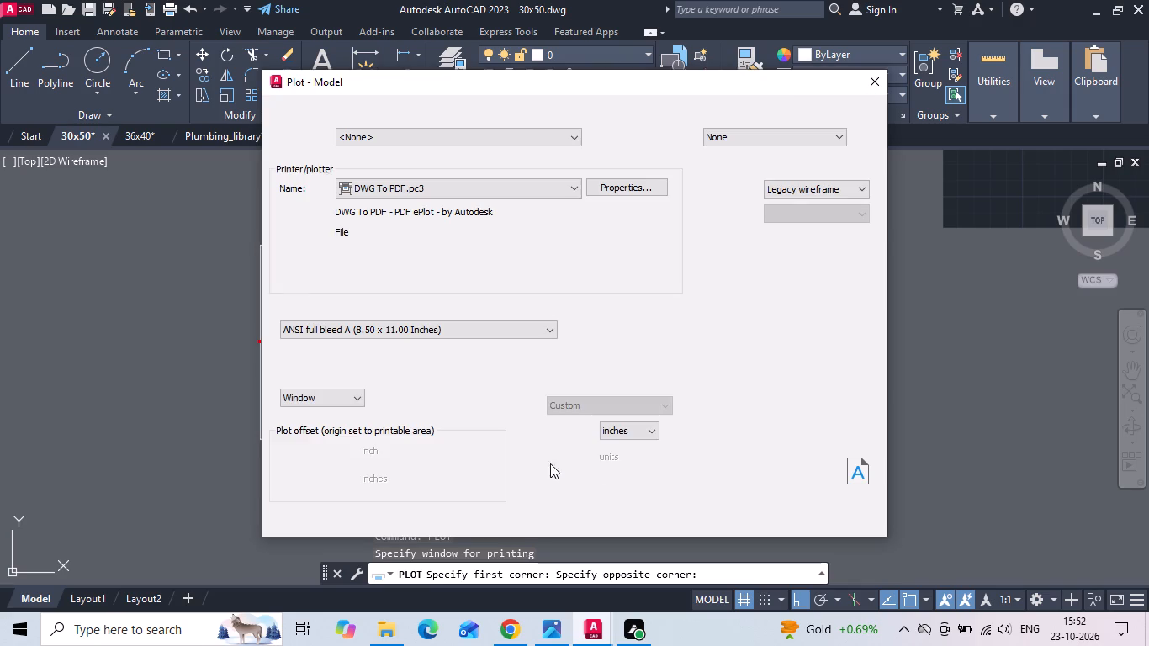
{"action": "left_click", "coordinate": [726, 463]}
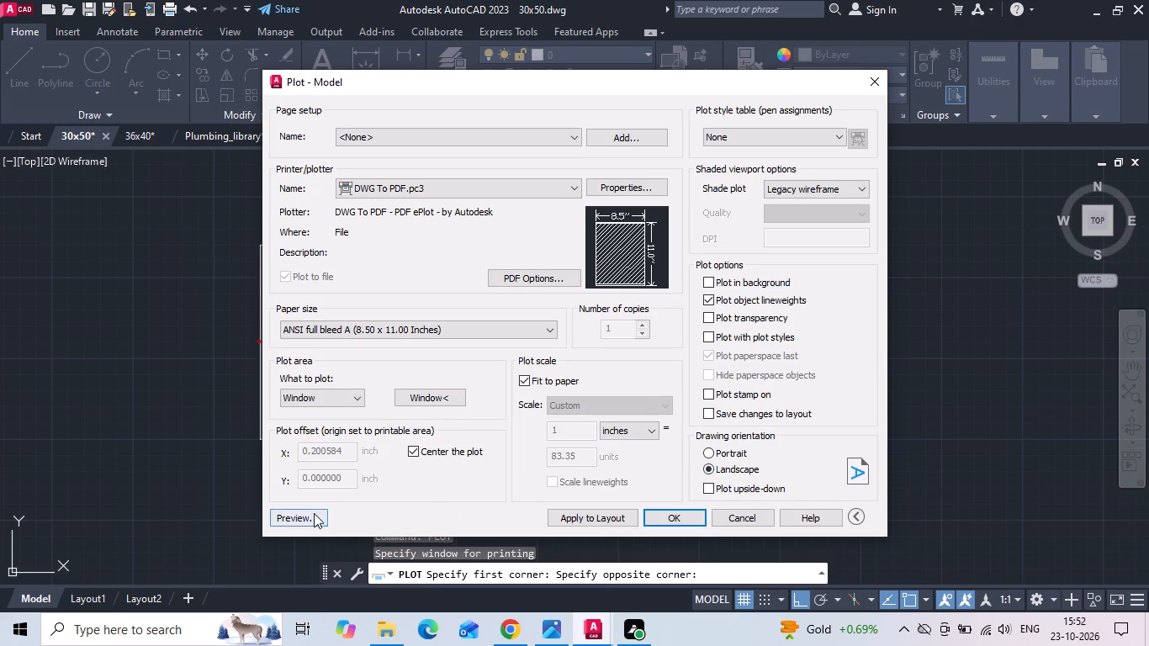
{"action": "left_click", "coordinate": [312, 514]}
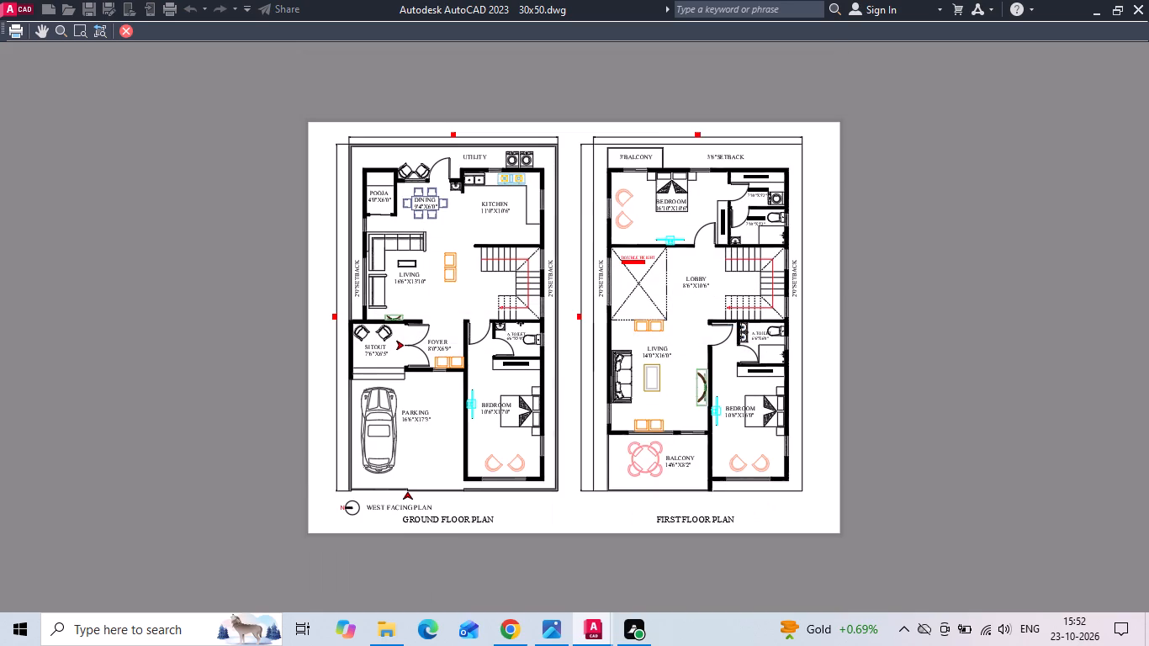
{"action": "key", "text": "space"}
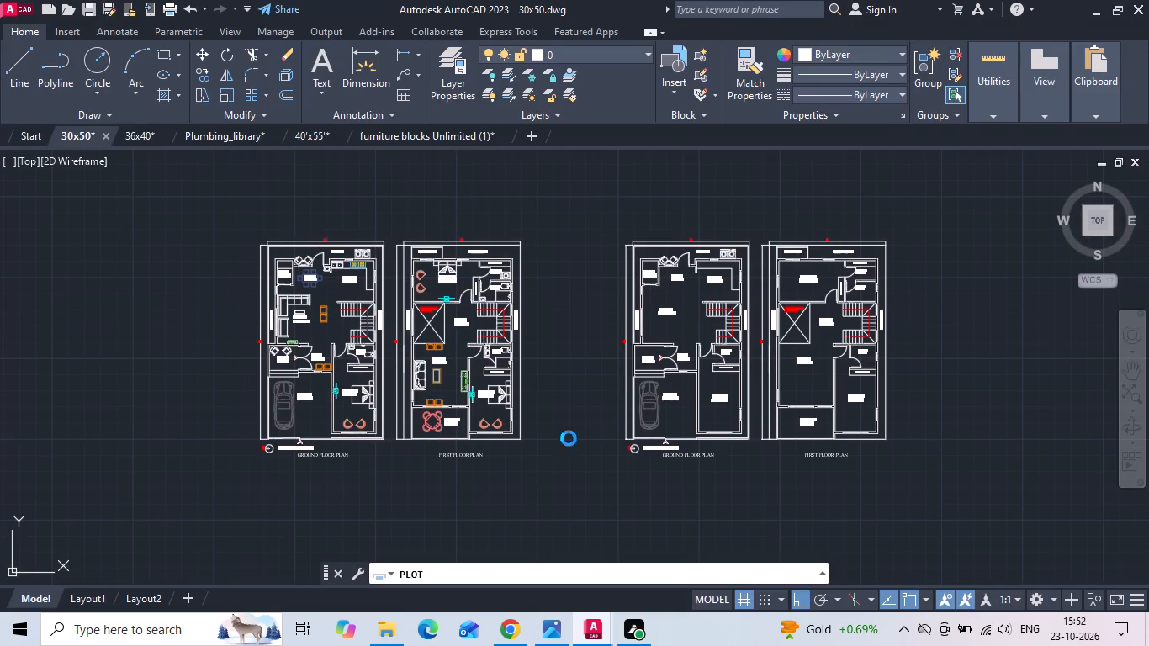
Plot to a PDF named 30x50 PLAN in the desktop folder INTERNSHIP, subfolder 23102026, and close the PDF viewer.
{"action": "left_click", "coordinate": [659, 516]}
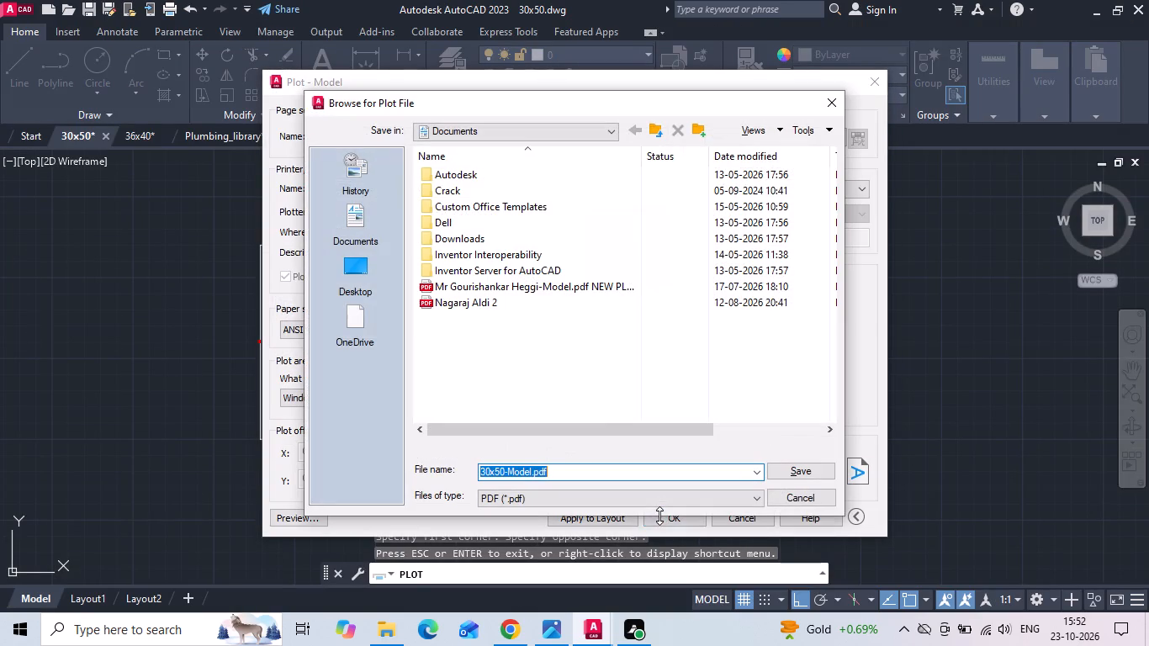
{"action": "left_click", "coordinate": [362, 267]}
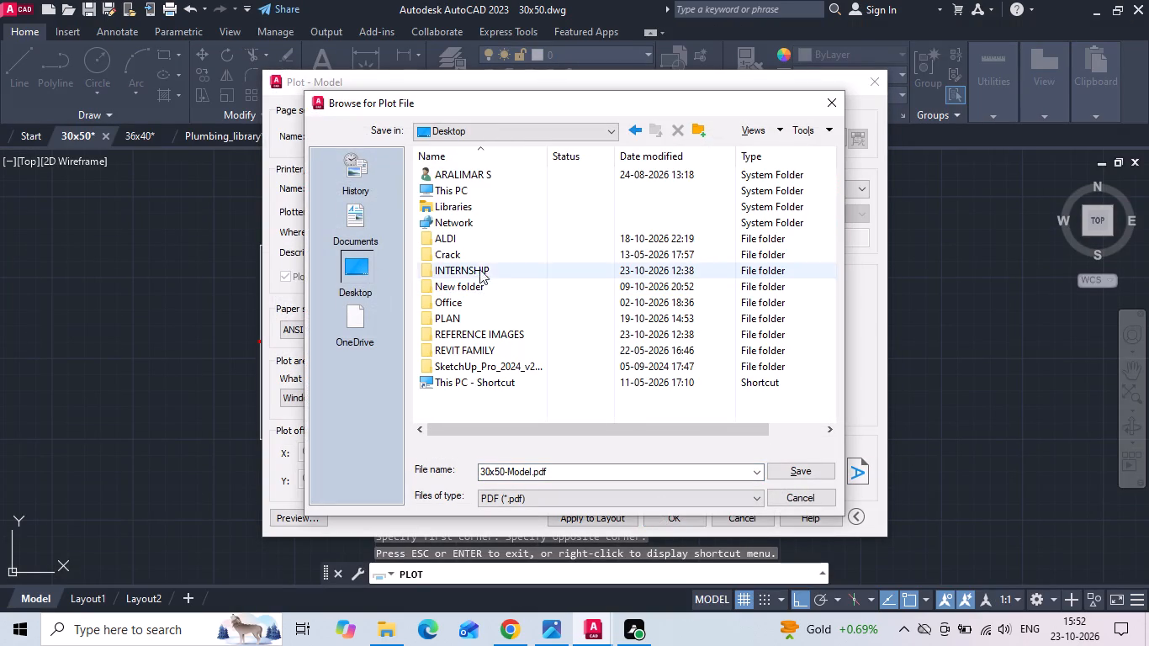
{"action": "double_click", "coordinate": [475, 267]}
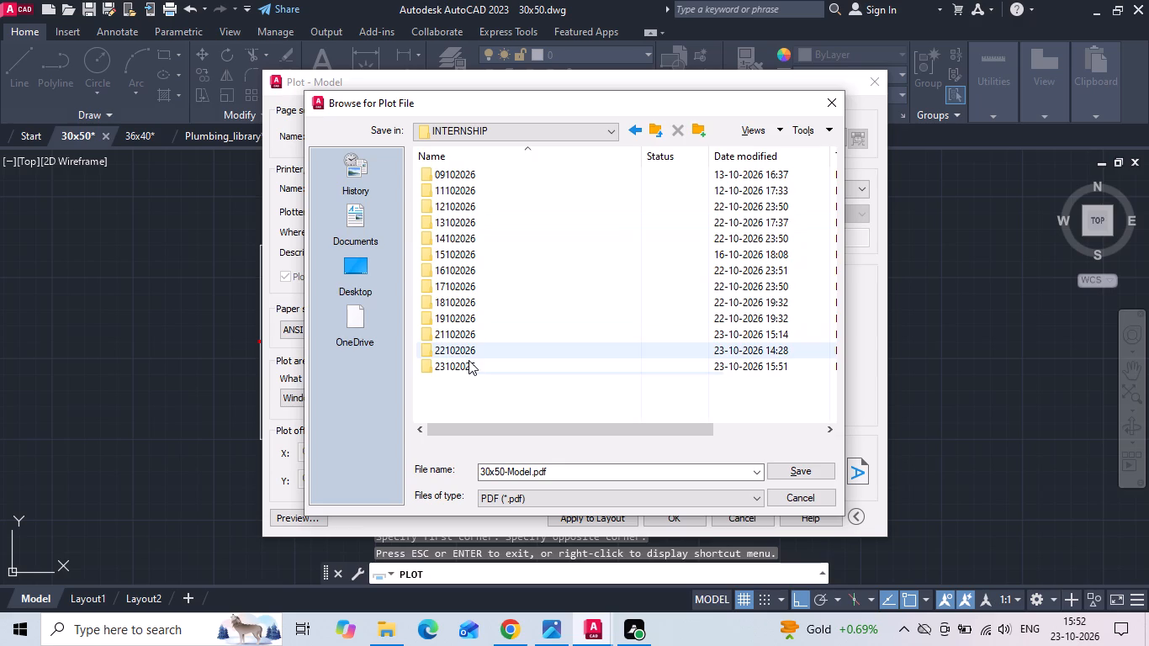
{"action": "double_click", "coordinate": [469, 363]}
{"action": "left_click", "coordinate": [560, 476]}
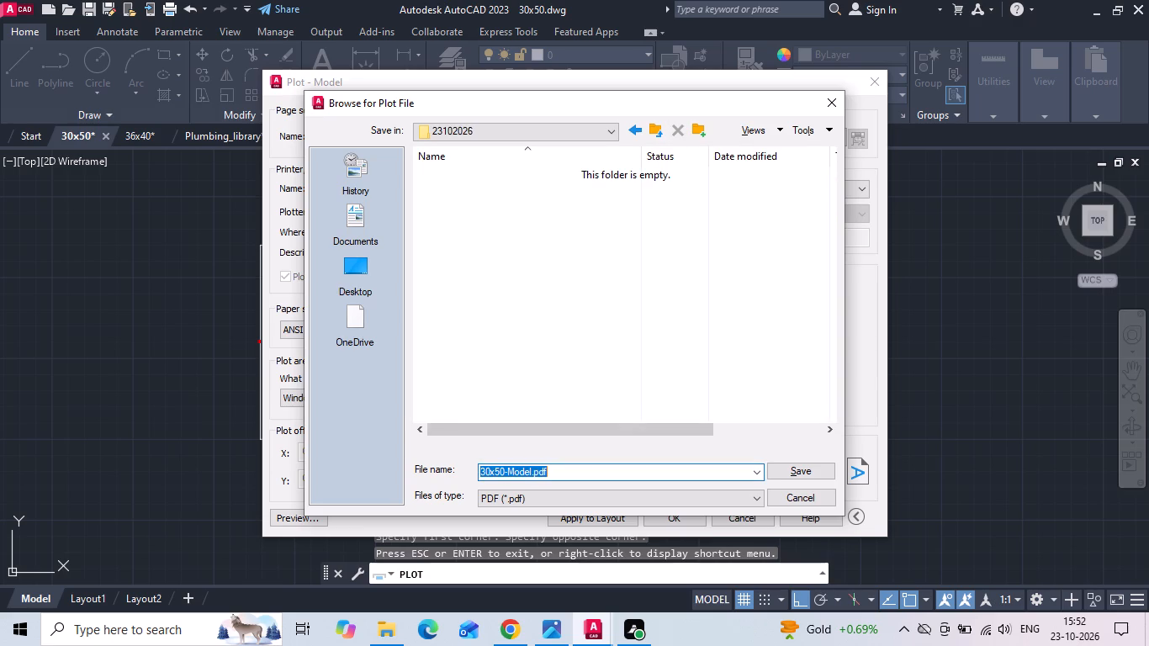
{"action": "left_click", "coordinate": [561, 477]}
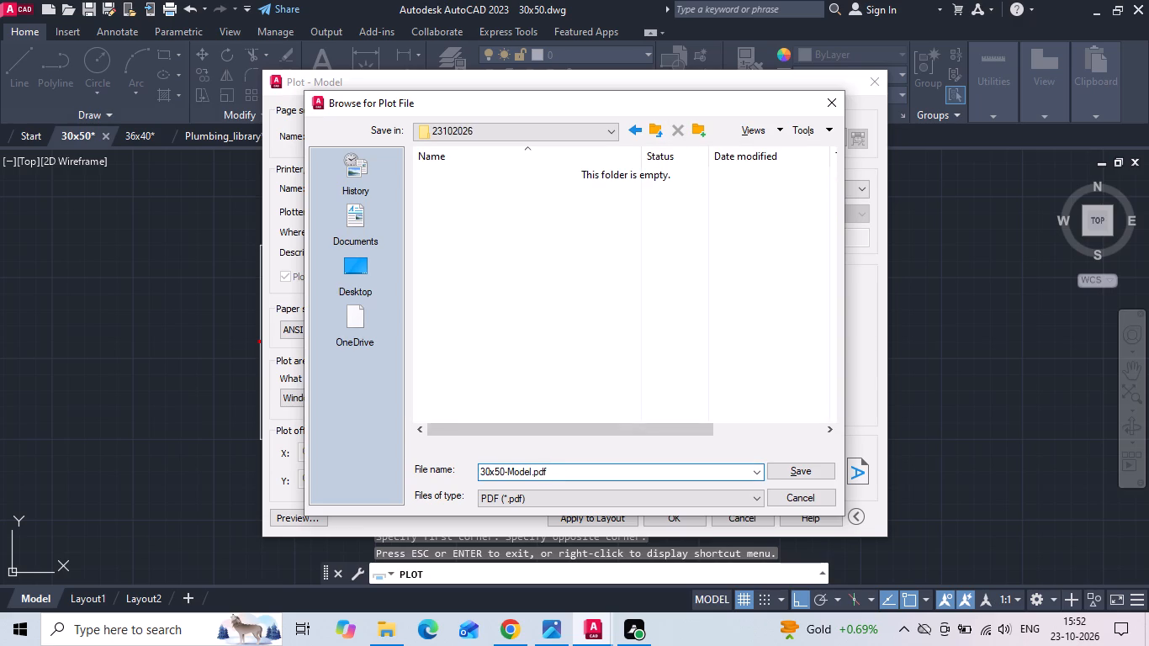
{"action": "key", "text": "BackSpace"}
{"action": "key", "text": "BackSpace"}
{"action": "key", "text": "BackSpace"}
{"action": "key", "text": "BackSpace"}
{"action": "key", "text": "BackSpace"}
{"action": "key", "text": "BackSpace"}
{"action": "key", "text": "BackSpace"}
{"action": "key", "text": "BackSpace"}
{"action": "key", "text": "BackSpace"}
{"action": "key", "text": "BackSpace"}
{"action": "key", "text": "space"}
{"action": "type", "text": "PLAN"}
{"action": "key", "text": "space"}
{"action": "left_click", "coordinate": [824, 469]}
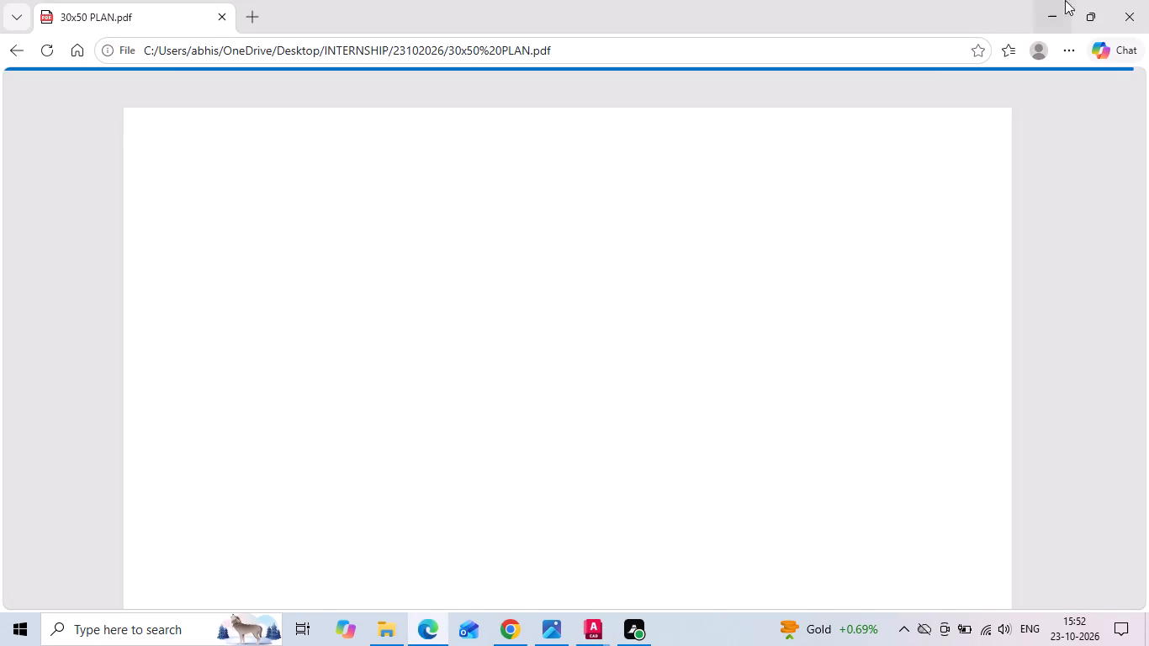
{"action": "left_click", "coordinate": [1133, 0]}
Set up a single-sheet plot from the previous plot settings, windowing only the furnished ground floor plan; preview it and set portrait orientation.
{"action": "type", "text": "PLOT"}
{"action": "key", "text": "space"}
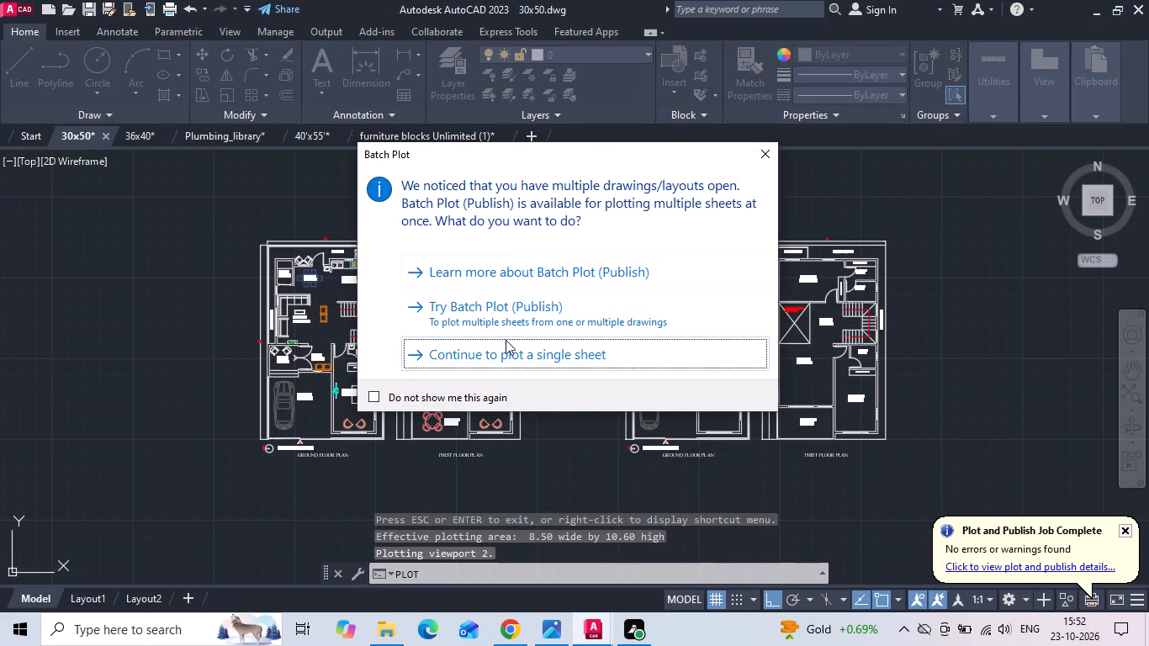
{"action": "left_click", "coordinate": [501, 350]}
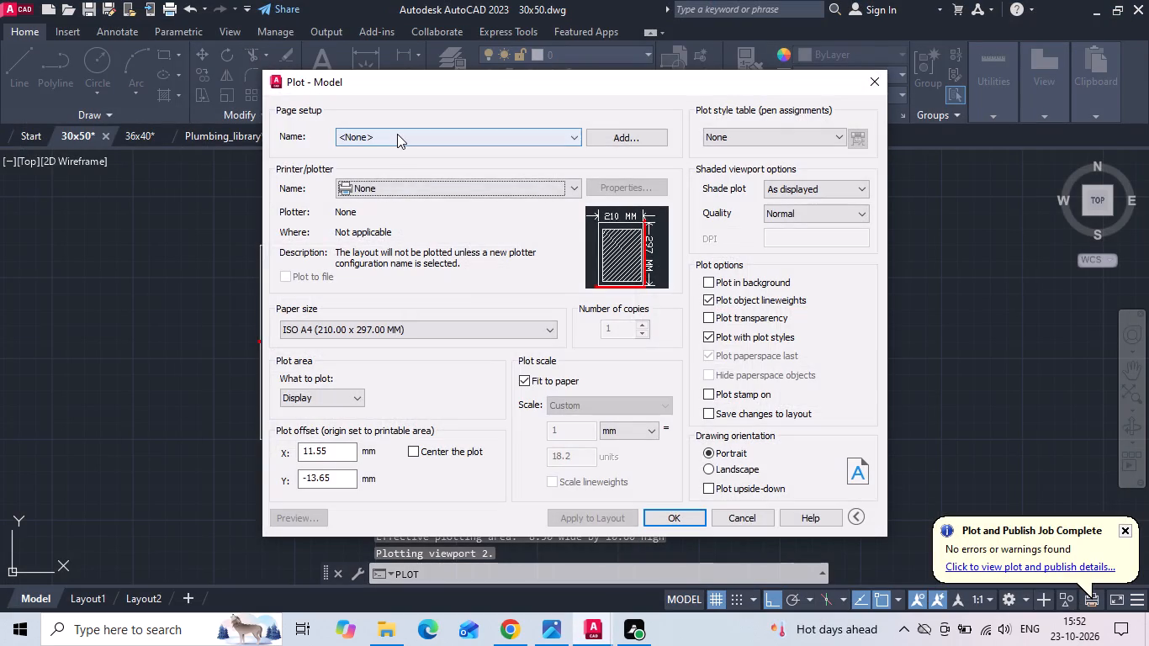
{"action": "left_click", "coordinate": [397, 134]}
{"action": "left_click", "coordinate": [388, 168]}
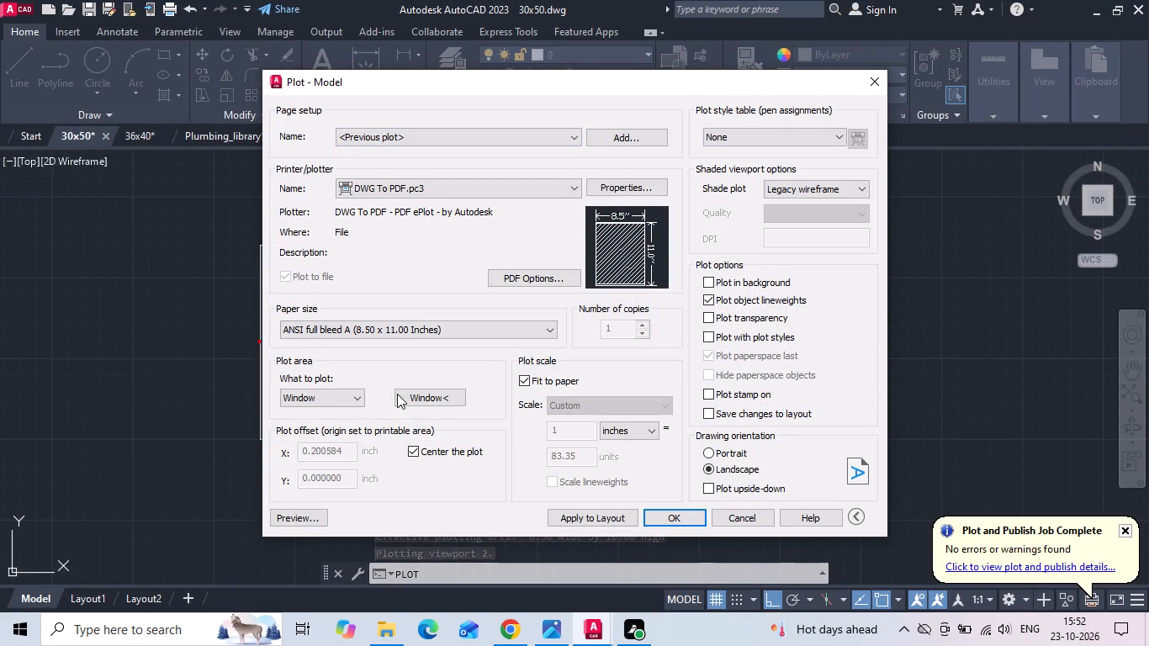
{"action": "left_click", "coordinate": [406, 394]}
{"action": "scroll", "coordinate": [224, 275], "scroll_direction": "up", "scroll_amount": 1}
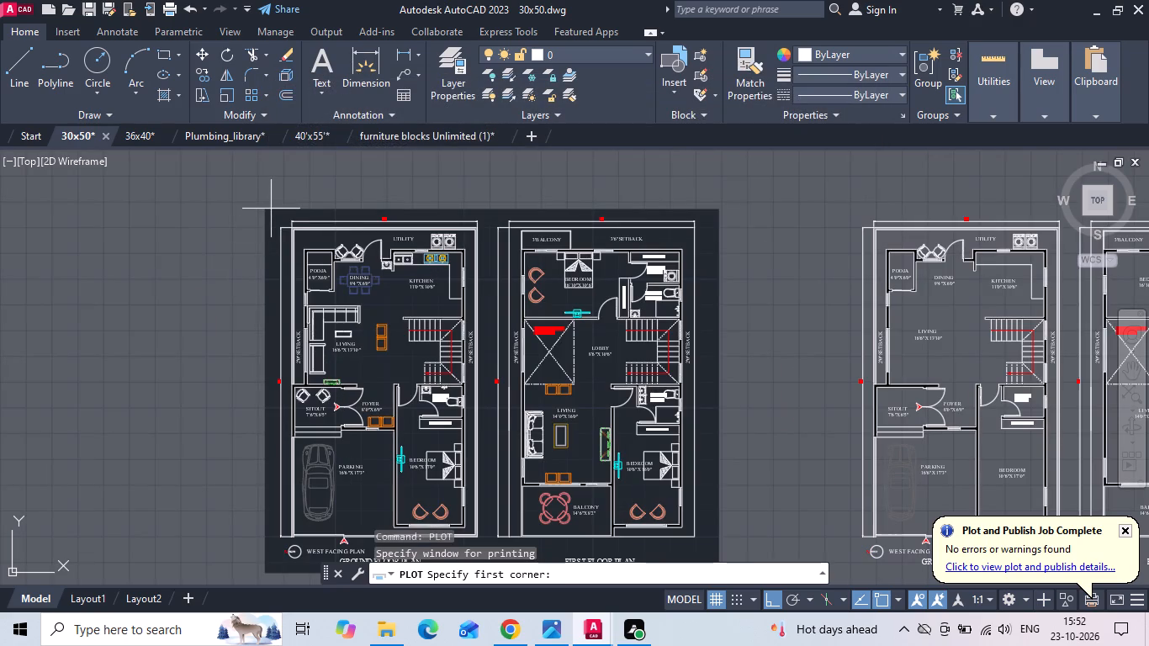
{"action": "left_click", "coordinate": [271, 209]}
{"action": "middle_click_drag", "start_coordinate": [336, 352], "coordinate": [343, 283]}
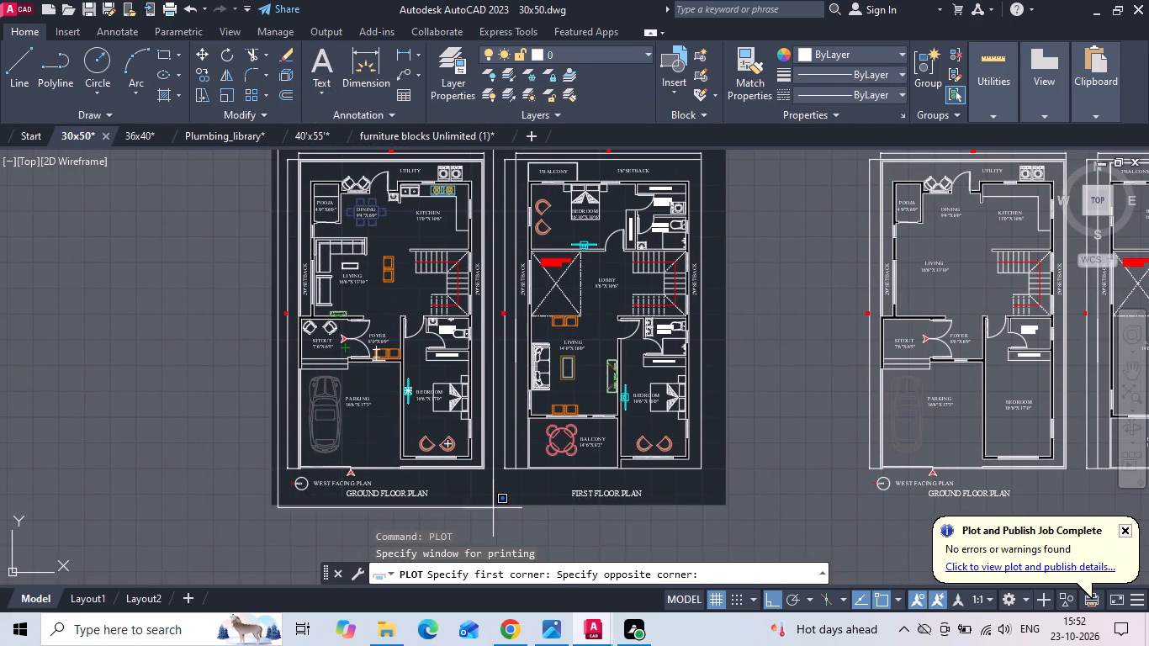
{"action": "left_click", "coordinate": [495, 506]}
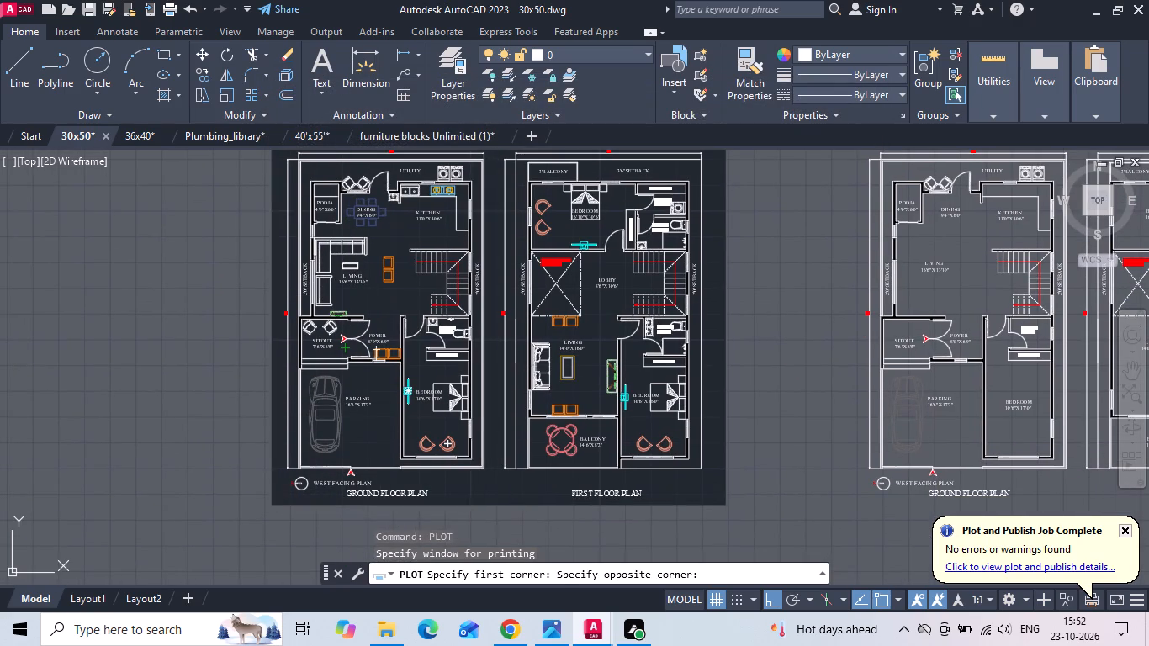
{"action": "left_click", "coordinate": [289, 525]}
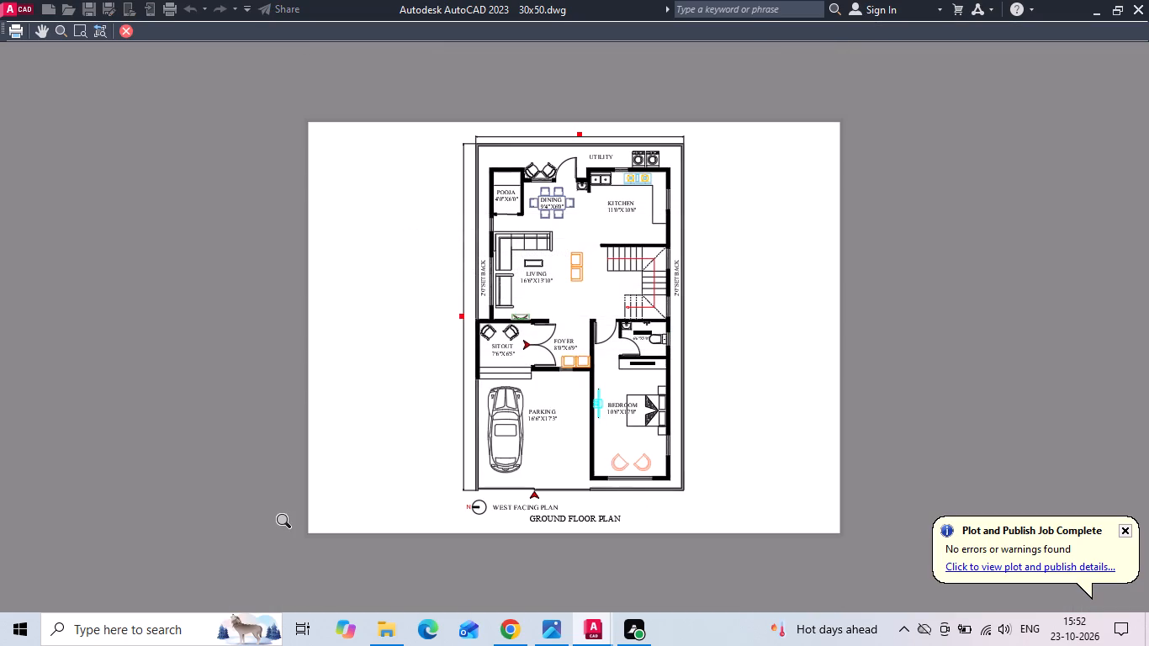
{"action": "key", "text": "space"}
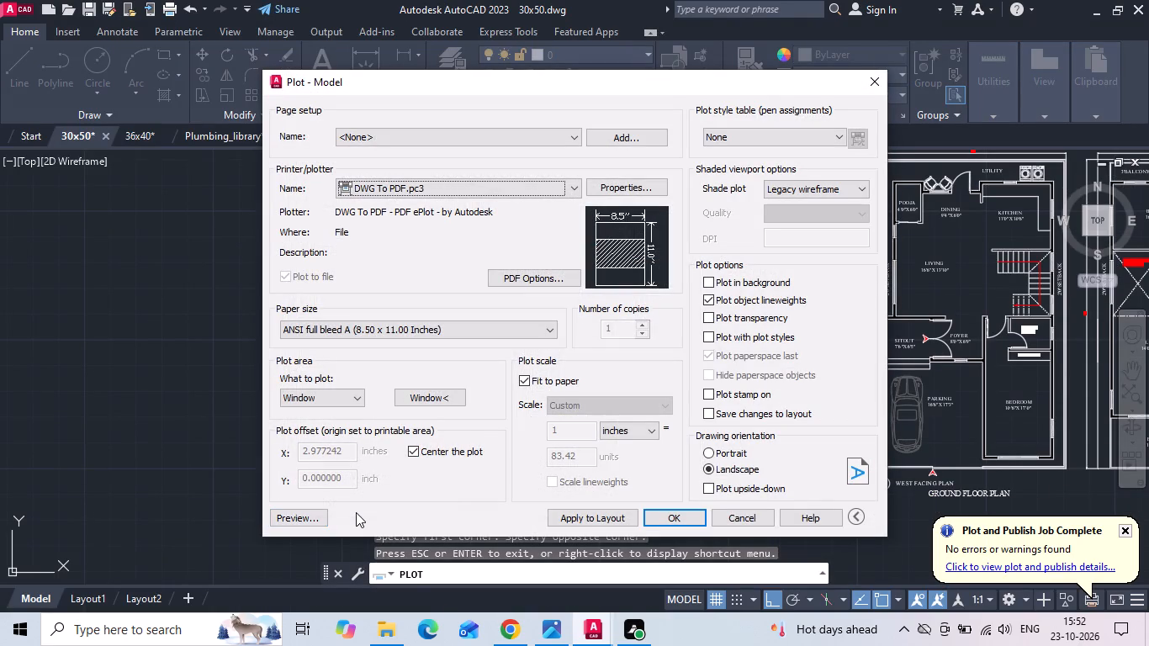
{"action": "left_click", "coordinate": [706, 450]}
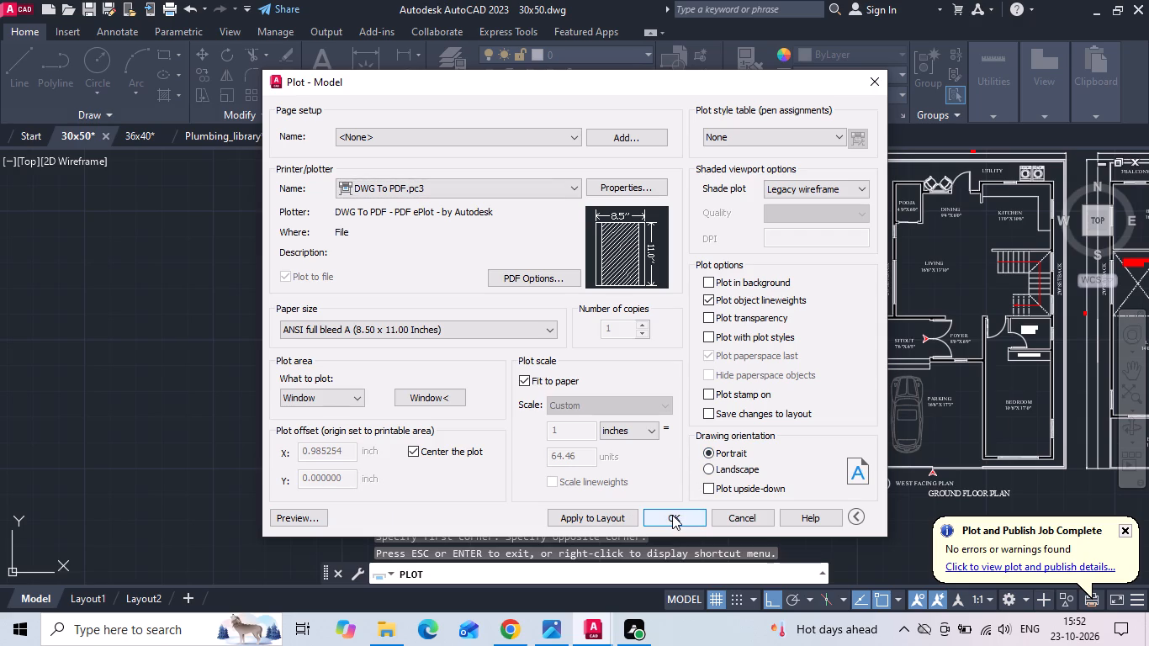
Plot the ground floor plan to a PDF named 30x50 GF in the 23102026 folder and close the PDF viewer.
{"action": "left_click", "coordinate": [672, 515]}
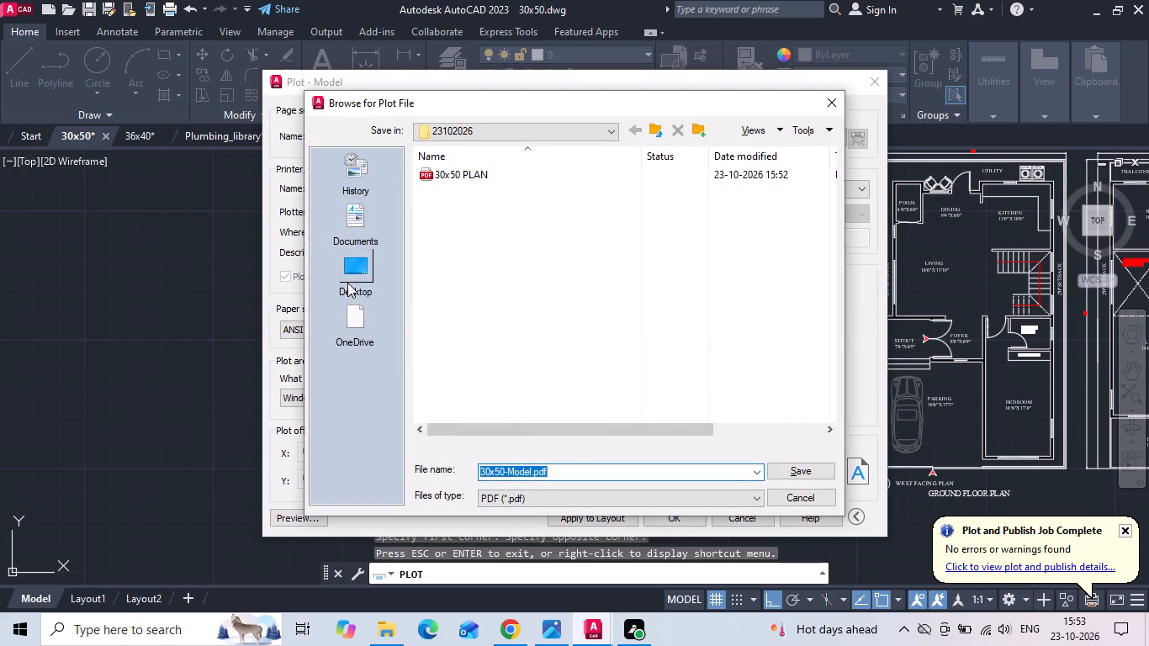
{"action": "left_click", "coordinate": [560, 470]}
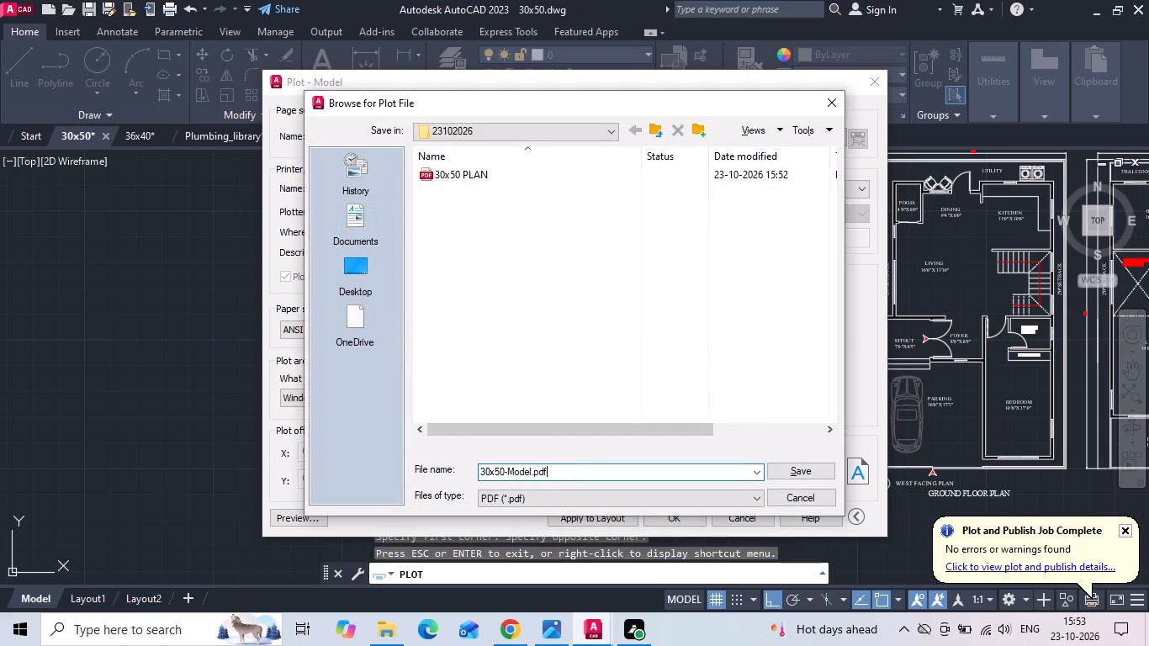
{"action": "key", "text": "BackSpace"}
{"action": "key", "text": "BackSpace"}
{"action": "key", "text": "BackSpace"}
{"action": "key", "text": "BackSpace"}
{"action": "key", "text": "BackSpace"}
{"action": "key", "text": "BackSpace"}
{"action": "key", "text": "BackSpace"}
{"action": "key", "text": "BackSpace"}
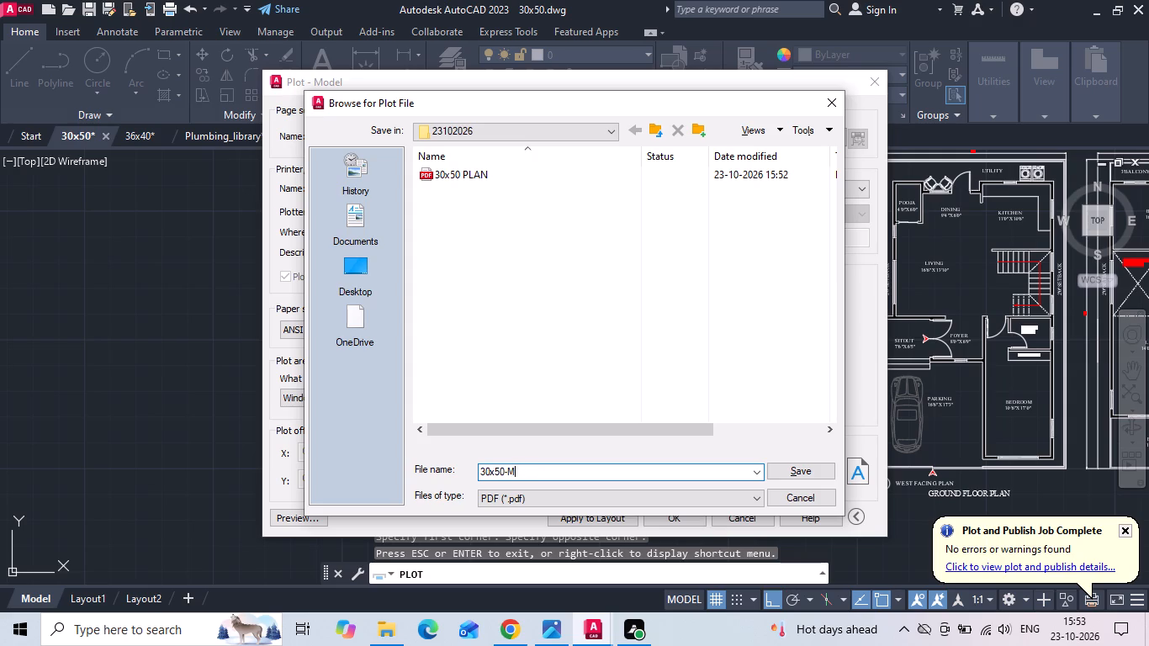
{"action": "key", "text": "BackSpace"}
{"action": "key", "text": "BackSpace"}
{"action": "key", "text": "space"}
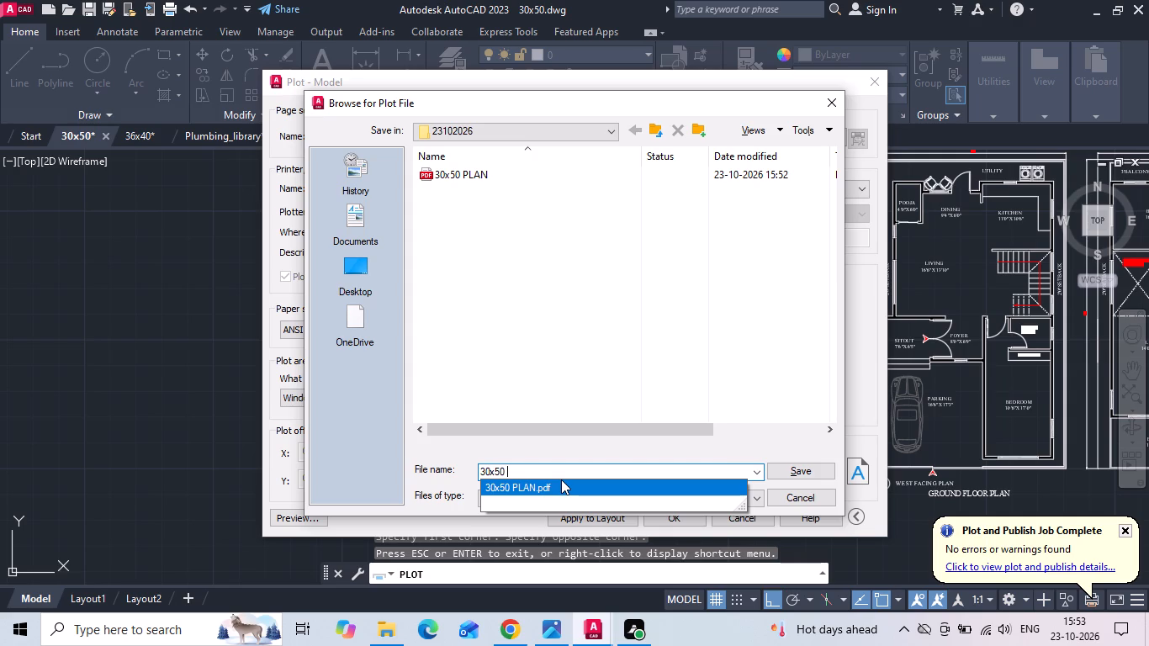
{"action": "type", "text": "GF"}
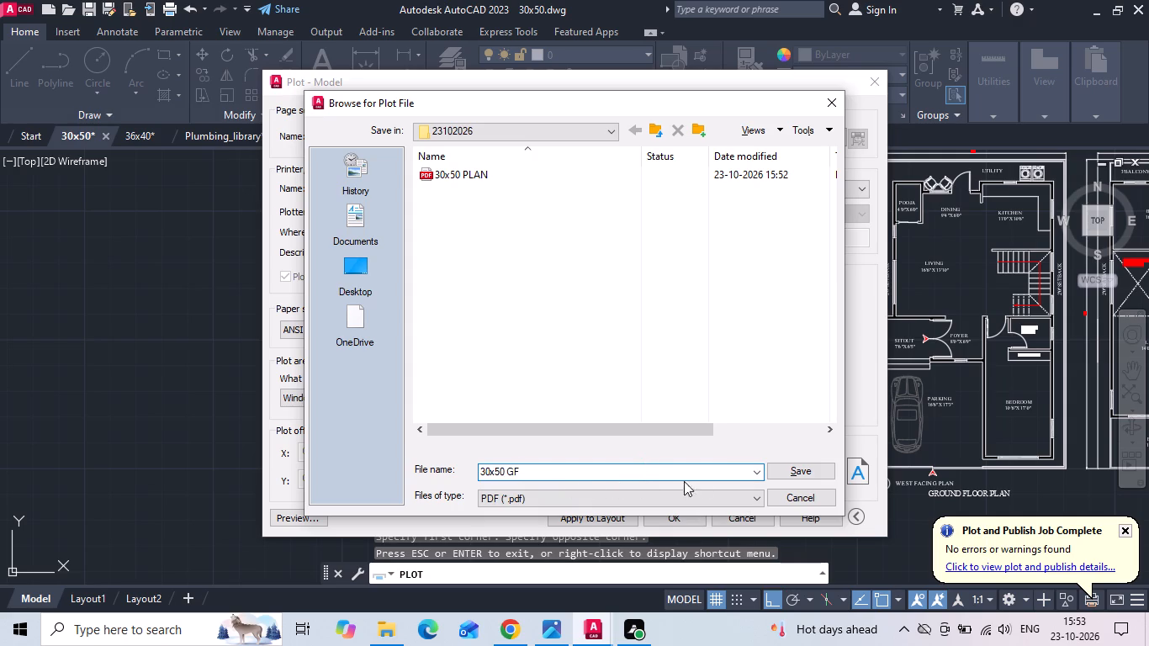
{"action": "left_click", "coordinate": [778, 468]}
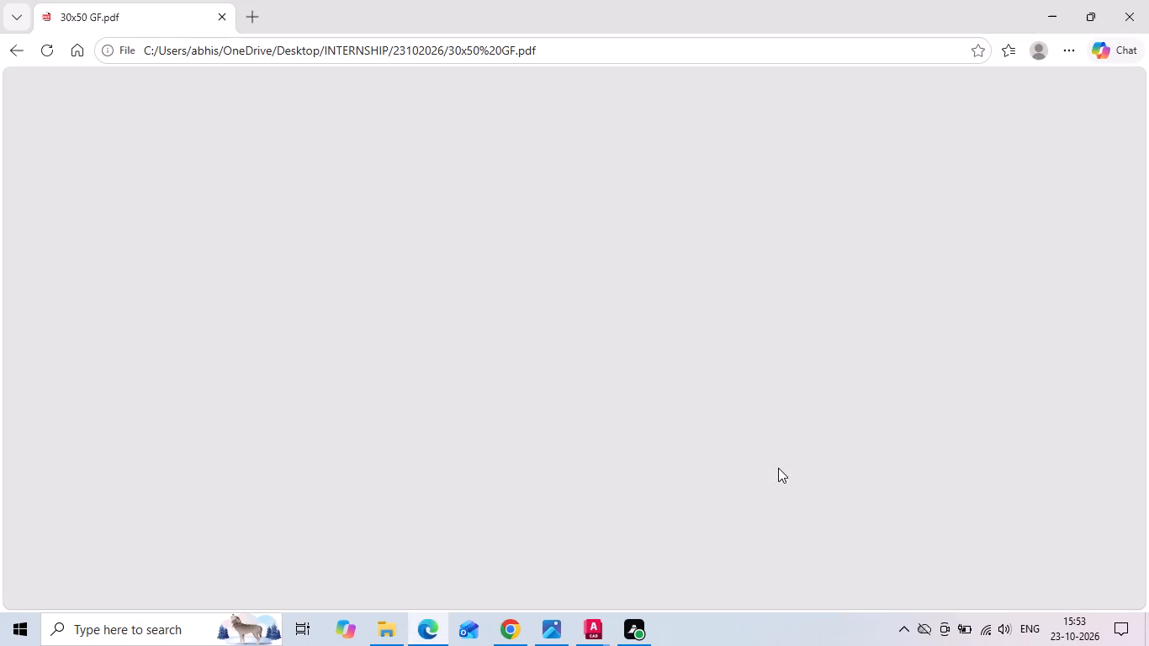
{"action": "left_click", "coordinate": [1126, 9]}
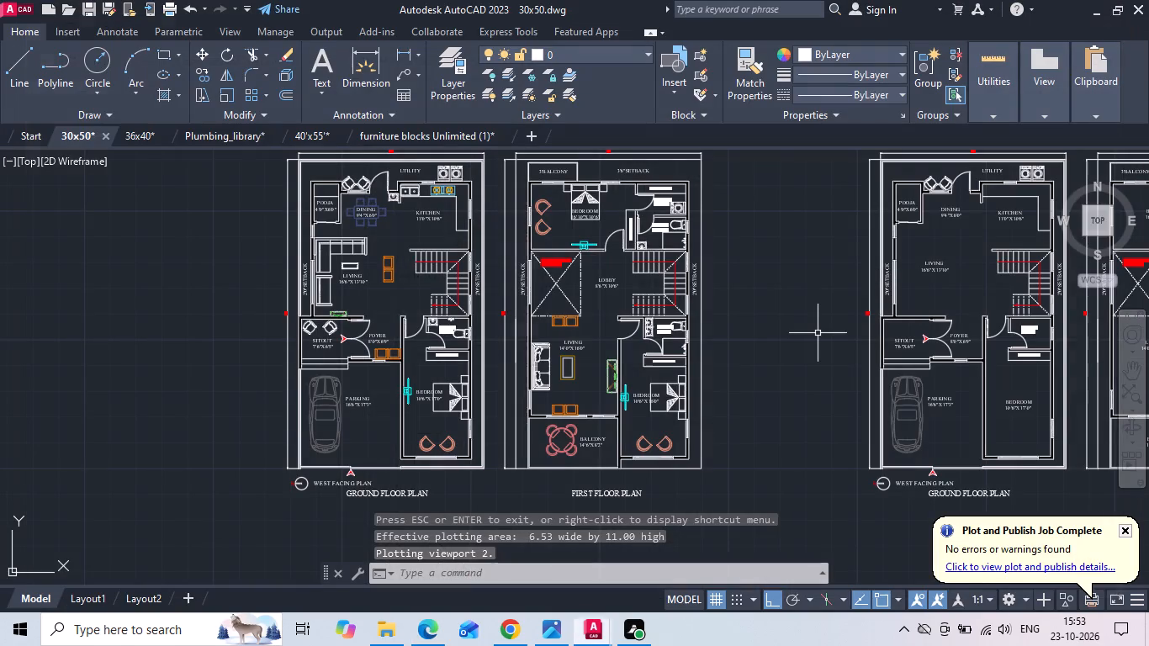
Start a single-sheet plot and load the page setup of the previous plot.
{"action": "type", "text": "PLOT"}
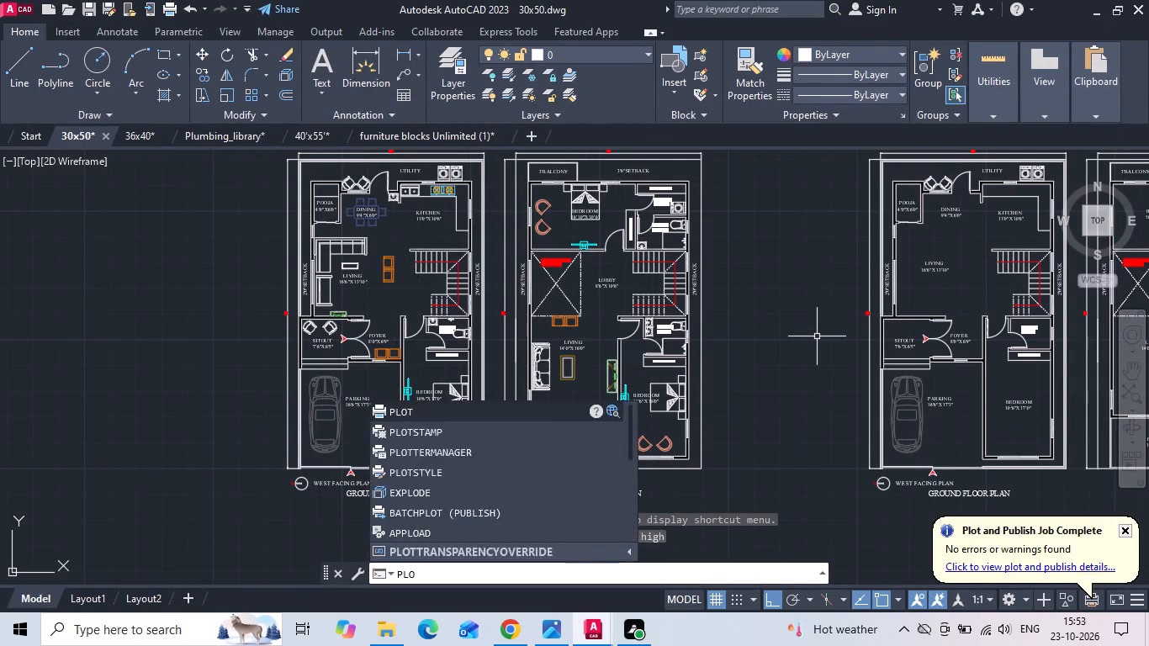
{"action": "key", "text": "space"}
{"action": "left_click", "coordinate": [510, 354]}
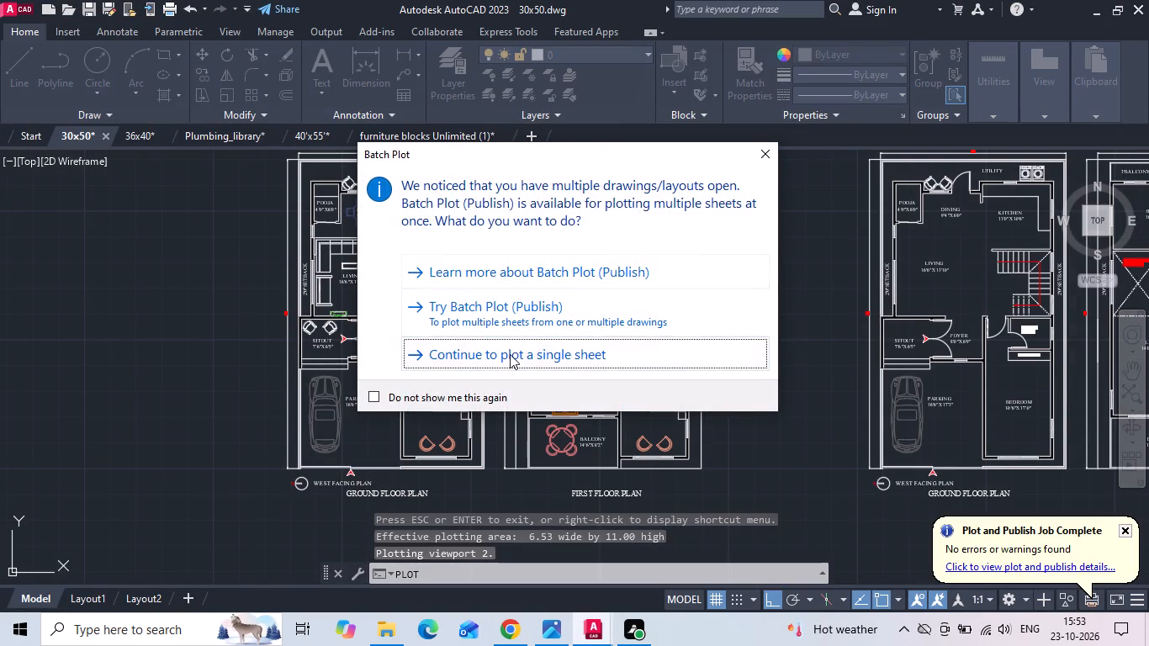
{"action": "left_click", "coordinate": [439, 134]}
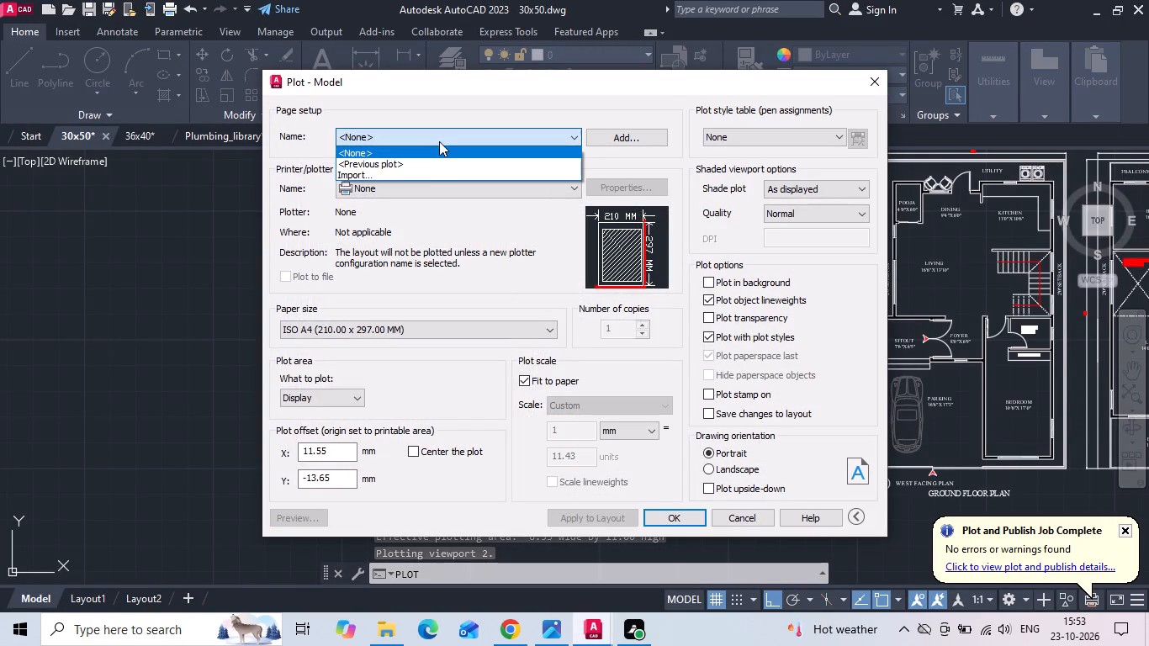
{"action": "left_click", "coordinate": [437, 160]}
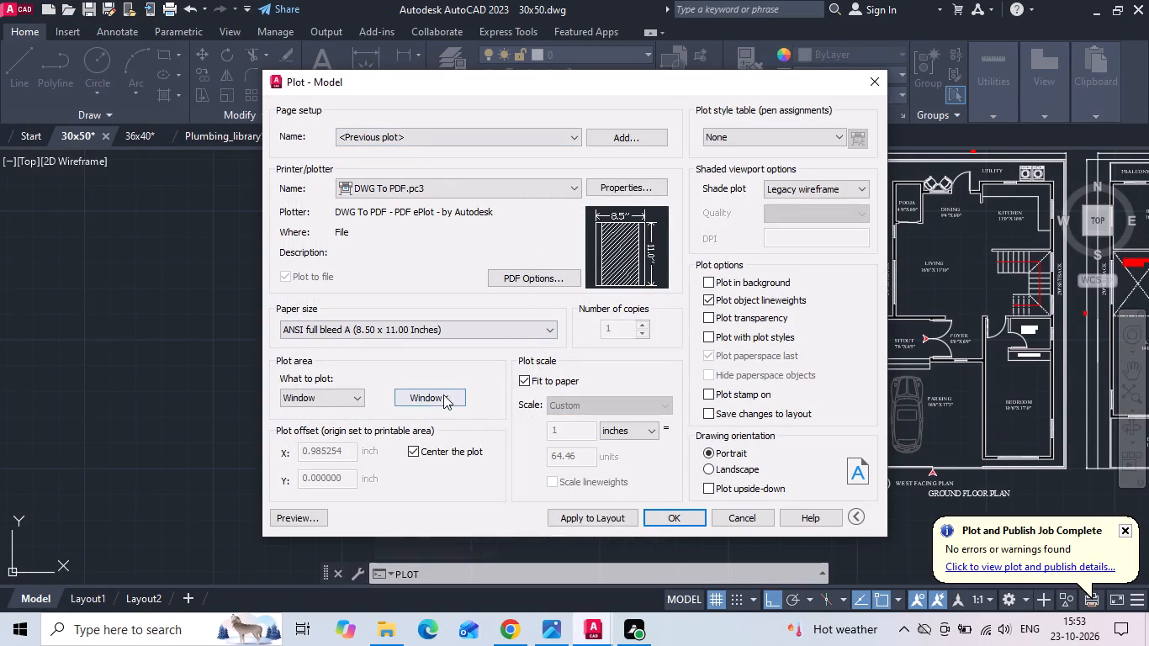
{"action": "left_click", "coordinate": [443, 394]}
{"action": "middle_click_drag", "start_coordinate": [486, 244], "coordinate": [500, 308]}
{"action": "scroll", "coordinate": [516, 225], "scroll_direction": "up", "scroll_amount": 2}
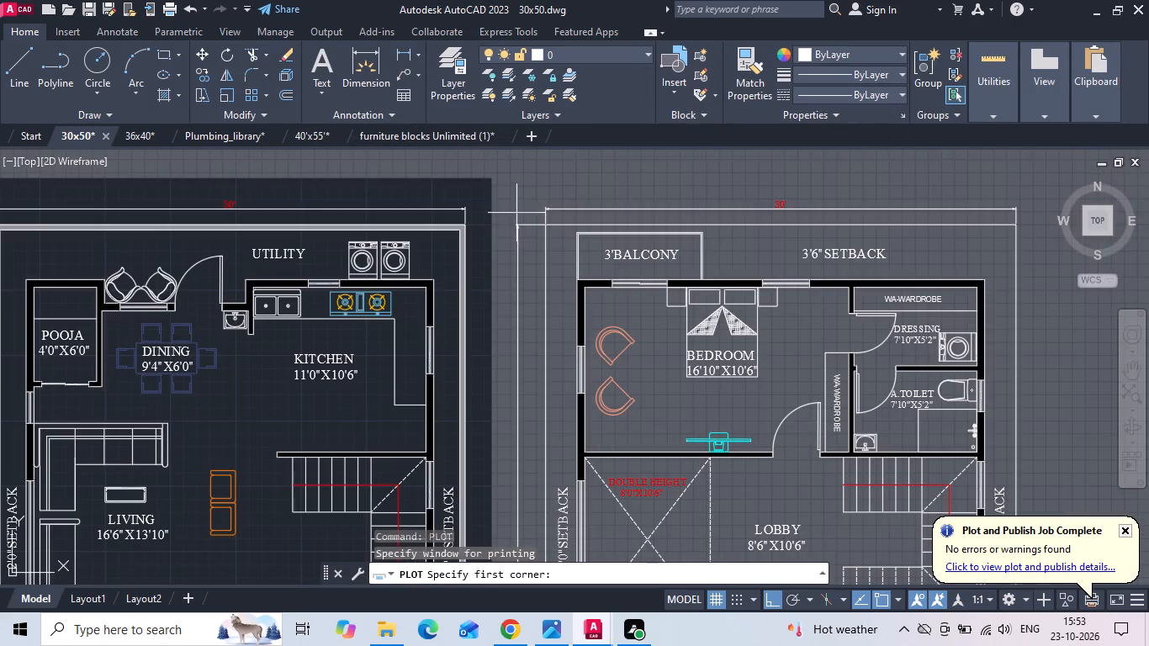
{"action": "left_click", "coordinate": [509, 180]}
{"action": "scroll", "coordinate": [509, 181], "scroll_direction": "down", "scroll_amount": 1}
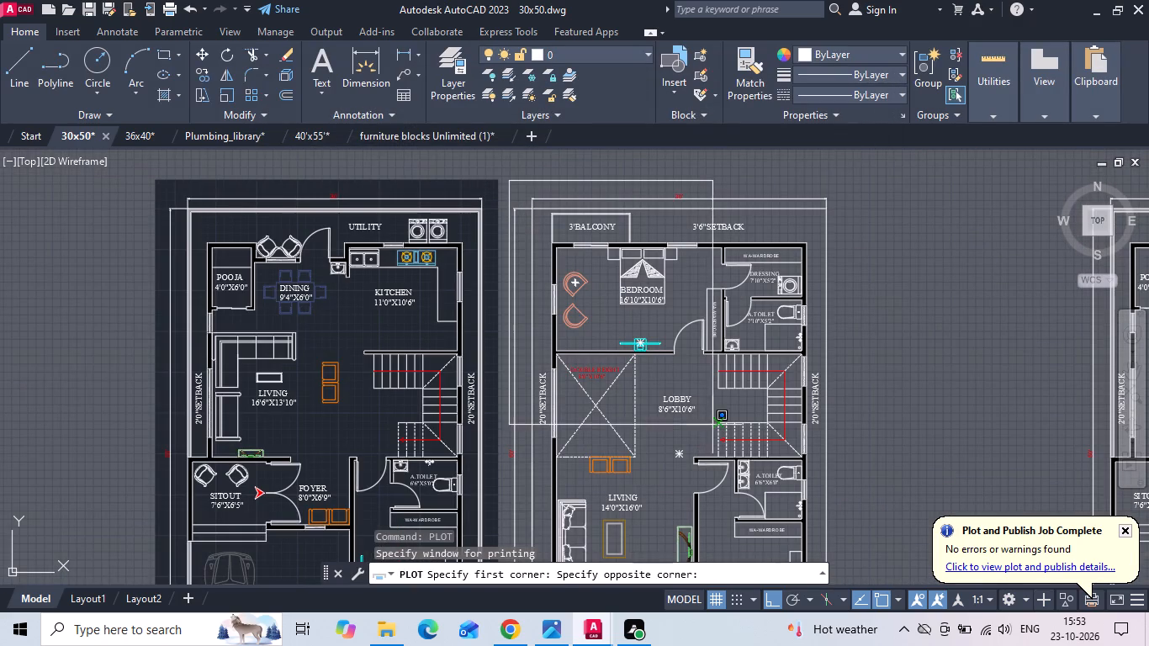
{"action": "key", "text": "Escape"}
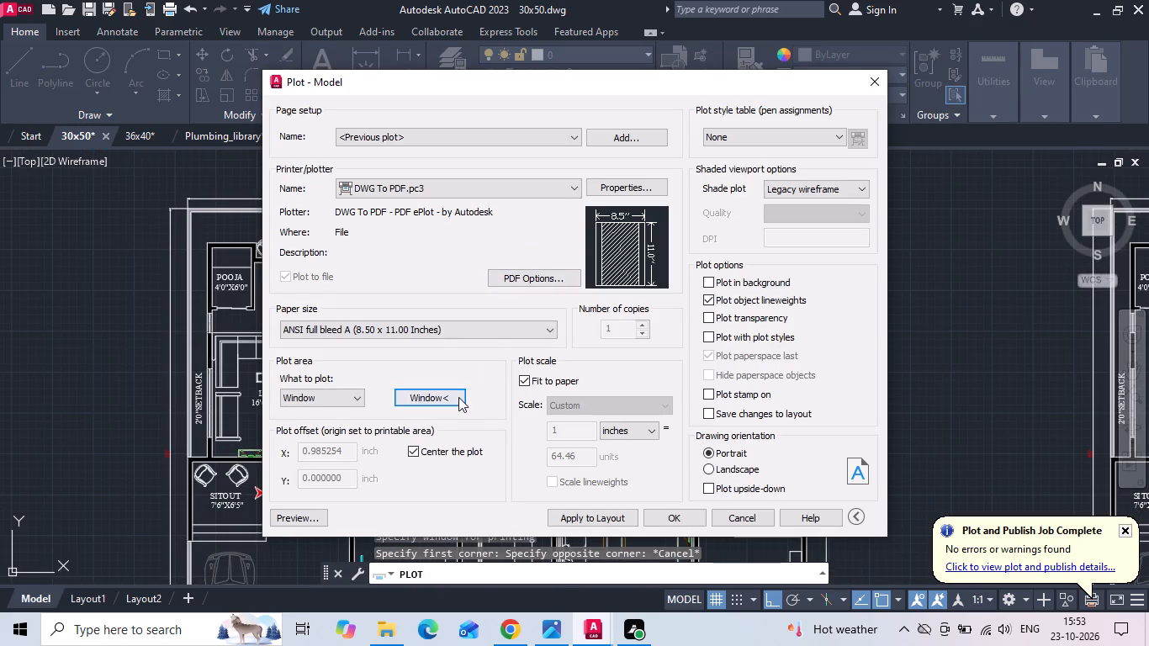
Window only the furnished first floor plan with its title as the plot area and preview the plot.
{"action": "left_click", "coordinate": [458, 395]}
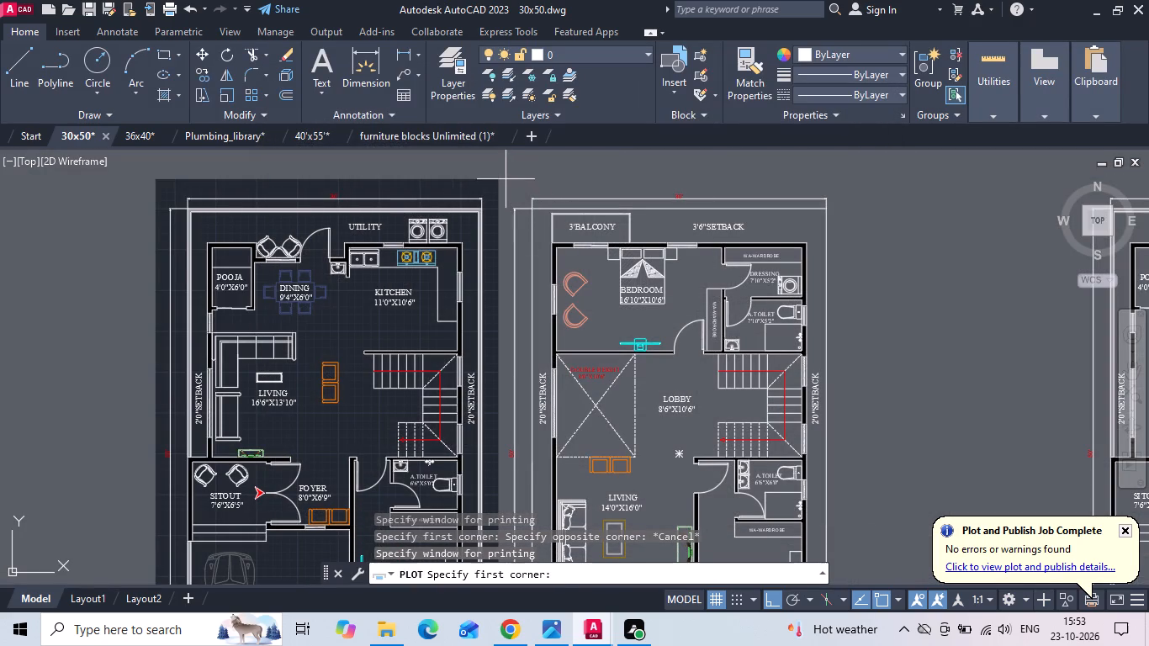
{"action": "left_click", "coordinate": [501, 180]}
{"action": "scroll", "coordinate": [500, 189], "scroll_direction": "down", "scroll_amount": 2}
{"action": "scroll", "coordinate": [627, 432], "scroll_direction": "up", "scroll_amount": 1}
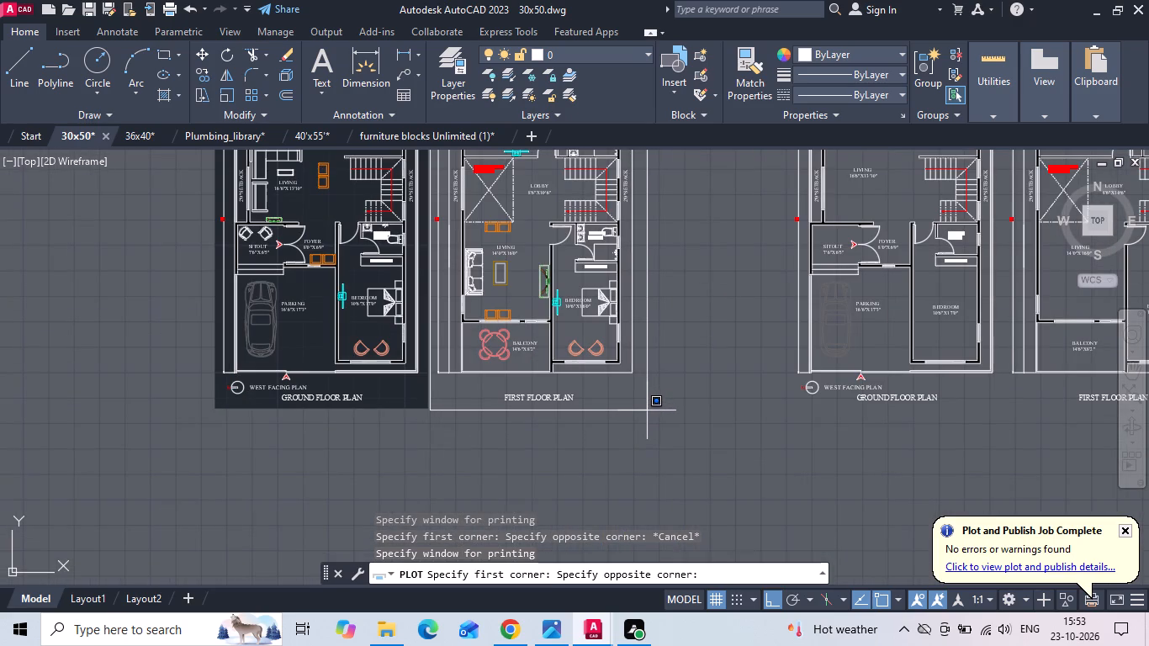
{"action": "left_click", "coordinate": [647, 410]}
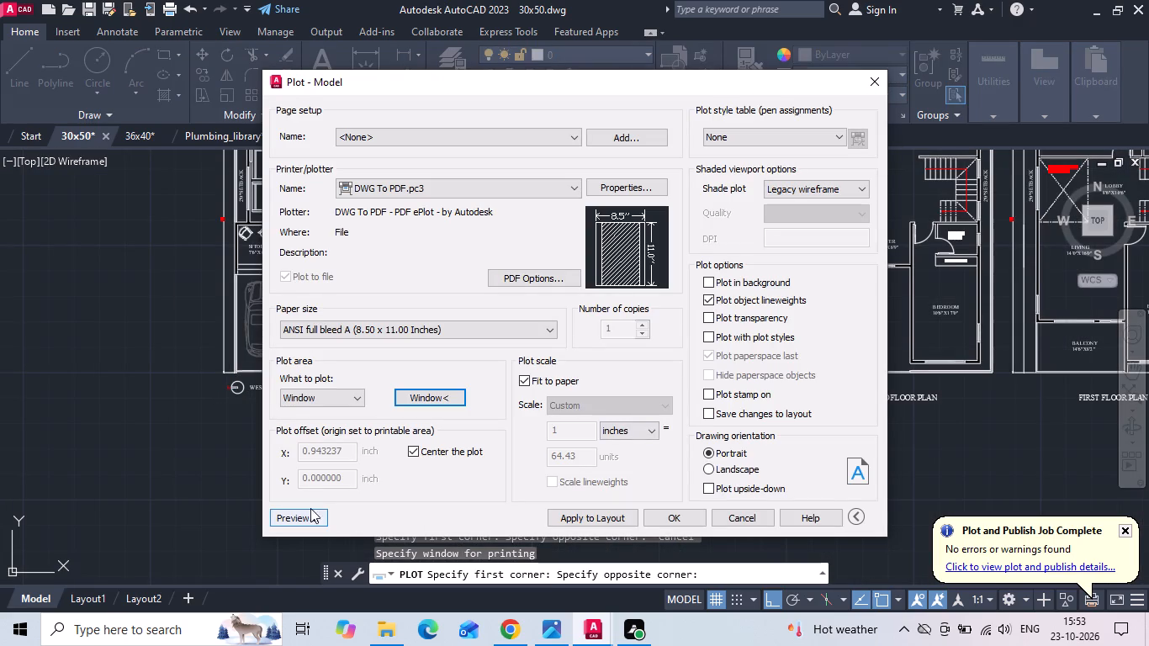
{"action": "left_click", "coordinate": [304, 518]}
{"action": "key", "text": "space"}
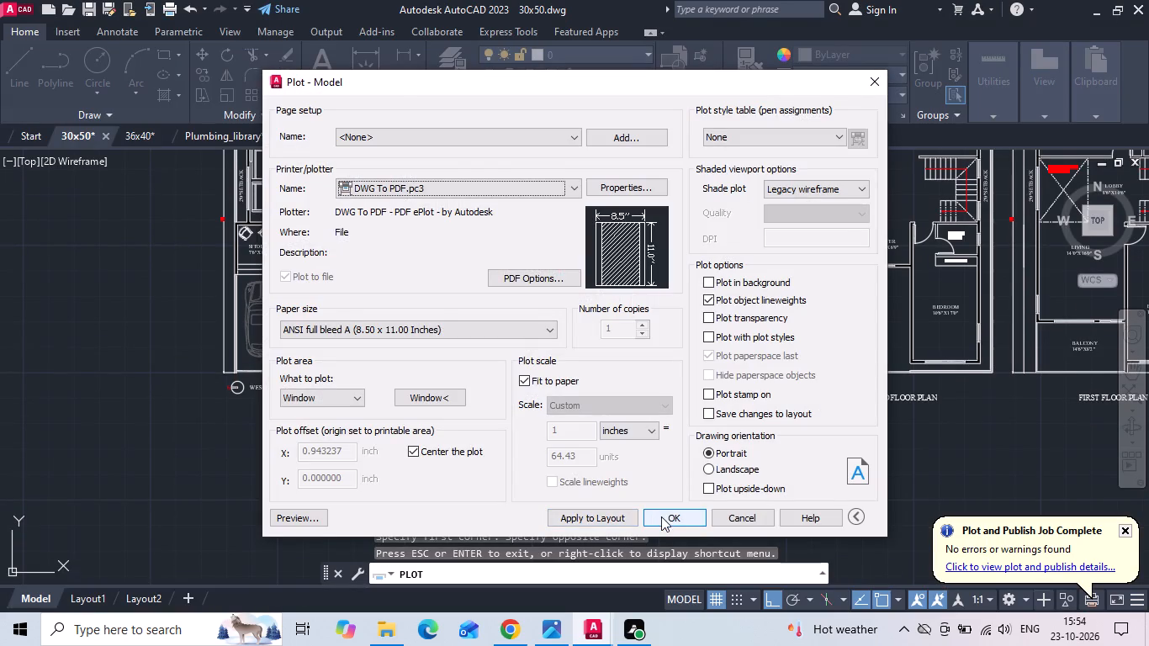
Plot the first floor plan to a PDF named 30x50 FF in the 23102026 folder and close the PDF viewer.
{"action": "left_click", "coordinate": [661, 516]}
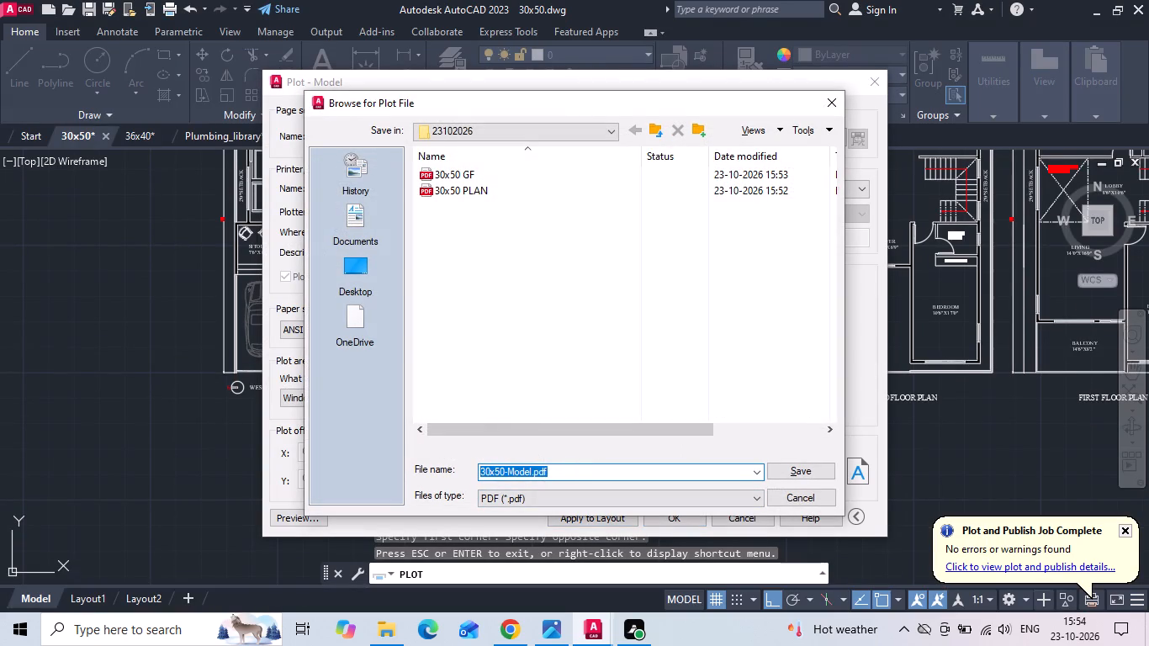
{"action": "left_click", "coordinate": [574, 470]}
{"action": "key", "text": "BackSpace"}
{"action": "key", "text": "BackSpace"}
{"action": "key", "text": "BackSpace"}
{"action": "key", "text": "BackSpace"}
{"action": "key", "text": "BackSpace"}
{"action": "key", "text": "BackSpace"}
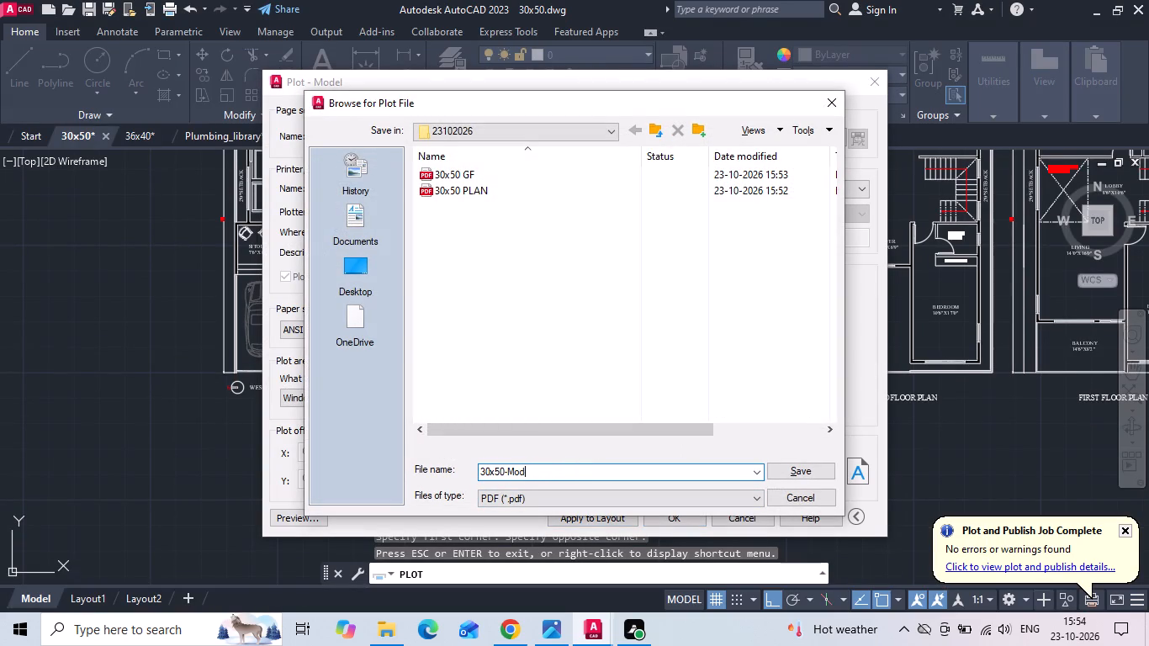
{"action": "key", "text": "BackSpace"}
{"action": "key", "text": "BackSpace"}
{"action": "key", "text": "BackSpace"}
{"action": "key", "text": "BackSpace"}
{"action": "key", "text": "space"}
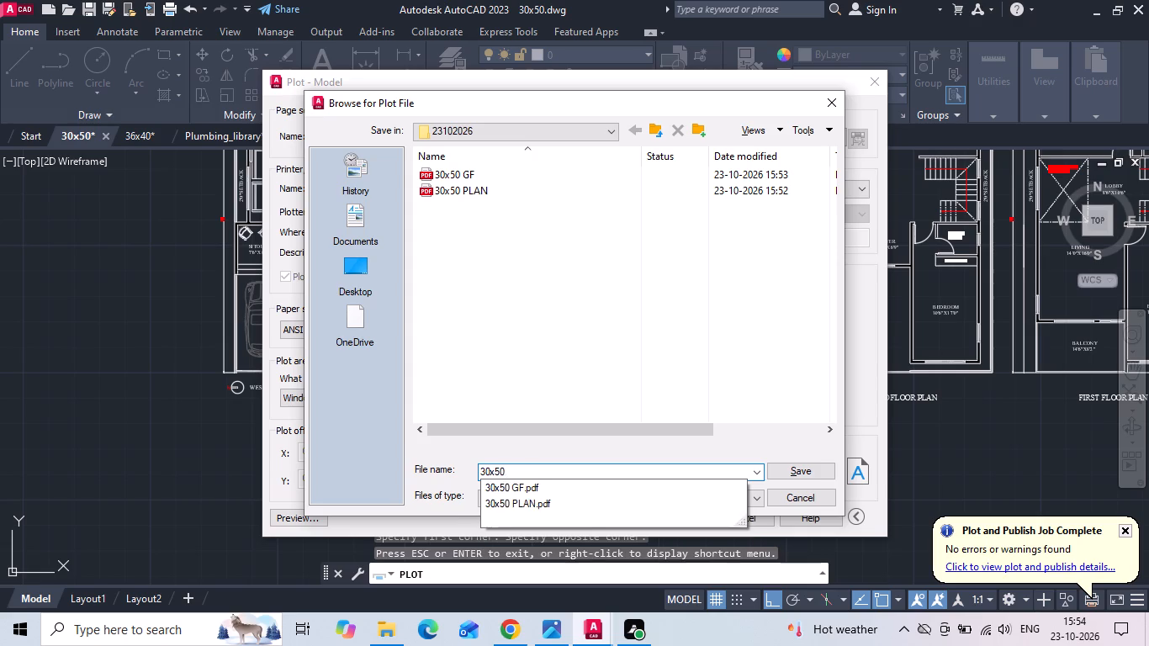
{"action": "type", "text": "FF"}
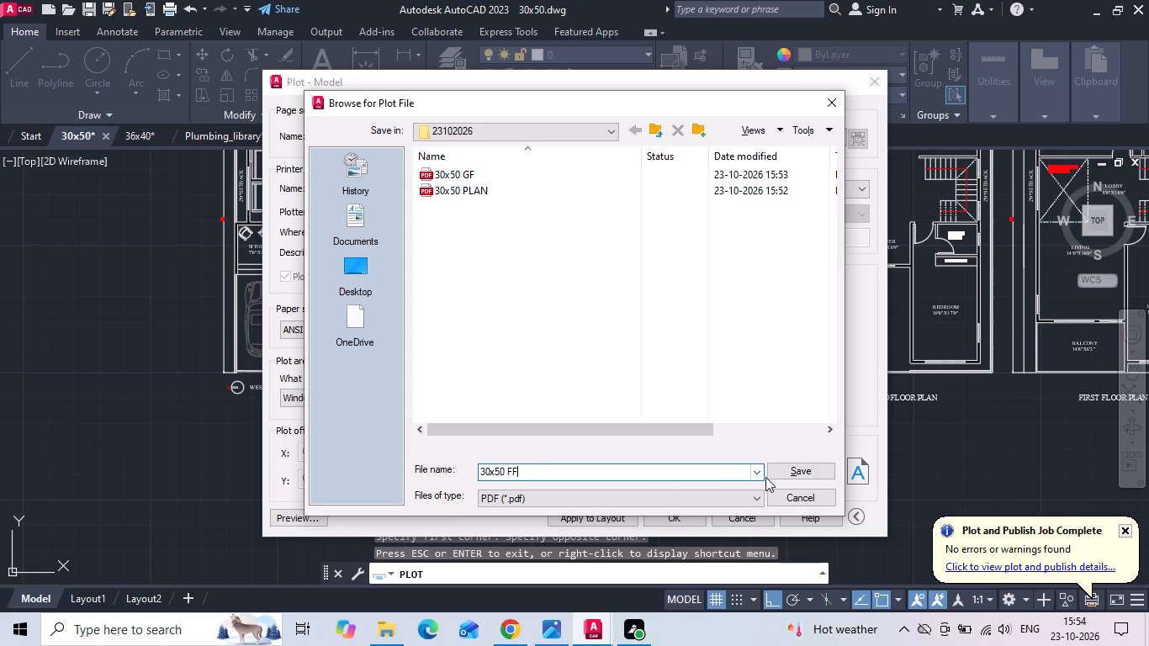
{"action": "left_click", "coordinate": [783, 477]}
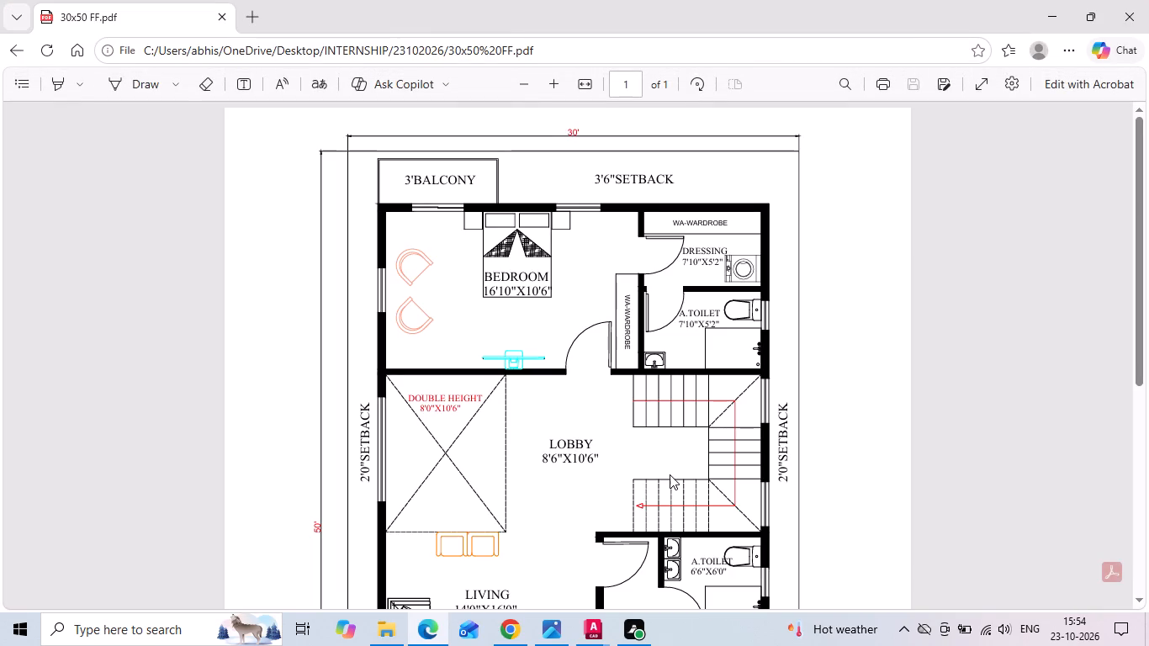
{"action": "left_click", "coordinate": [1148, 0]}
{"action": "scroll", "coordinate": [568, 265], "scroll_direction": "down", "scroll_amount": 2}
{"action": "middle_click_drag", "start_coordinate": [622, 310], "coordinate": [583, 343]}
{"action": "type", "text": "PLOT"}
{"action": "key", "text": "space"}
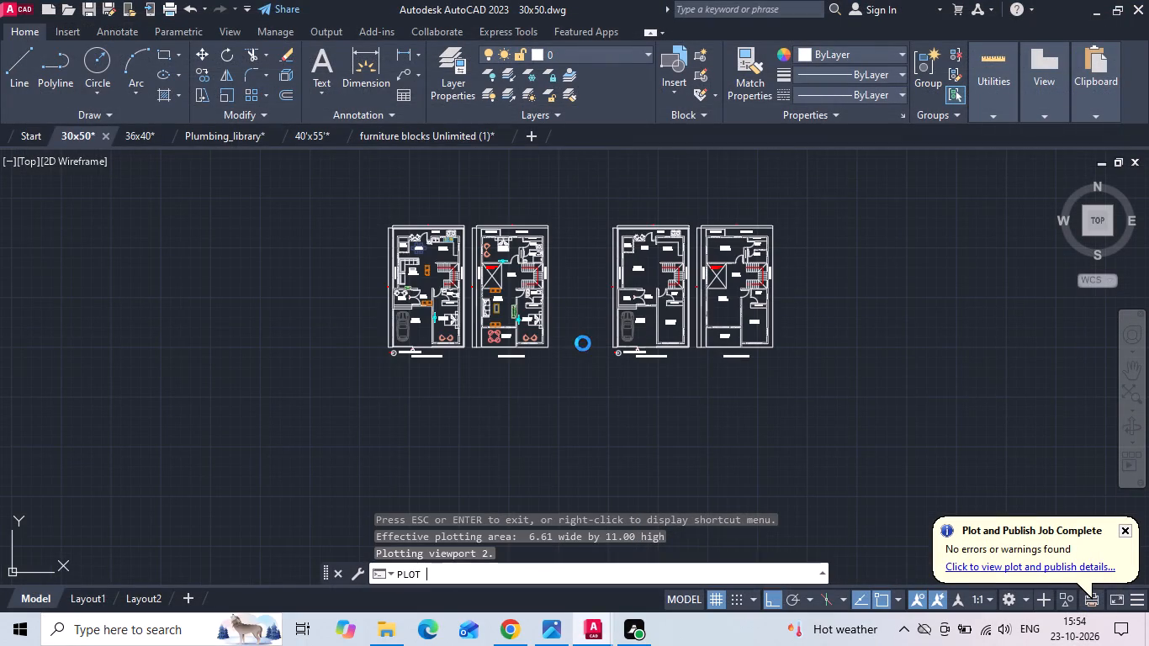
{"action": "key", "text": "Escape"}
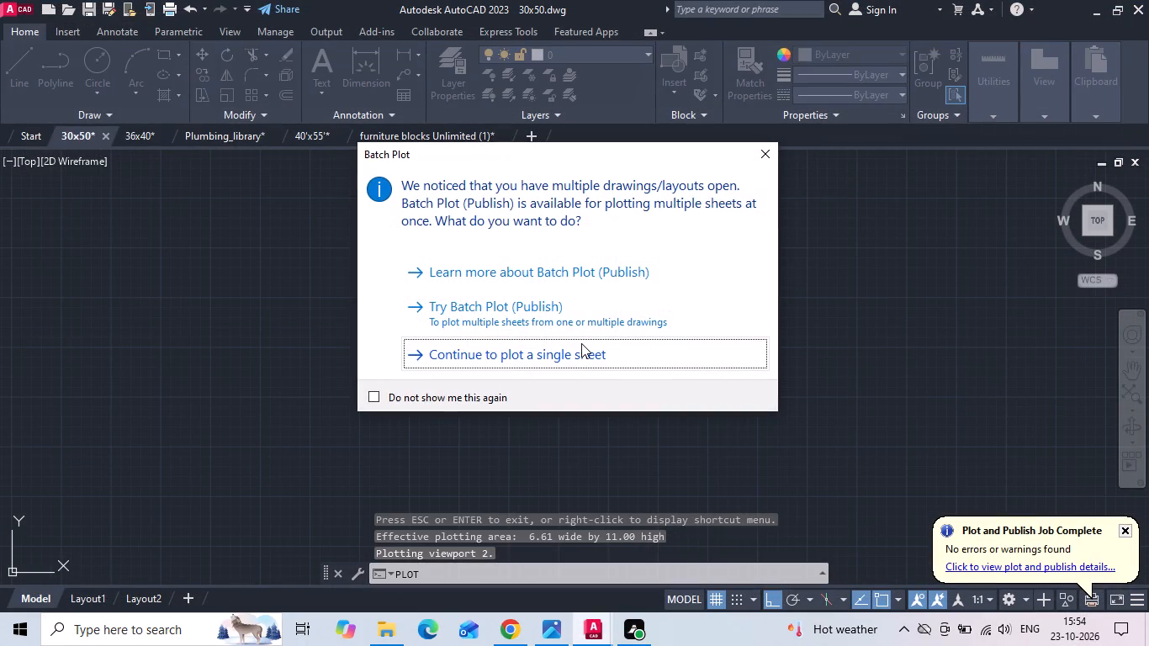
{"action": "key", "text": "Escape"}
Move both unfurnished floor plans directly below the furnished plans, with Ortho turned off to align them with the plans above.
{"action": "left_click", "coordinate": [597, 208]}
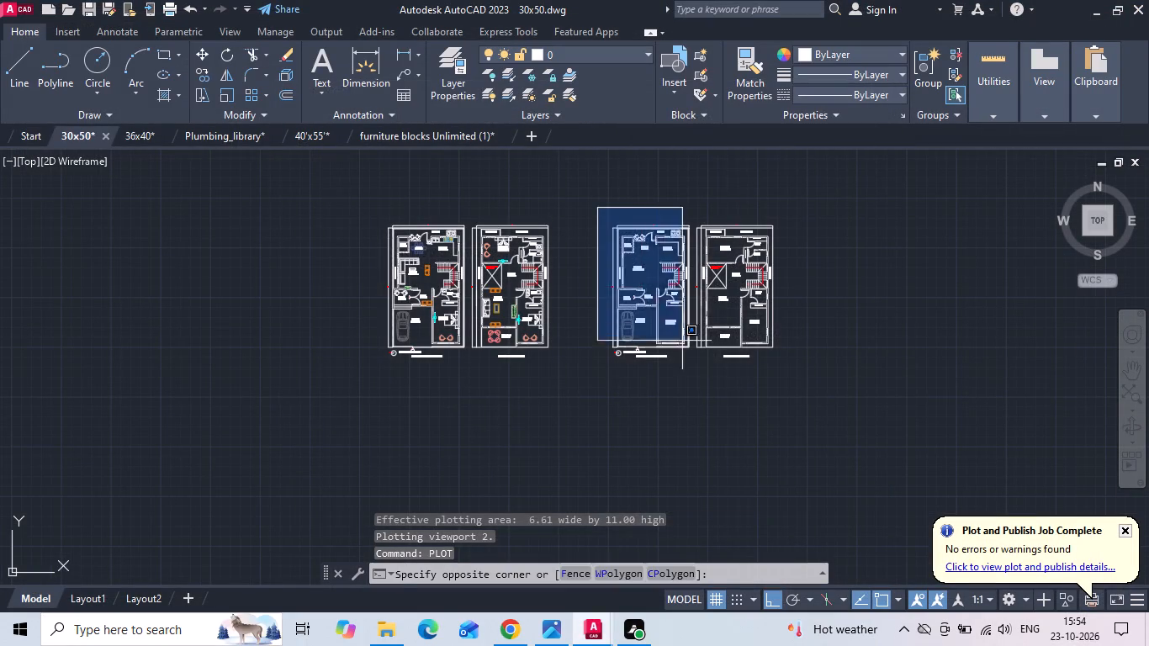
{"action": "left_click", "coordinate": [824, 386]}
{"action": "right_click", "coordinate": [825, 386]}
{"action": "left_click", "coordinate": [848, 331]}
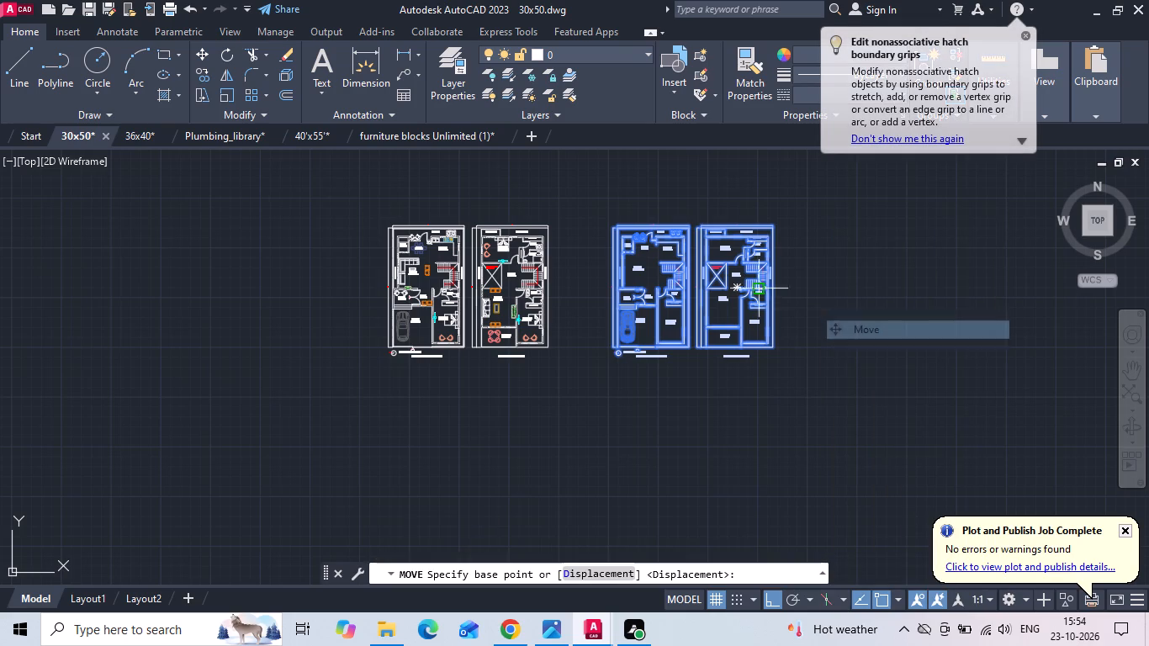
{"action": "scroll", "coordinate": [626, 216], "scroll_direction": "up", "scroll_amount": 1}
{"action": "left_click", "coordinate": [599, 226]}
{"action": "scroll", "coordinate": [669, 230], "scroll_direction": "down", "scroll_amount": 2}
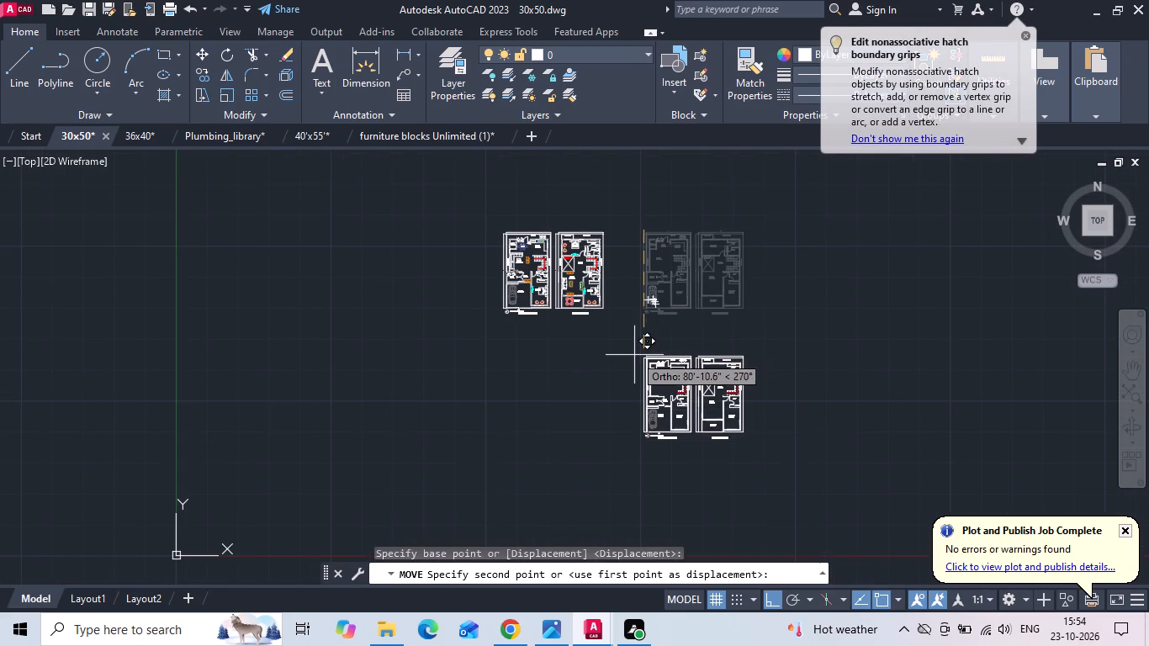
{"action": "key", "text": "F8"}
{"action": "scroll", "coordinate": [515, 347], "scroll_direction": "up", "scroll_amount": 2}
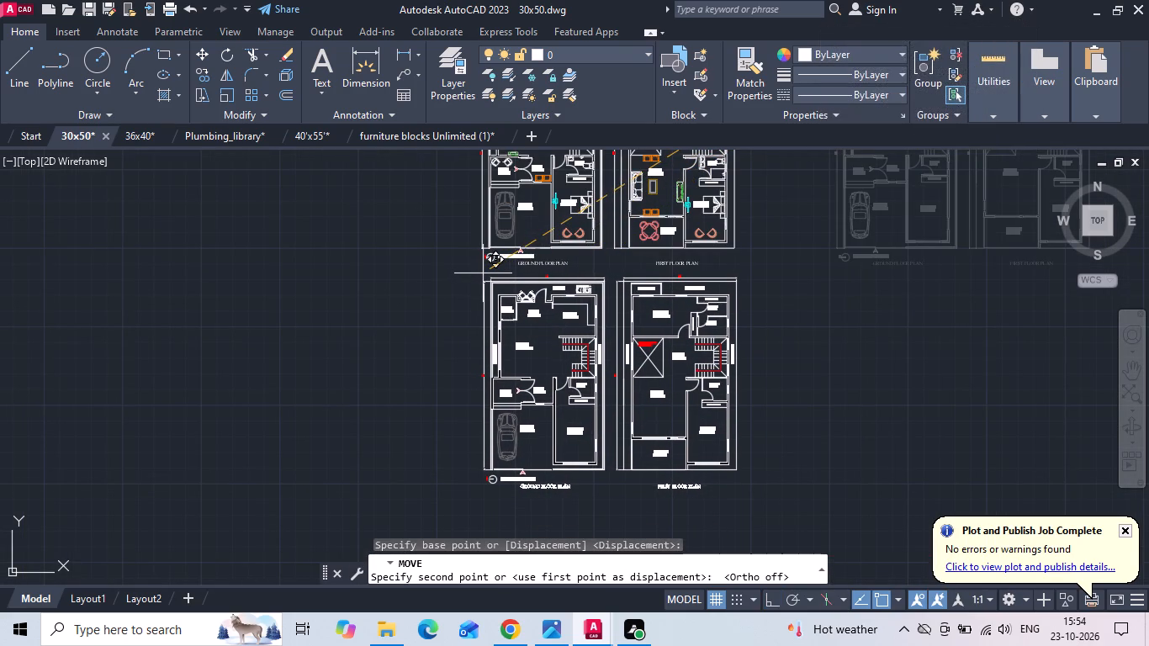
{"action": "left_click", "coordinate": [483, 273]}
Start another single-sheet plot and load the page setup of the previous plot.
{"action": "key", "text": "p"}
{"action": "key", "text": "l"}
{"action": "key", "text": "o"}
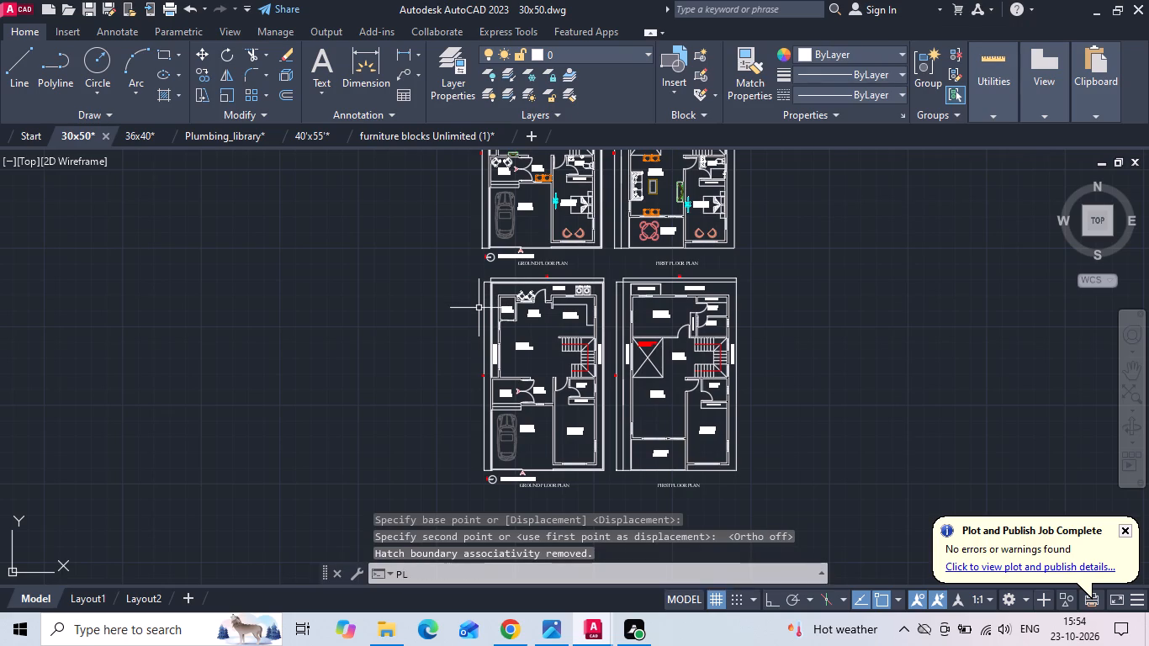
{"action": "type", "text": "T"}
{"action": "key", "text": "space"}
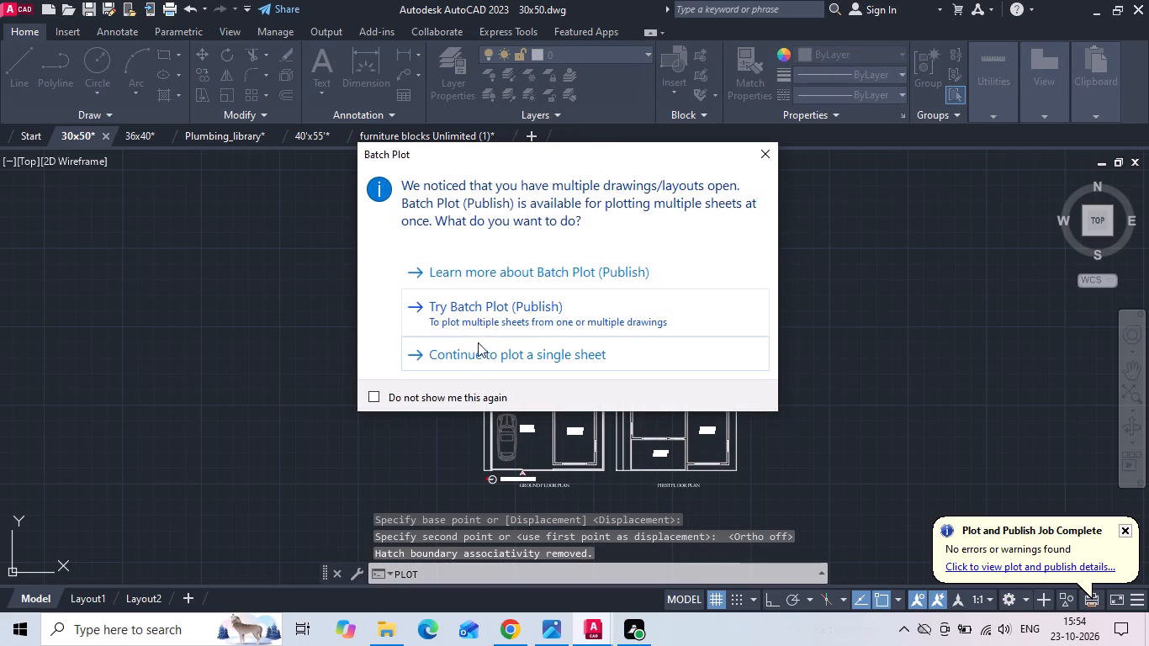
{"action": "left_click", "coordinate": [476, 349]}
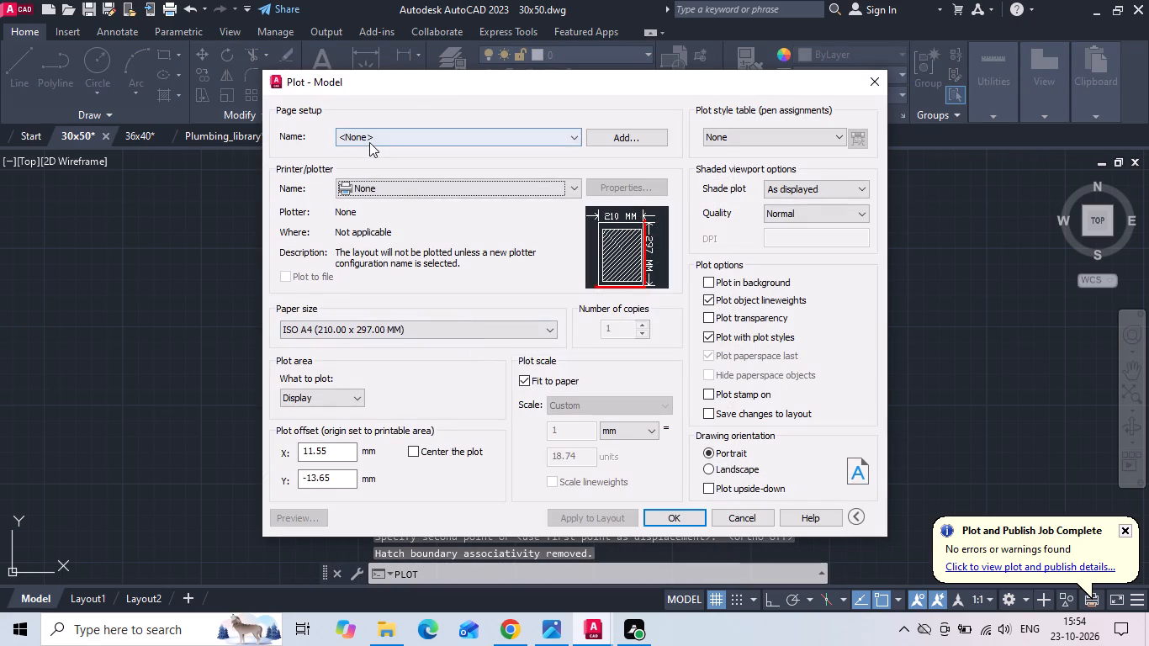
{"action": "left_click", "coordinate": [369, 142]}
{"action": "left_click", "coordinate": [369, 163]}
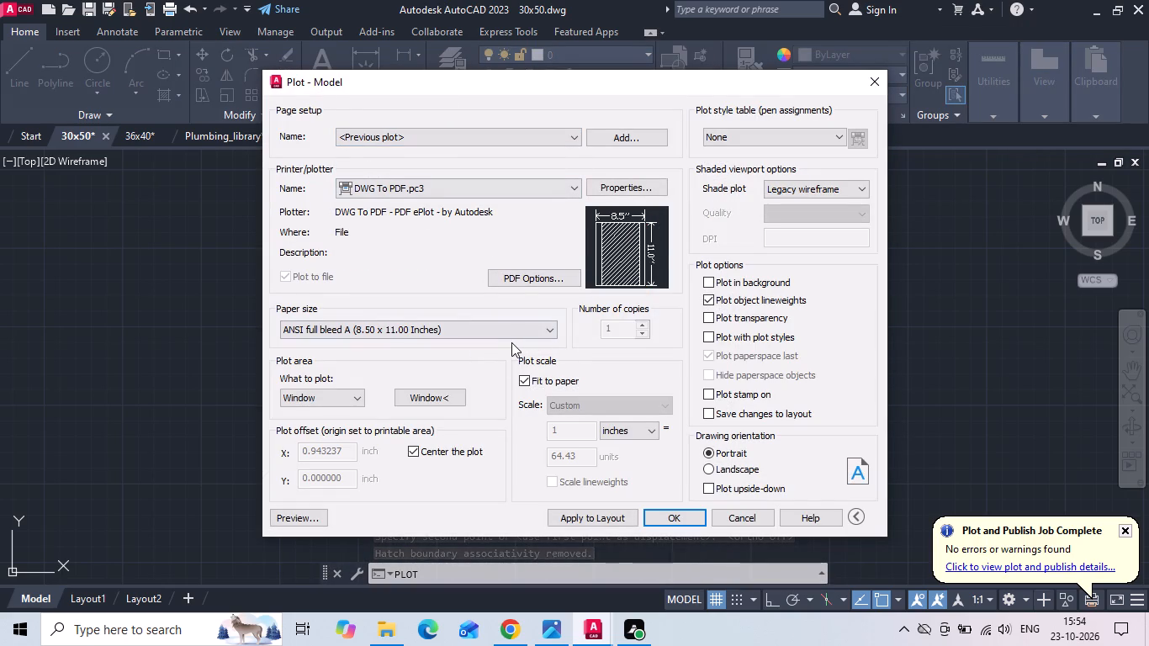
Window all four floor plans, furnished and unfurnished, as the plot area and preview the plot.
{"action": "left_click", "coordinate": [447, 399]}
{"action": "scroll", "coordinate": [449, 393], "scroll_direction": "down", "scroll_amount": 2}
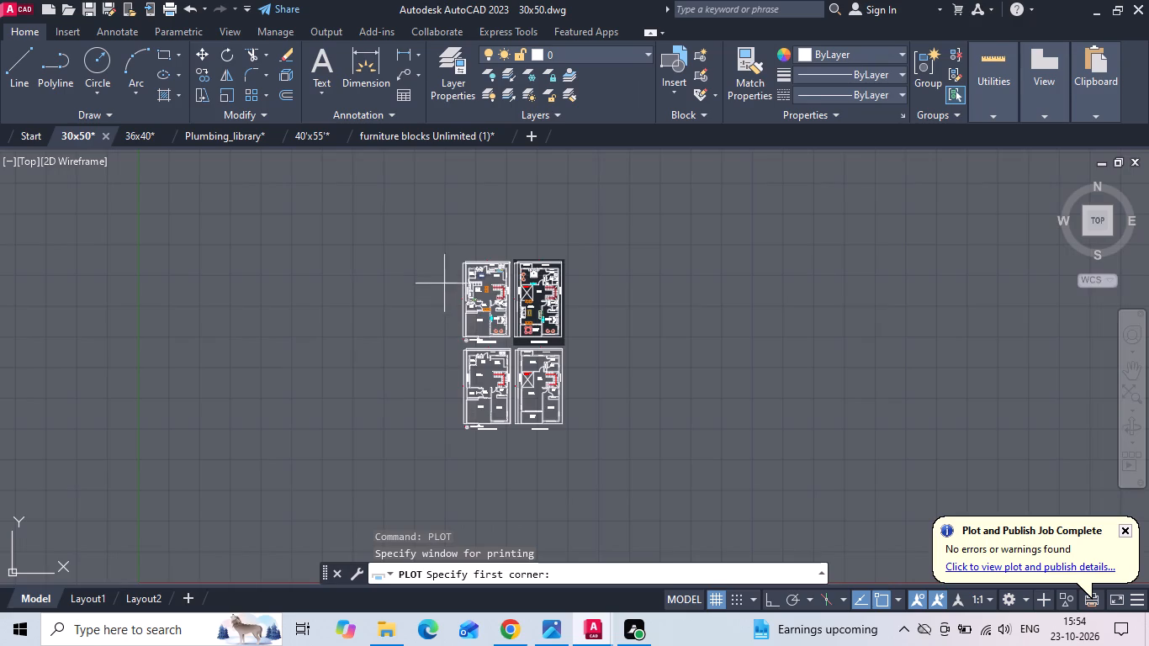
{"action": "scroll", "coordinate": [453, 261], "scroll_direction": "up", "scroll_amount": 3}
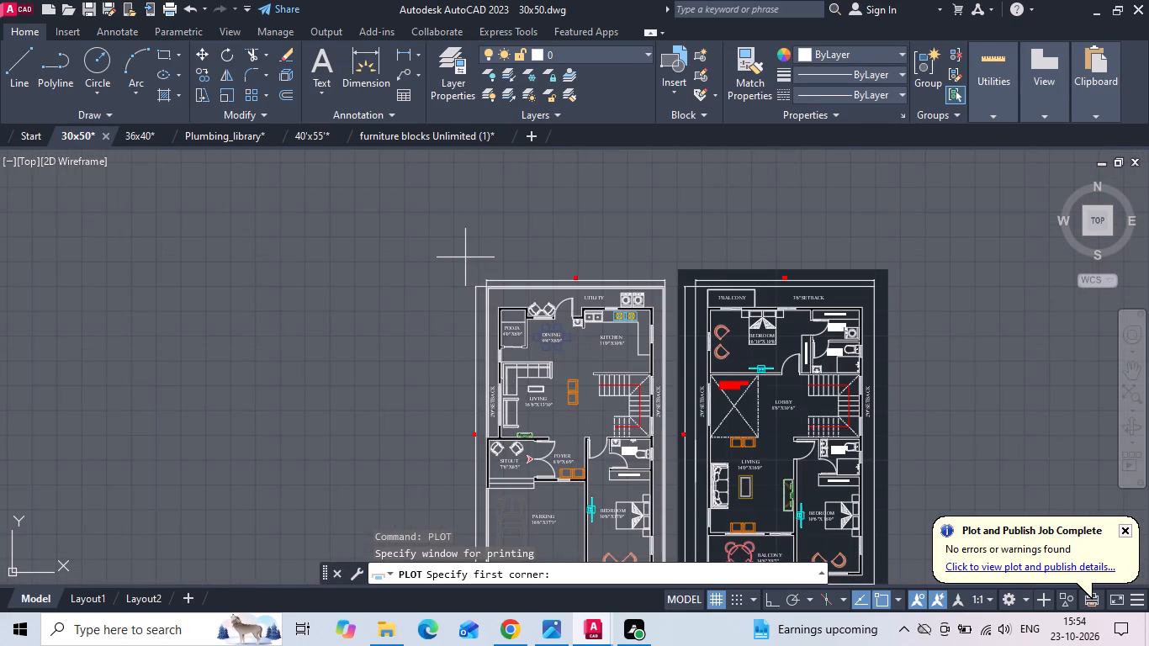
{"action": "left_click", "coordinate": [464, 257]}
{"action": "scroll", "coordinate": [464, 257], "scroll_direction": "down", "scroll_amount": 2}
{"action": "middle_click_drag", "start_coordinate": [518, 419], "coordinate": [543, 331]}
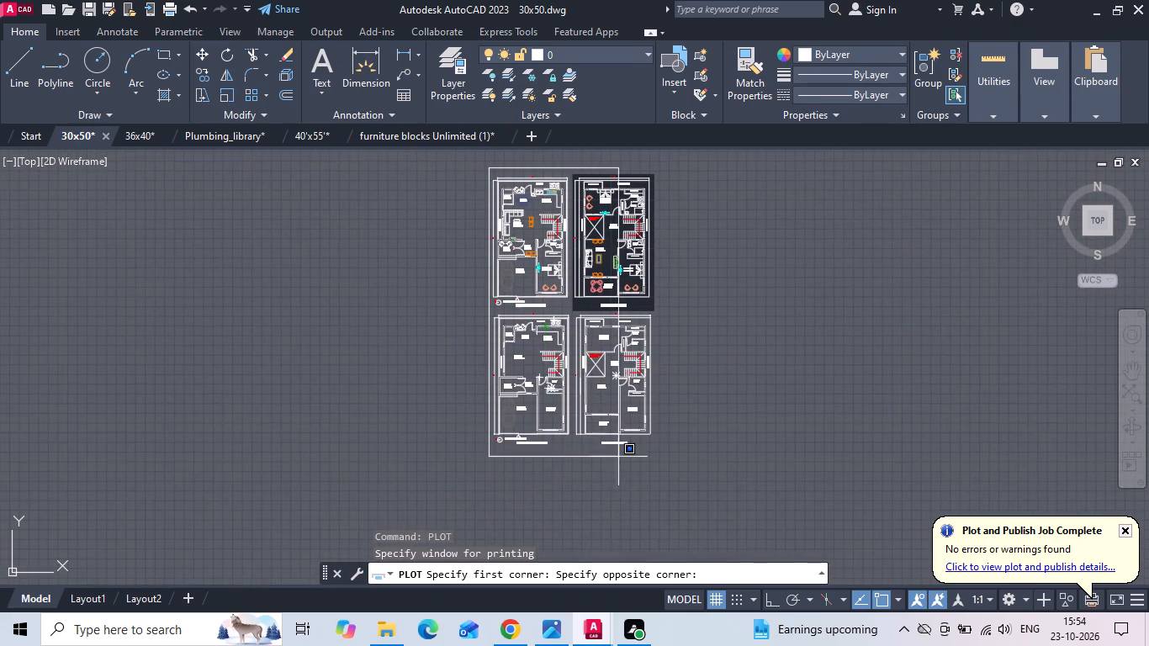
{"action": "scroll", "coordinate": [622, 460], "scroll_direction": "up", "scroll_amount": 1}
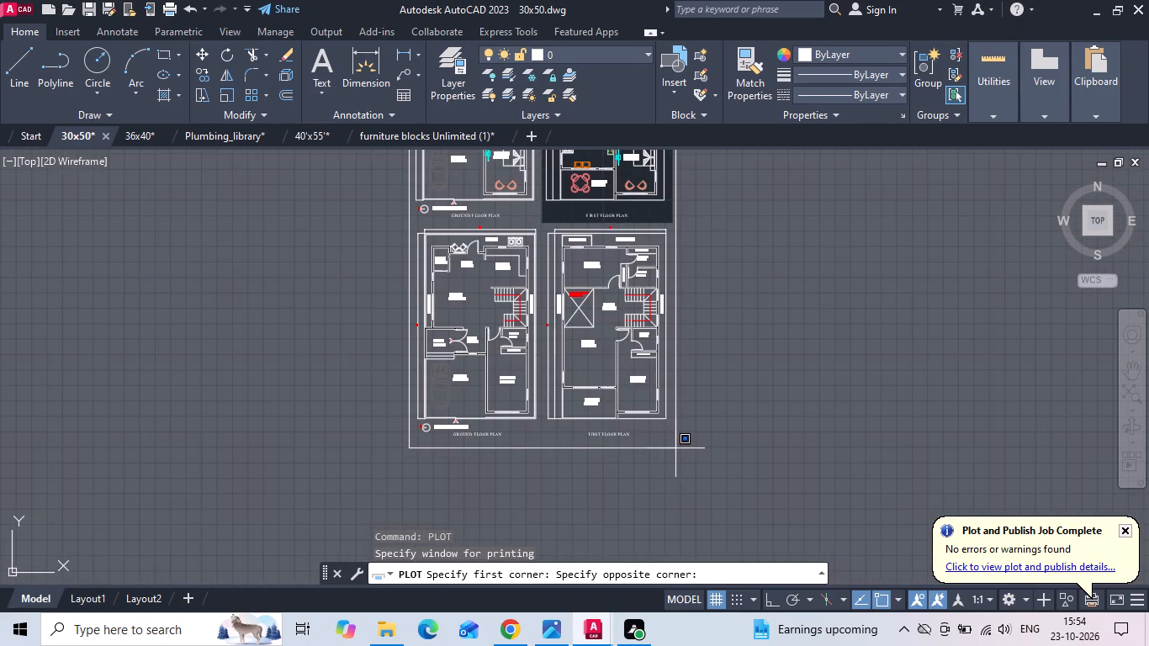
{"action": "left_click", "coordinate": [679, 448]}
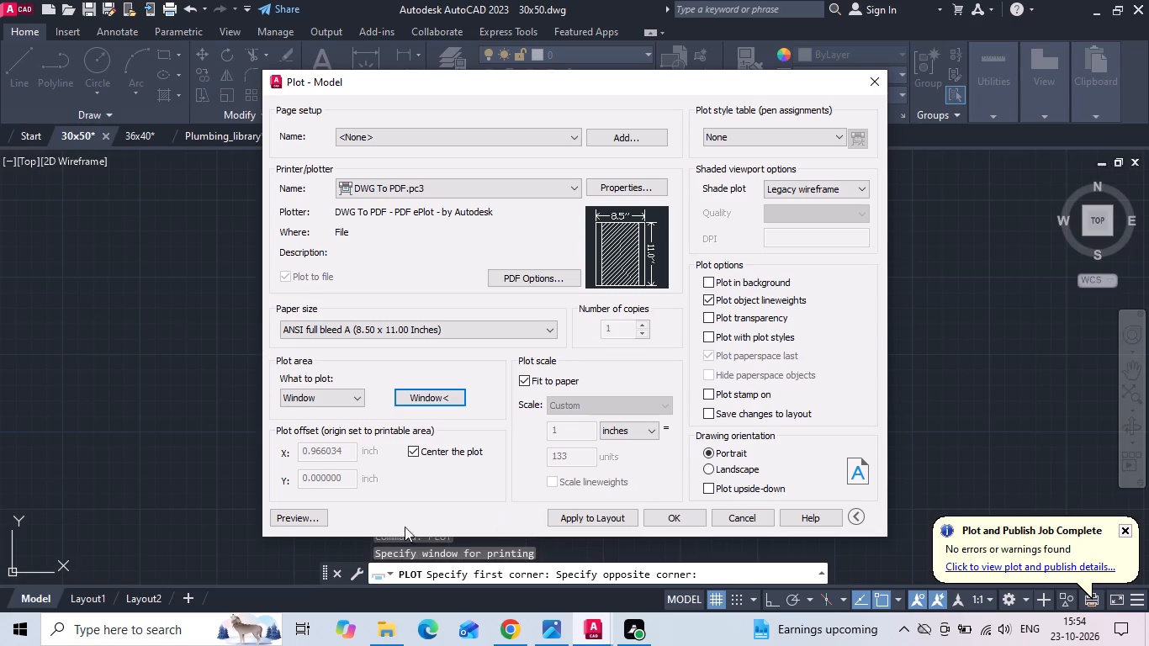
{"action": "left_click", "coordinate": [291, 518]}
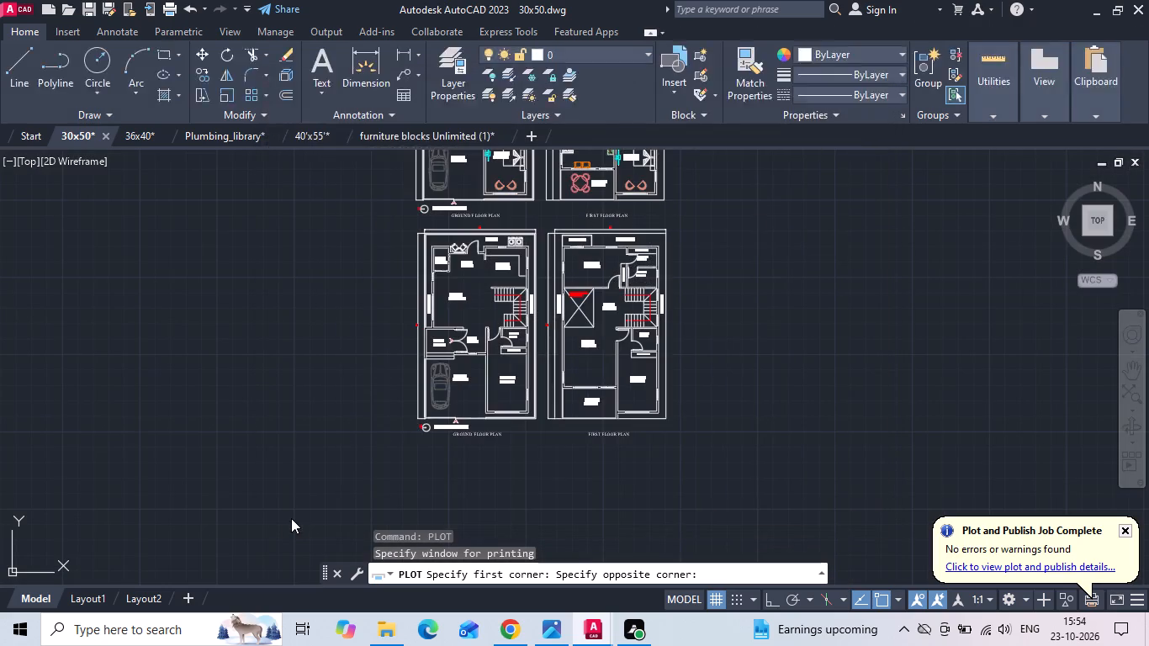
{"action": "key", "text": "Return"}
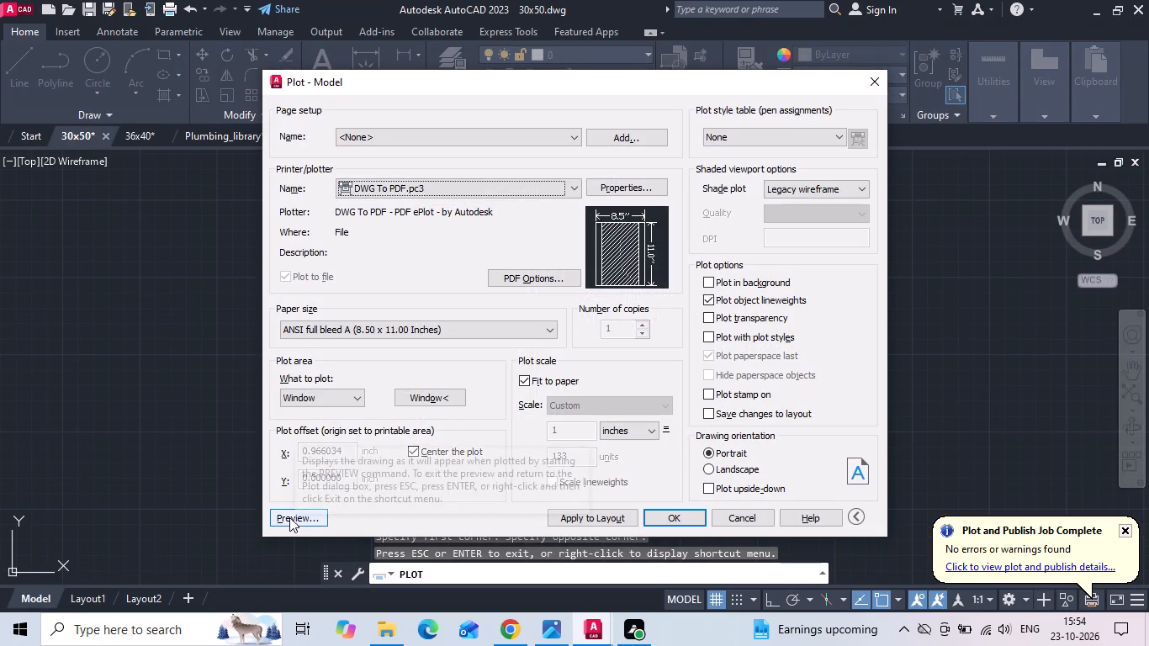
Set the plot style table to monochrome.ctb and assign it to all layouts.
{"action": "left_click", "coordinate": [730, 140]}
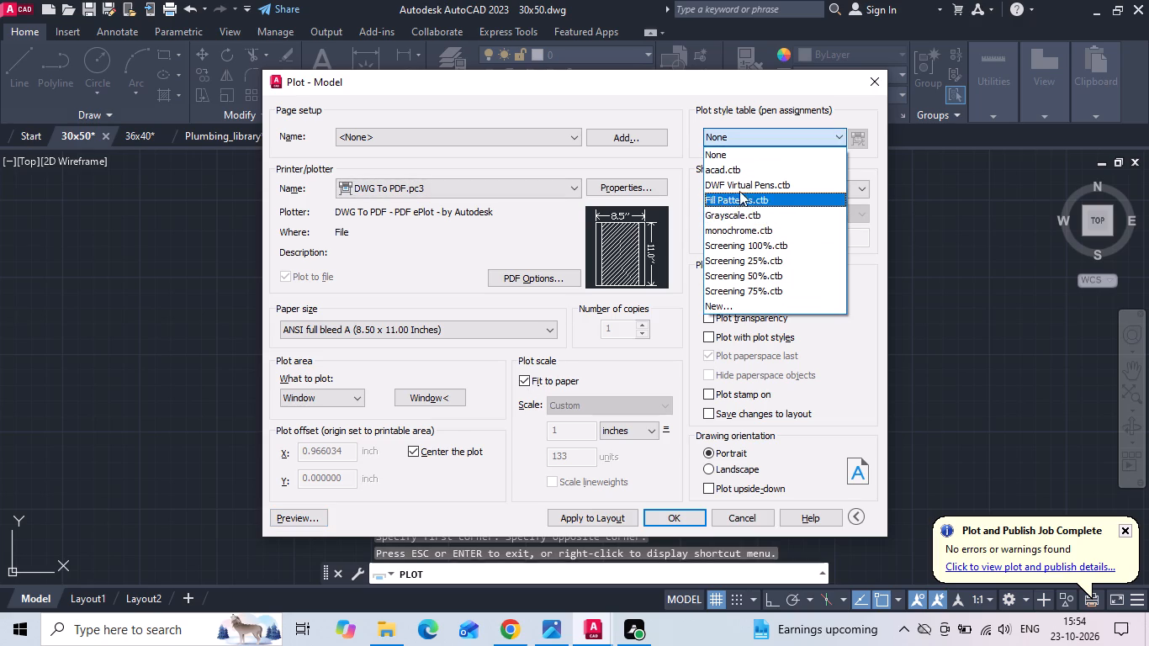
{"action": "left_click", "coordinate": [733, 227]}
{"action": "left_click", "coordinate": [596, 347]}
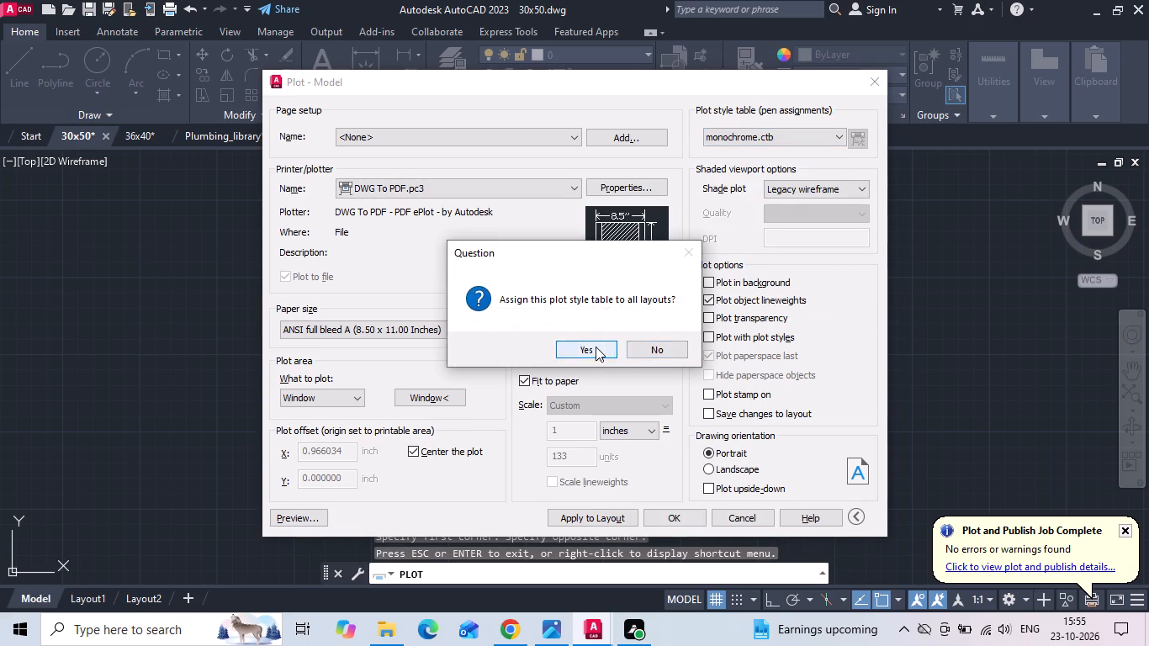
Preview the monochrome plot of all four floor plans and return to the plot settings.
{"action": "left_click", "coordinate": [294, 515]}
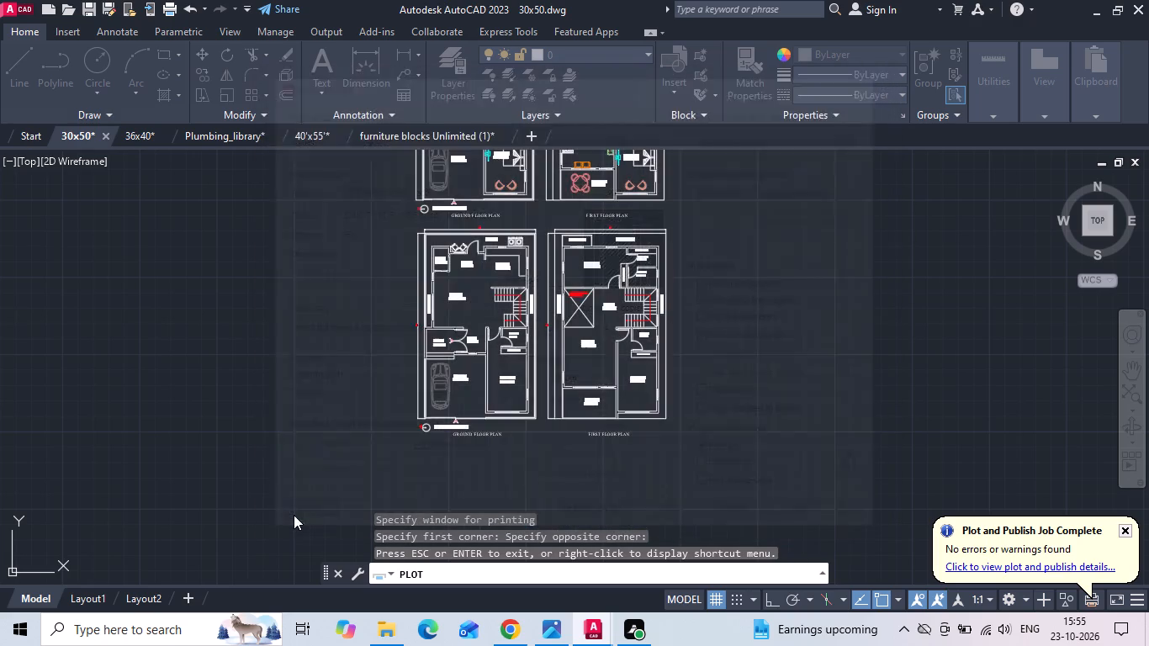
{"action": "key", "text": "Return"}
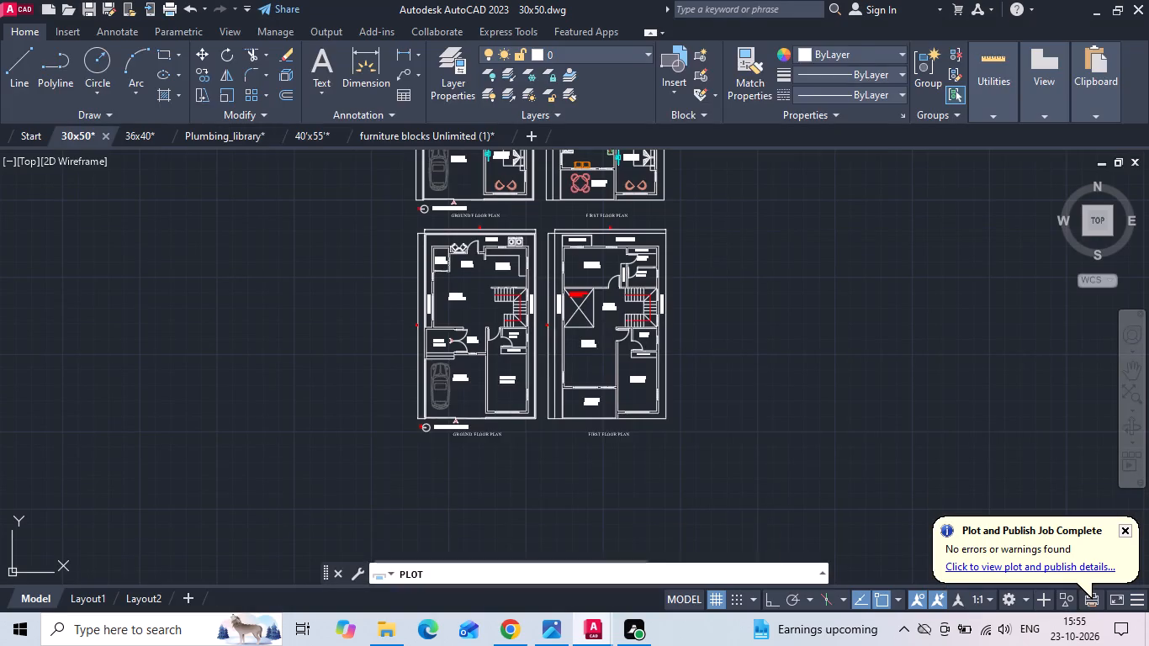
Accept the plot settings and choose the 23102026 folder inside INTERNSHIP on the Desktop as the PDF's save location.
{"action": "left_click", "coordinate": [657, 516]}
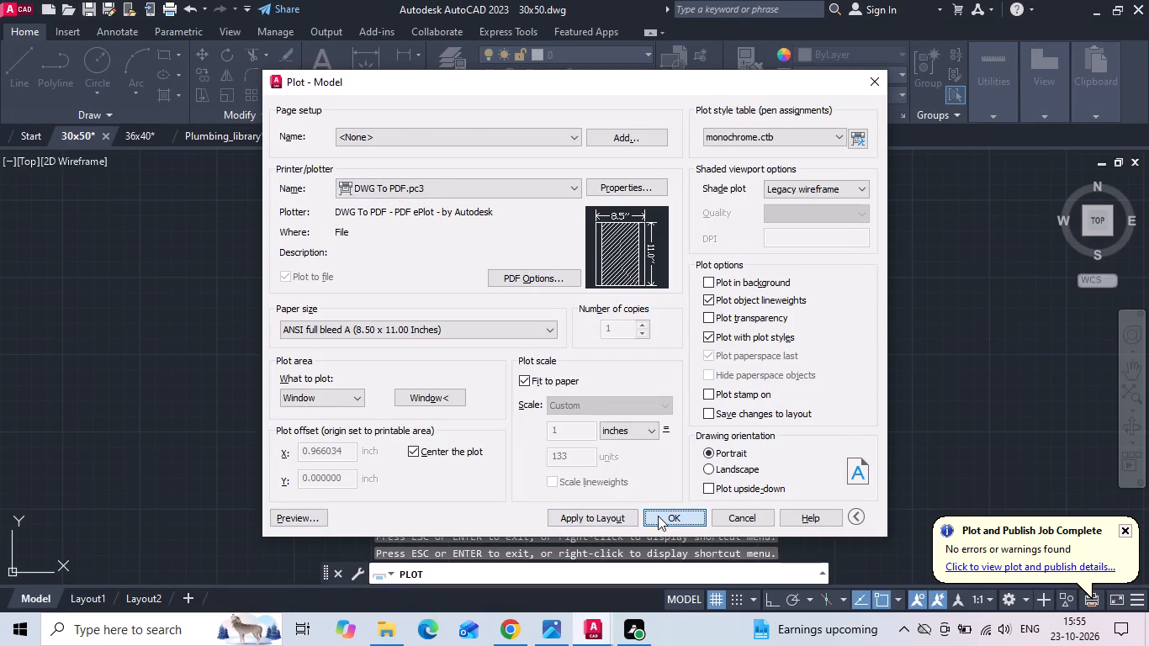
{"action": "left_click", "coordinate": [355, 283]}
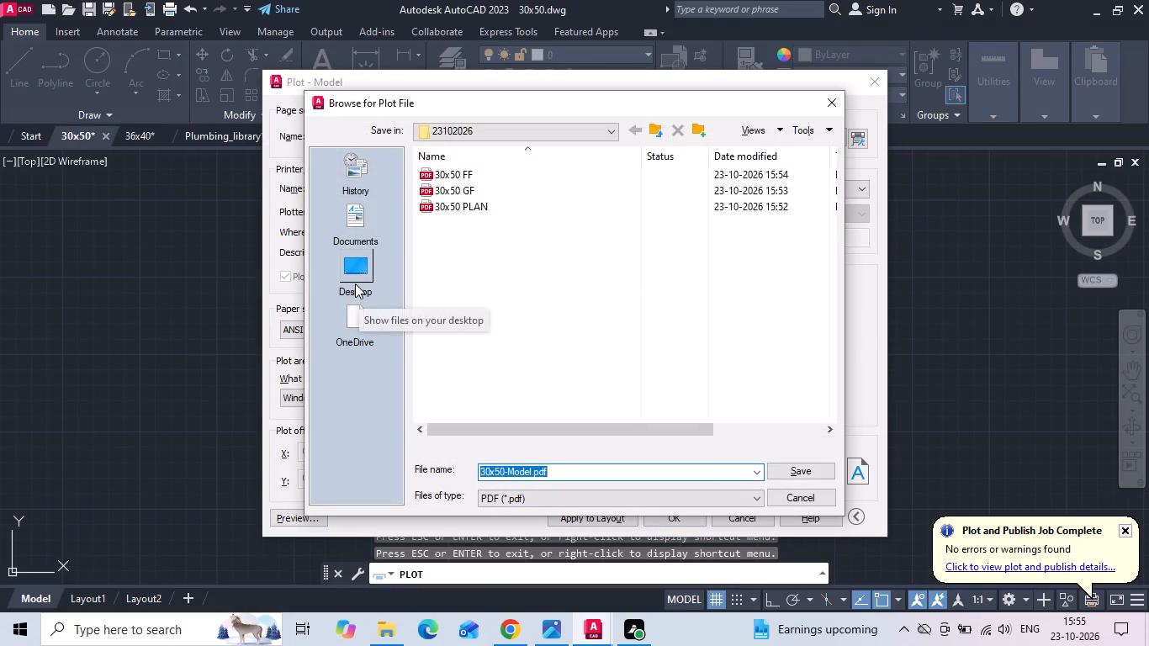
{"action": "left_click", "coordinate": [579, 473]}
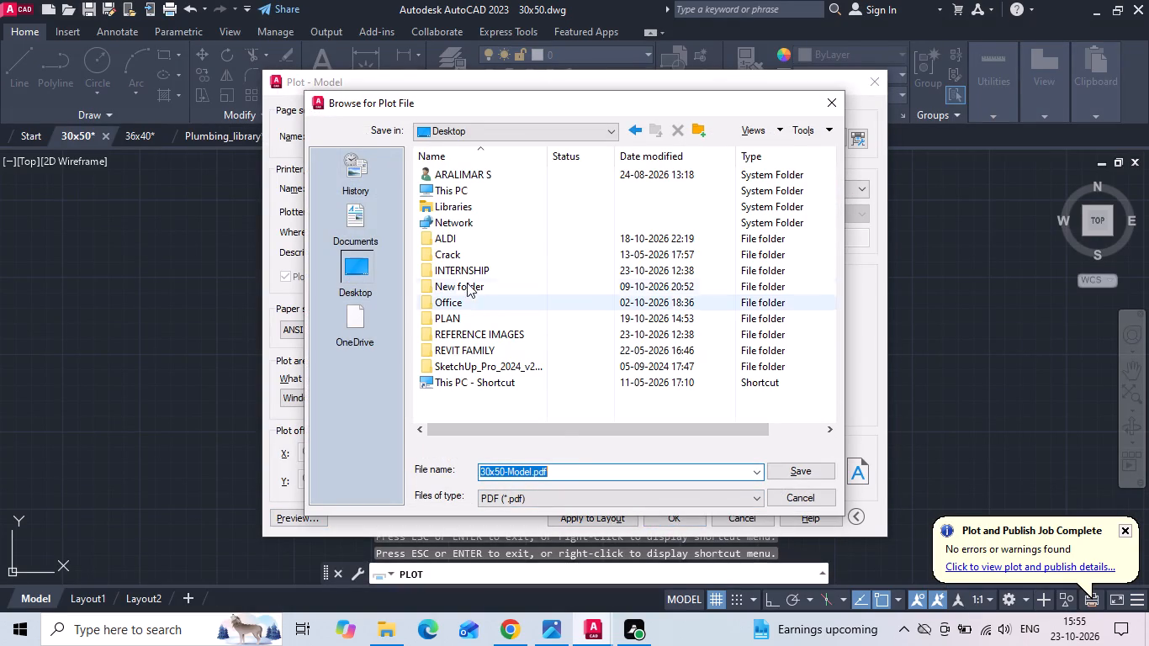
{"action": "double_click", "coordinate": [467, 272]}
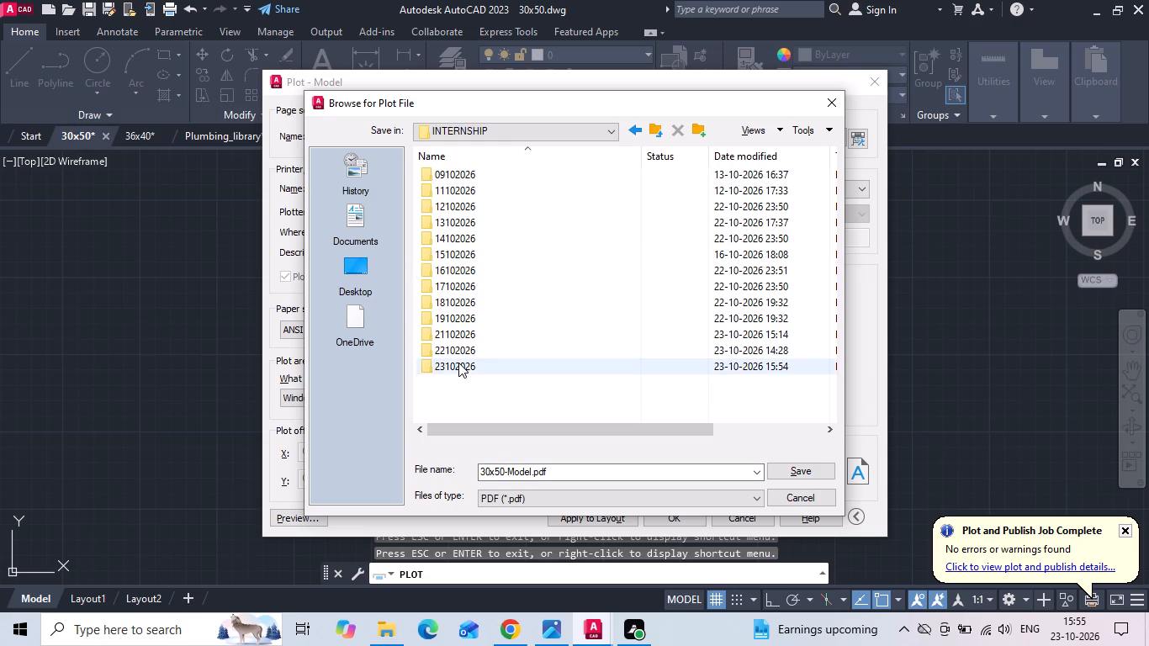
{"action": "double_click", "coordinate": [458, 363]}
Shorten the plot file name to 30x50 and save the four-plan monochrome sheet as a PDF.
{"action": "left_click", "coordinate": [587, 469]}
{"action": "left_click", "coordinate": [586, 469]}
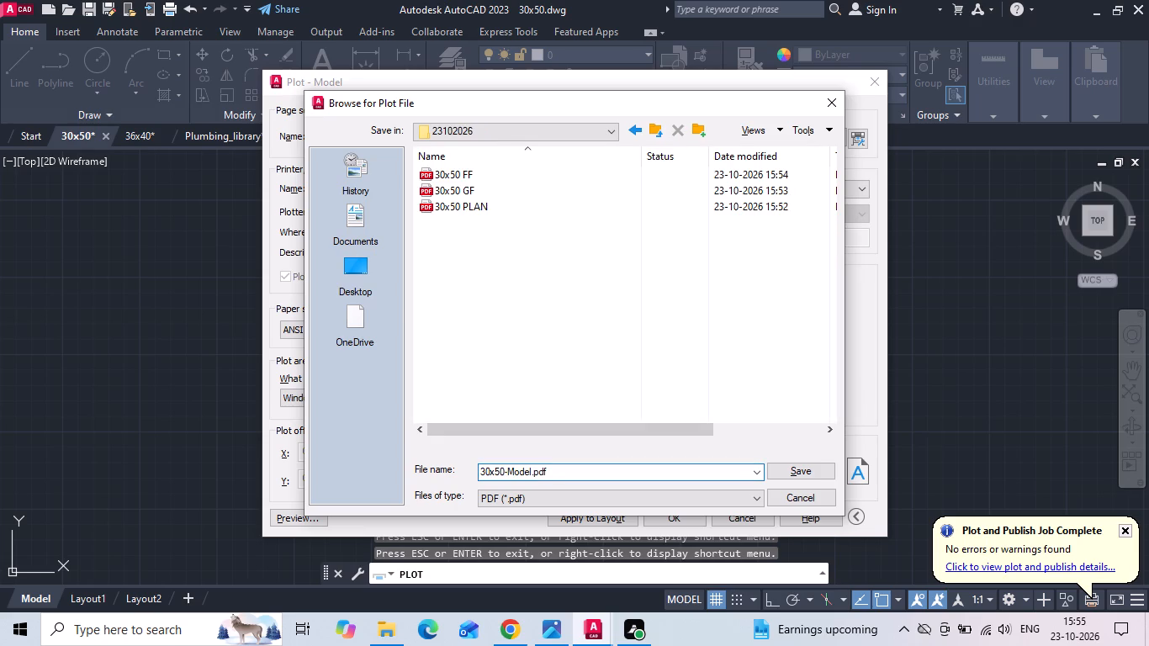
{"action": "key", "text": "BackSpace"}
{"action": "key", "text": "BackSpace"}
{"action": "key", "text": "BackSpace"}
{"action": "key", "text": "BackSpace"}
{"action": "key", "text": "BackSpace"}
{"action": "key", "text": "BackSpace"}
{"action": "key", "text": "BackSpace"}
{"action": "key", "text": "BackSpace"}
{"action": "key", "text": "BackSpace"}
{"action": "key", "text": "BackSpace"}
{"action": "left_click", "coordinate": [778, 469]}
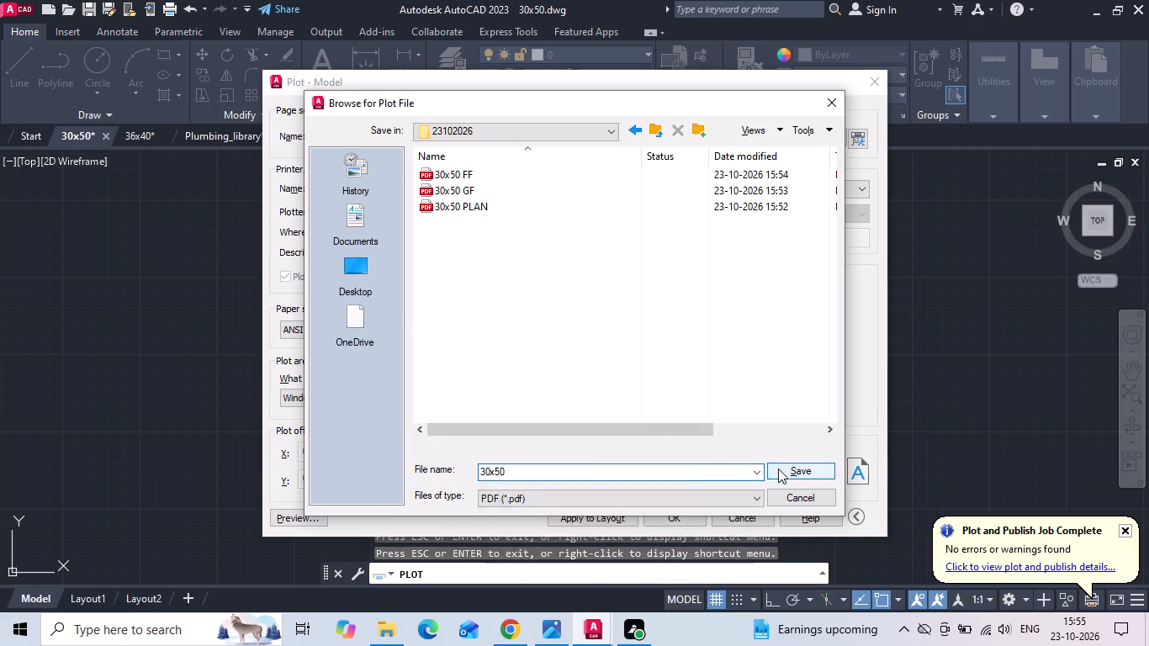